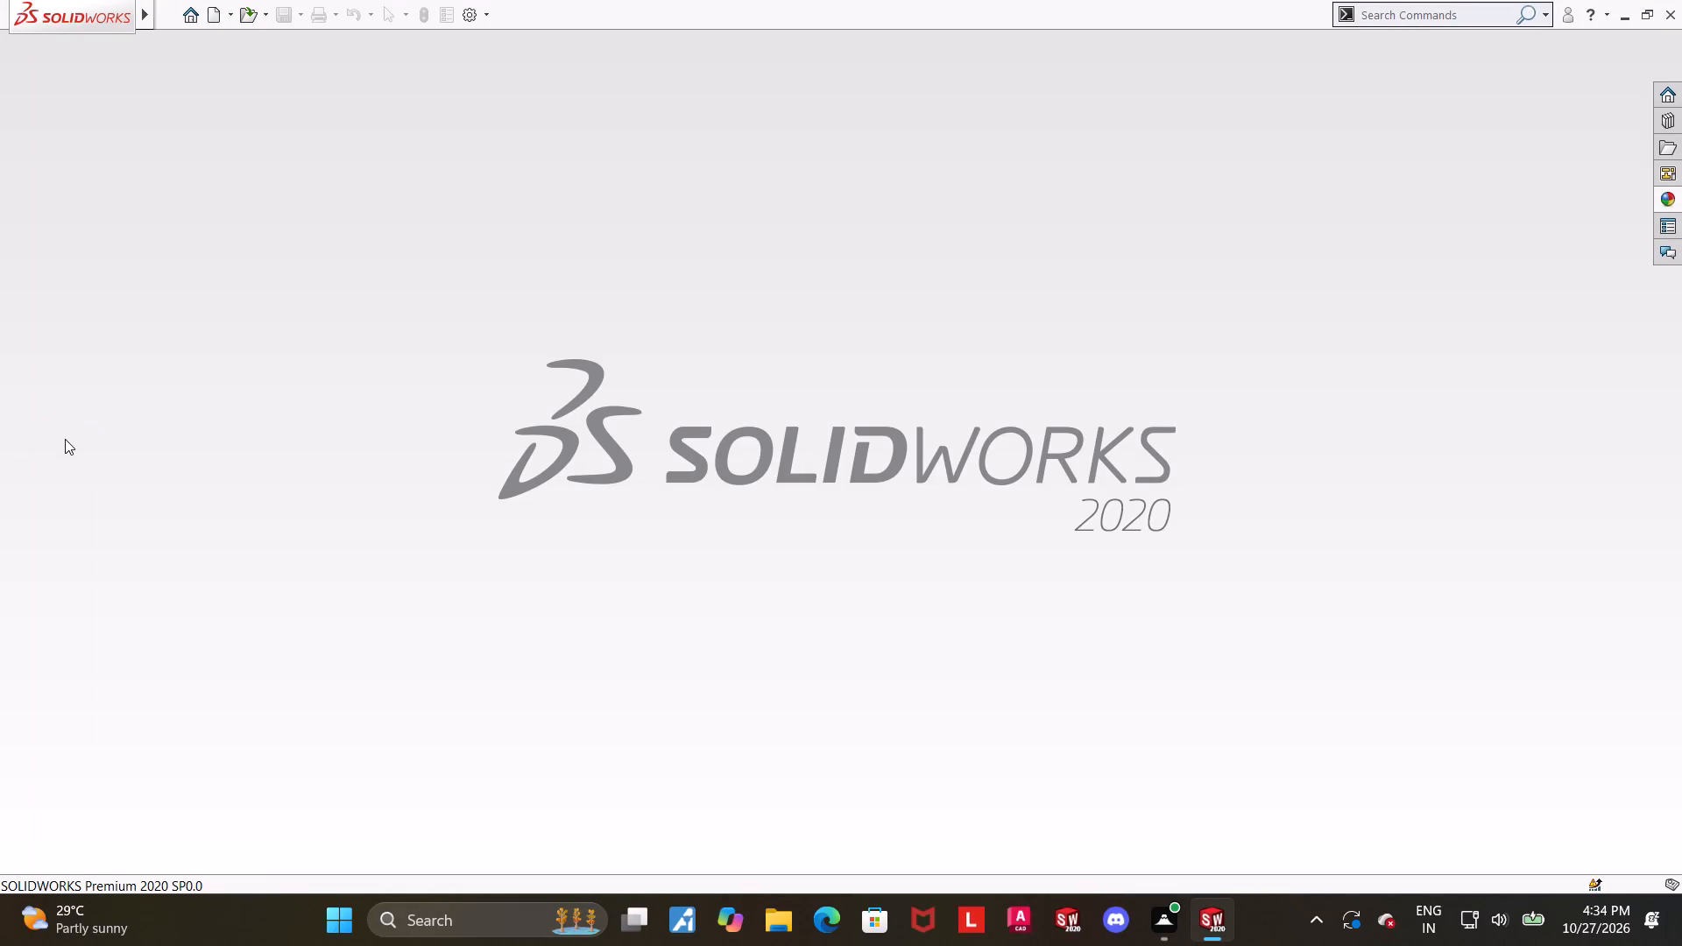
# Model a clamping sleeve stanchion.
# Create a new part document.
pyautogui.click(216, 17)
pyautogui.doubleClick(386, 392)
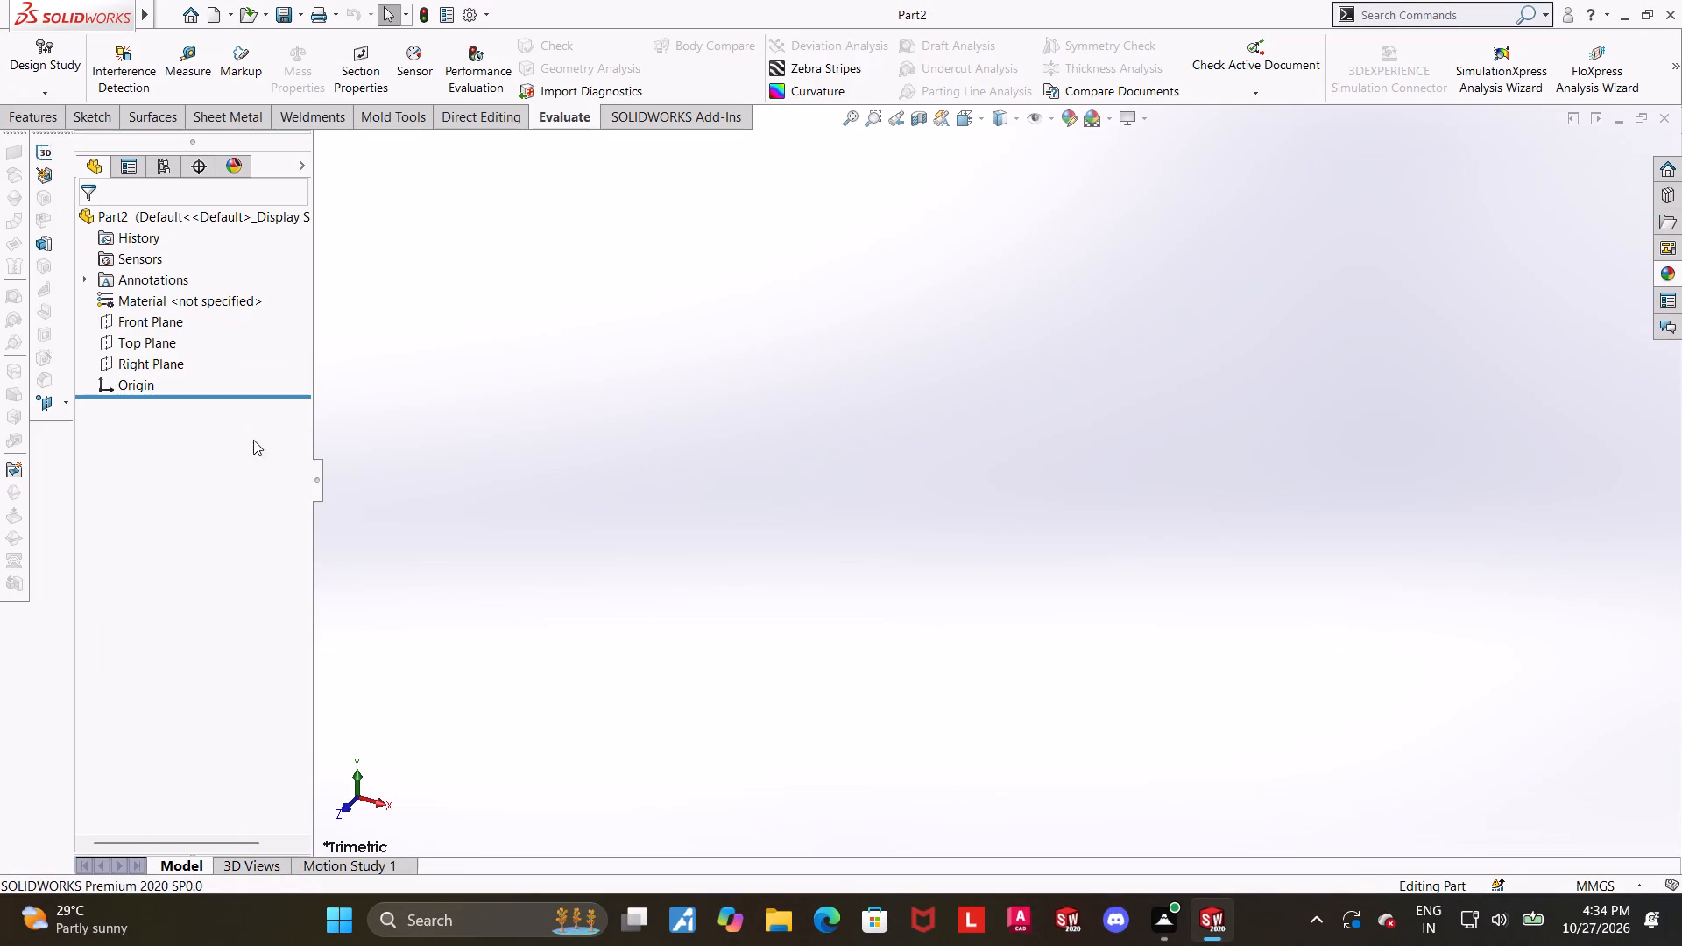
# Start a new sketch on the Front Plane.
pyautogui.click(145, 360)
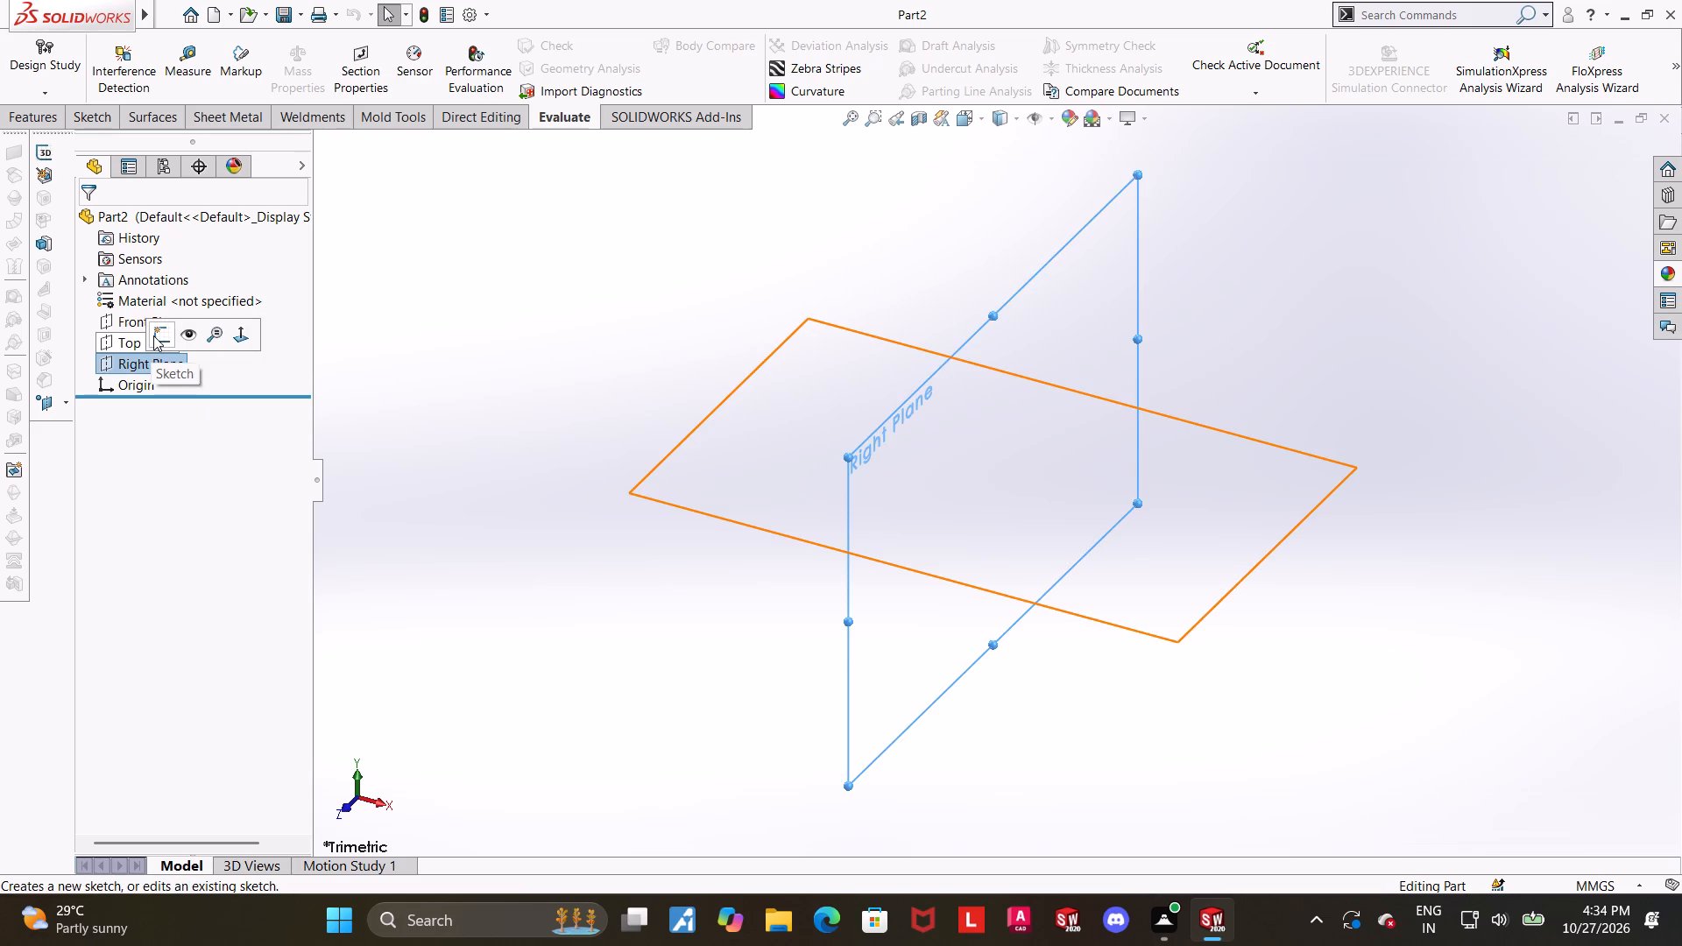
pyautogui.click(646, 595)
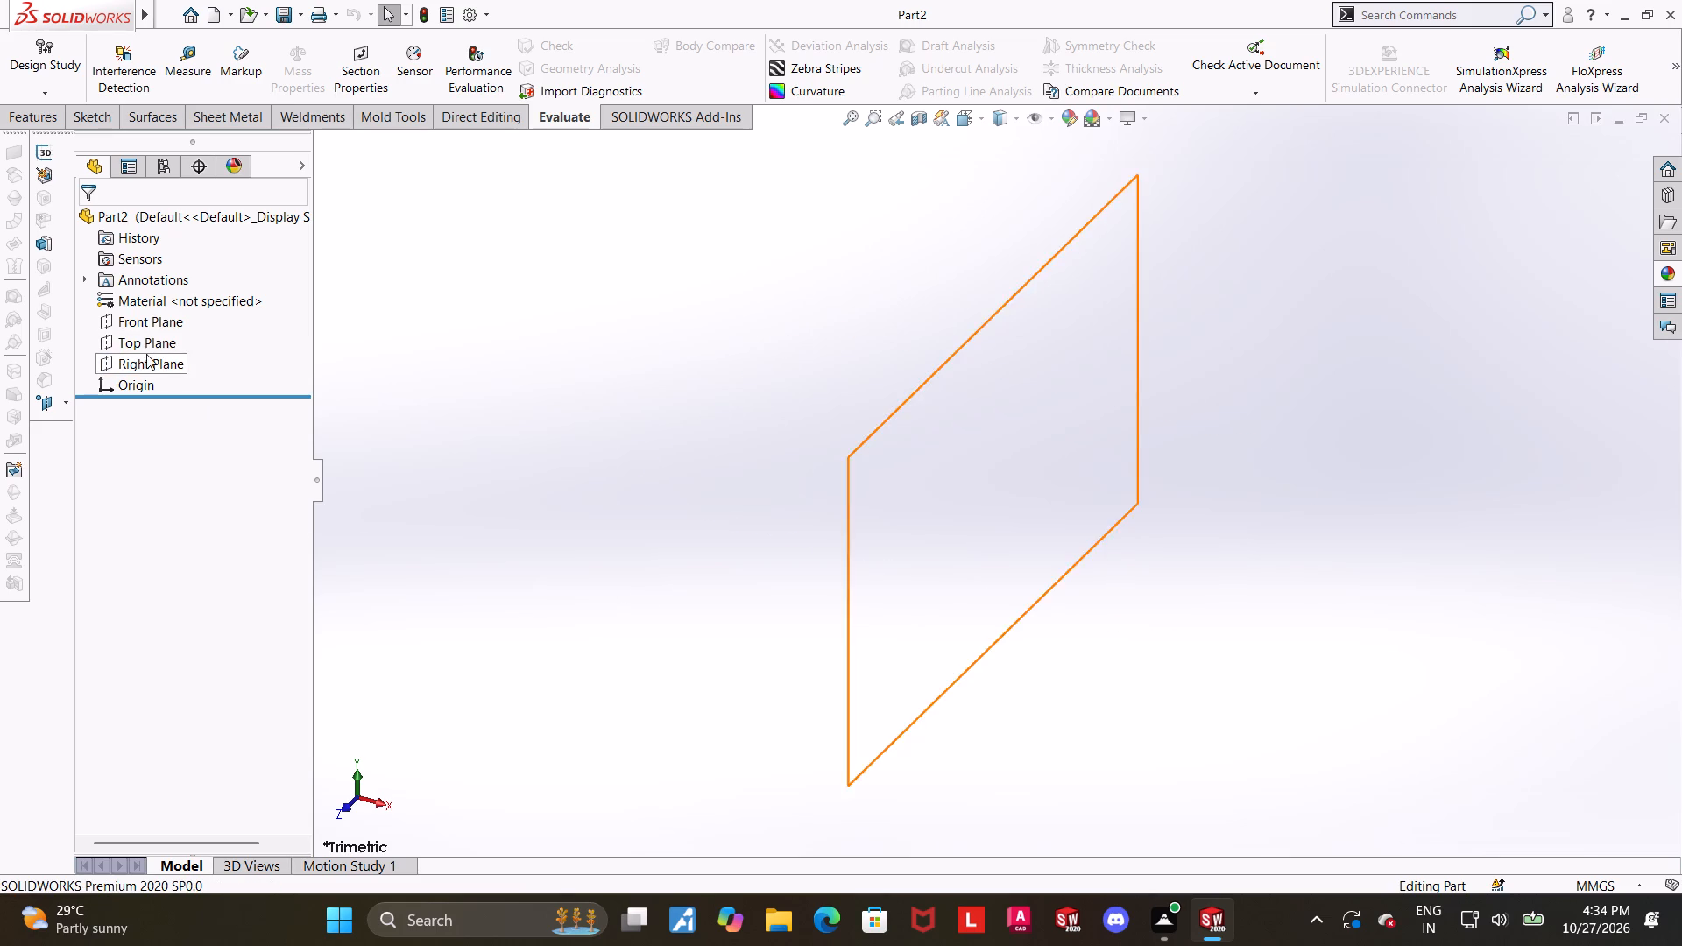
pyautogui.click(148, 314)
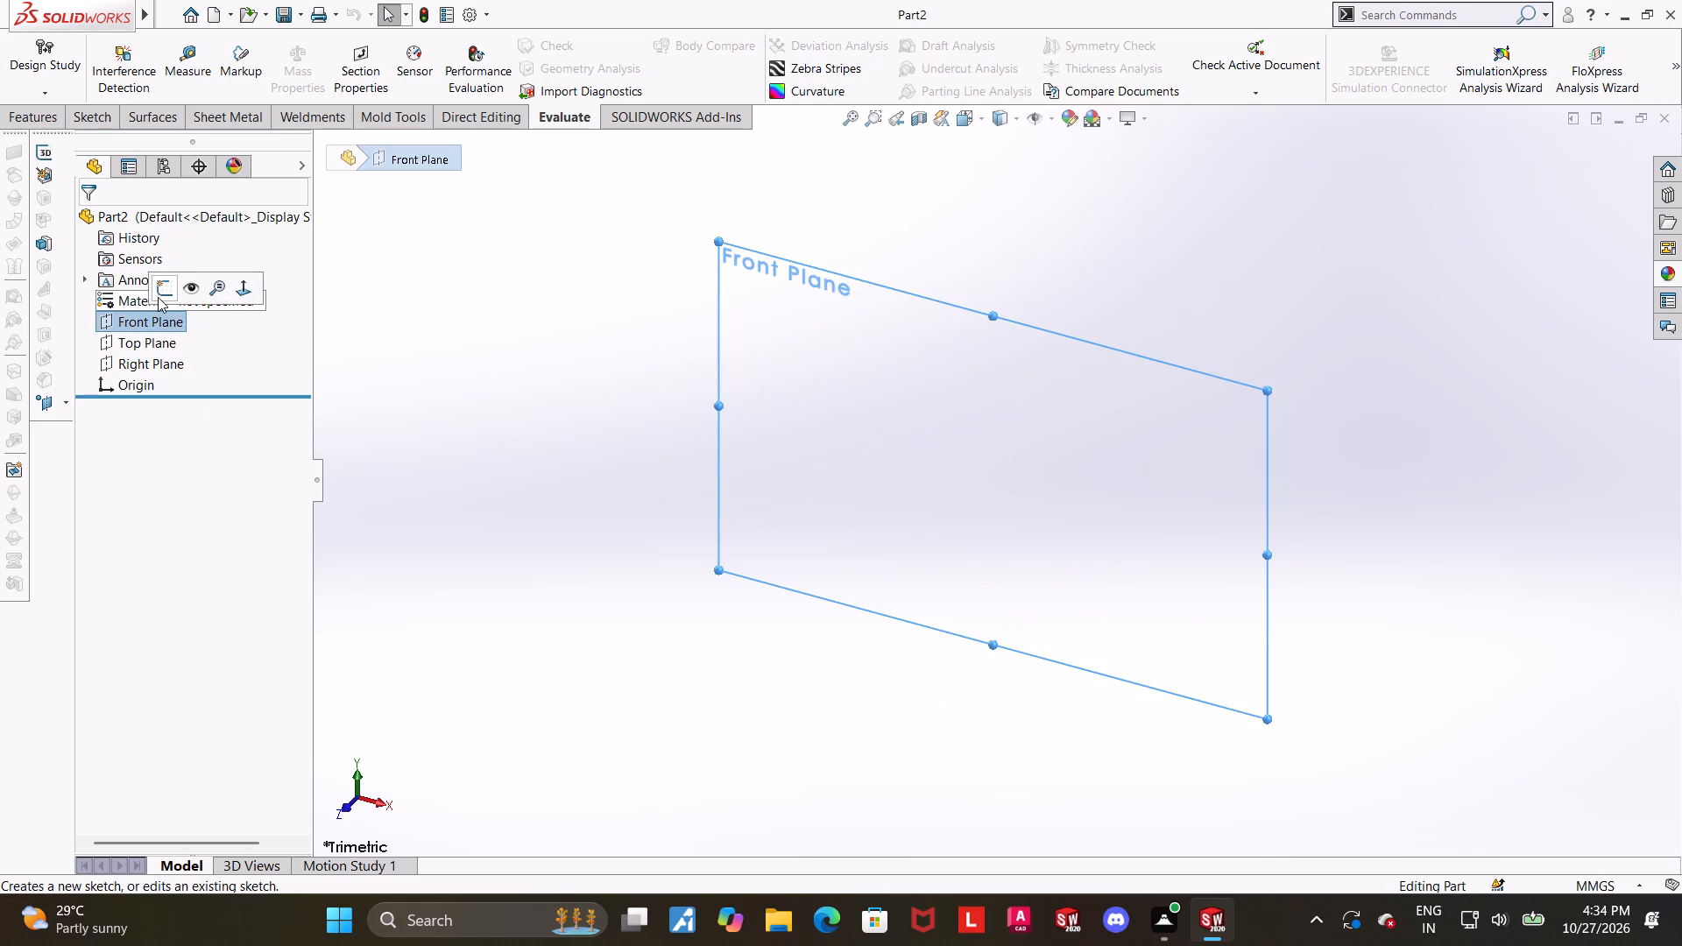
pyautogui.click(160, 293)
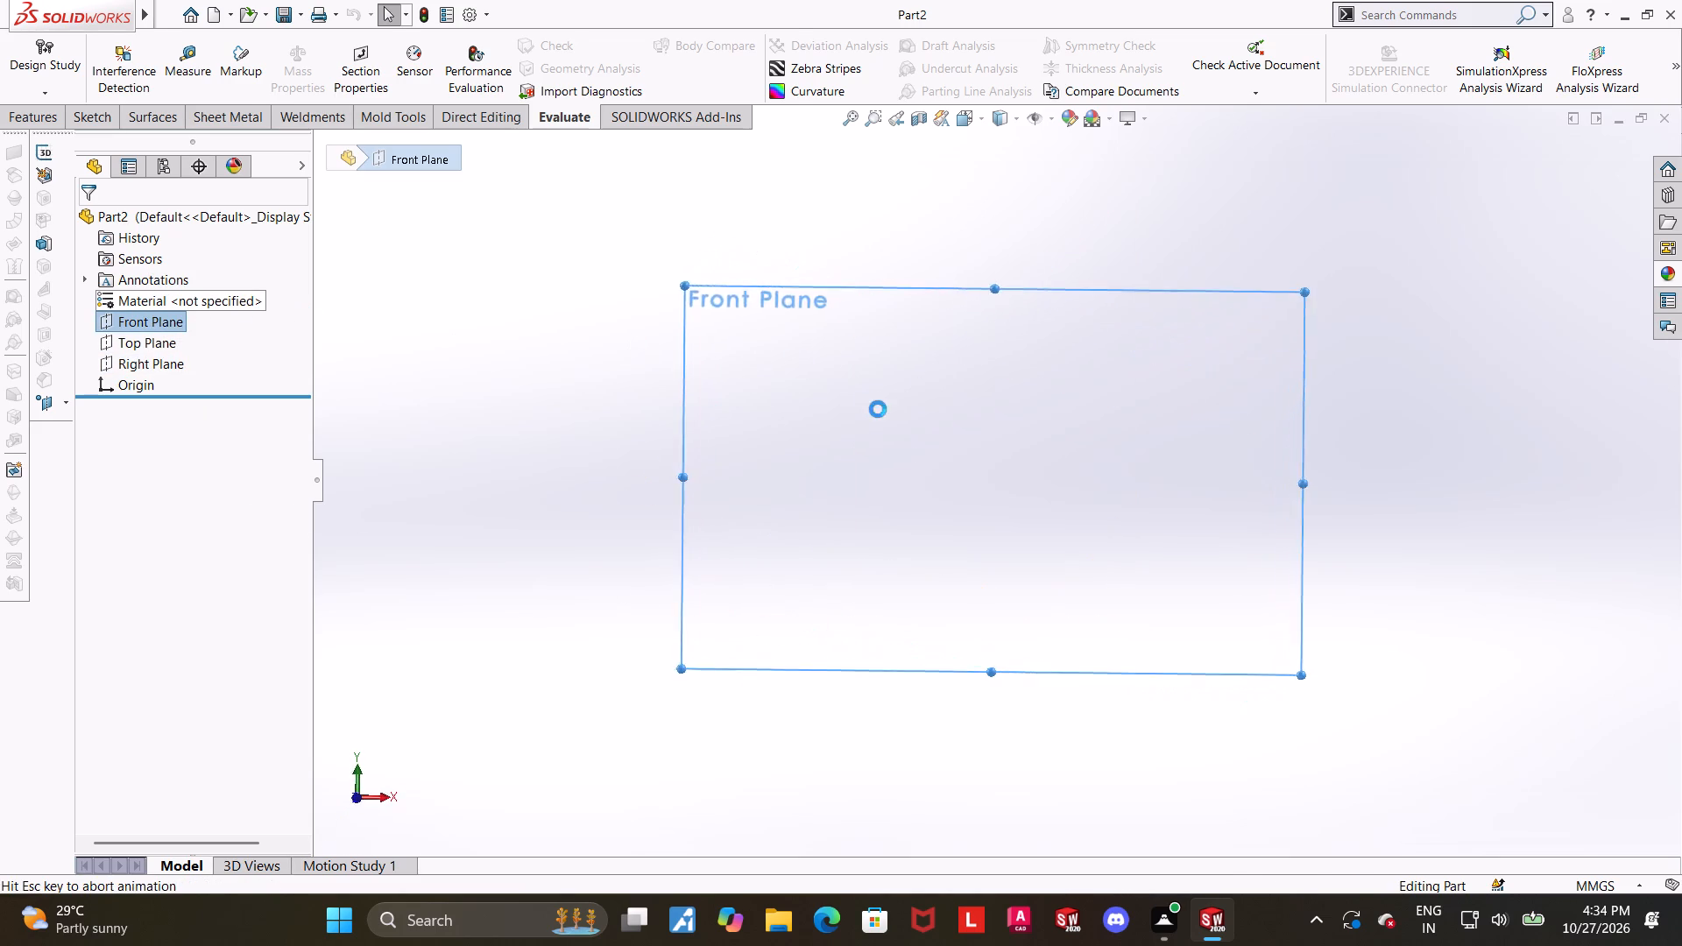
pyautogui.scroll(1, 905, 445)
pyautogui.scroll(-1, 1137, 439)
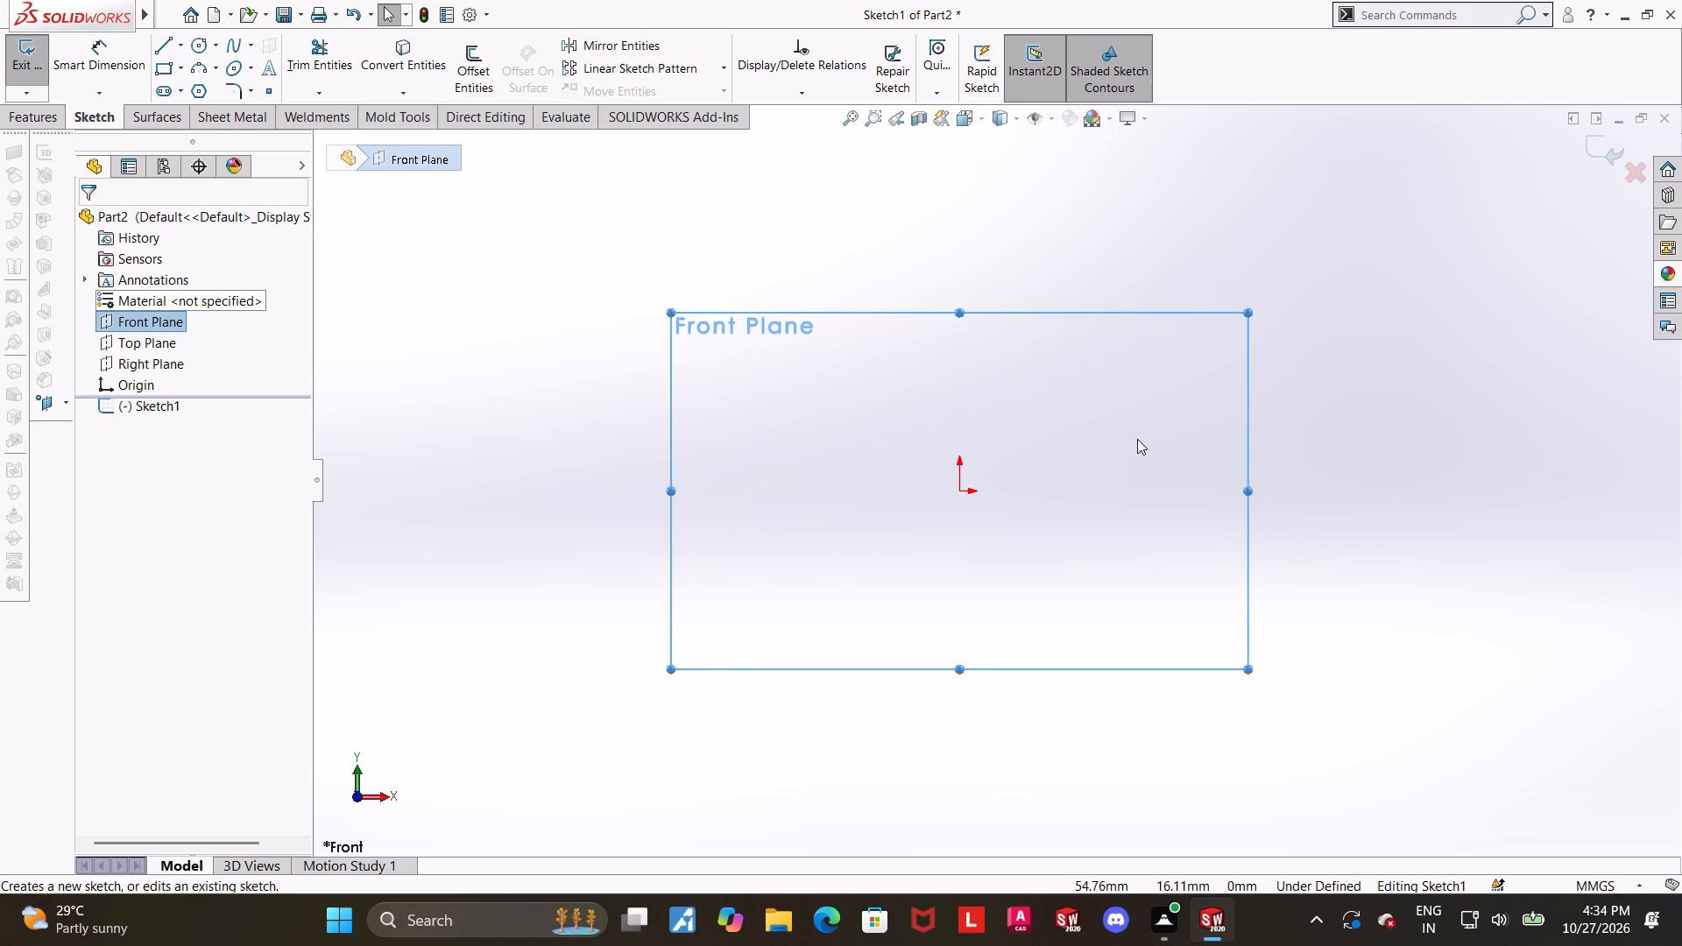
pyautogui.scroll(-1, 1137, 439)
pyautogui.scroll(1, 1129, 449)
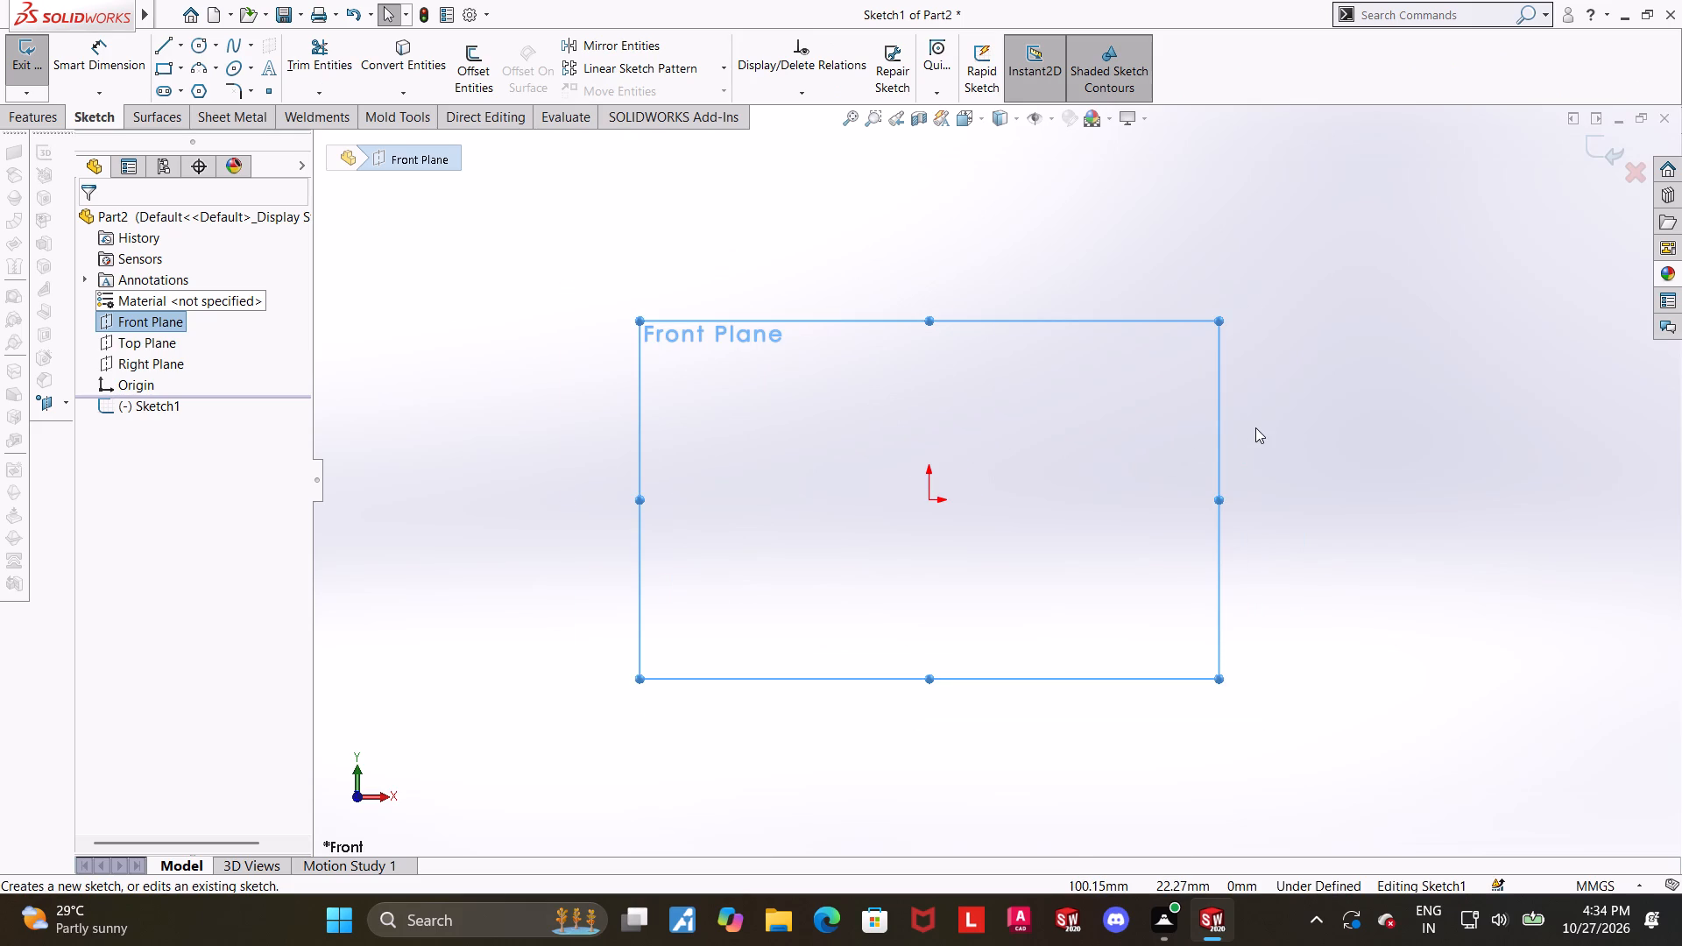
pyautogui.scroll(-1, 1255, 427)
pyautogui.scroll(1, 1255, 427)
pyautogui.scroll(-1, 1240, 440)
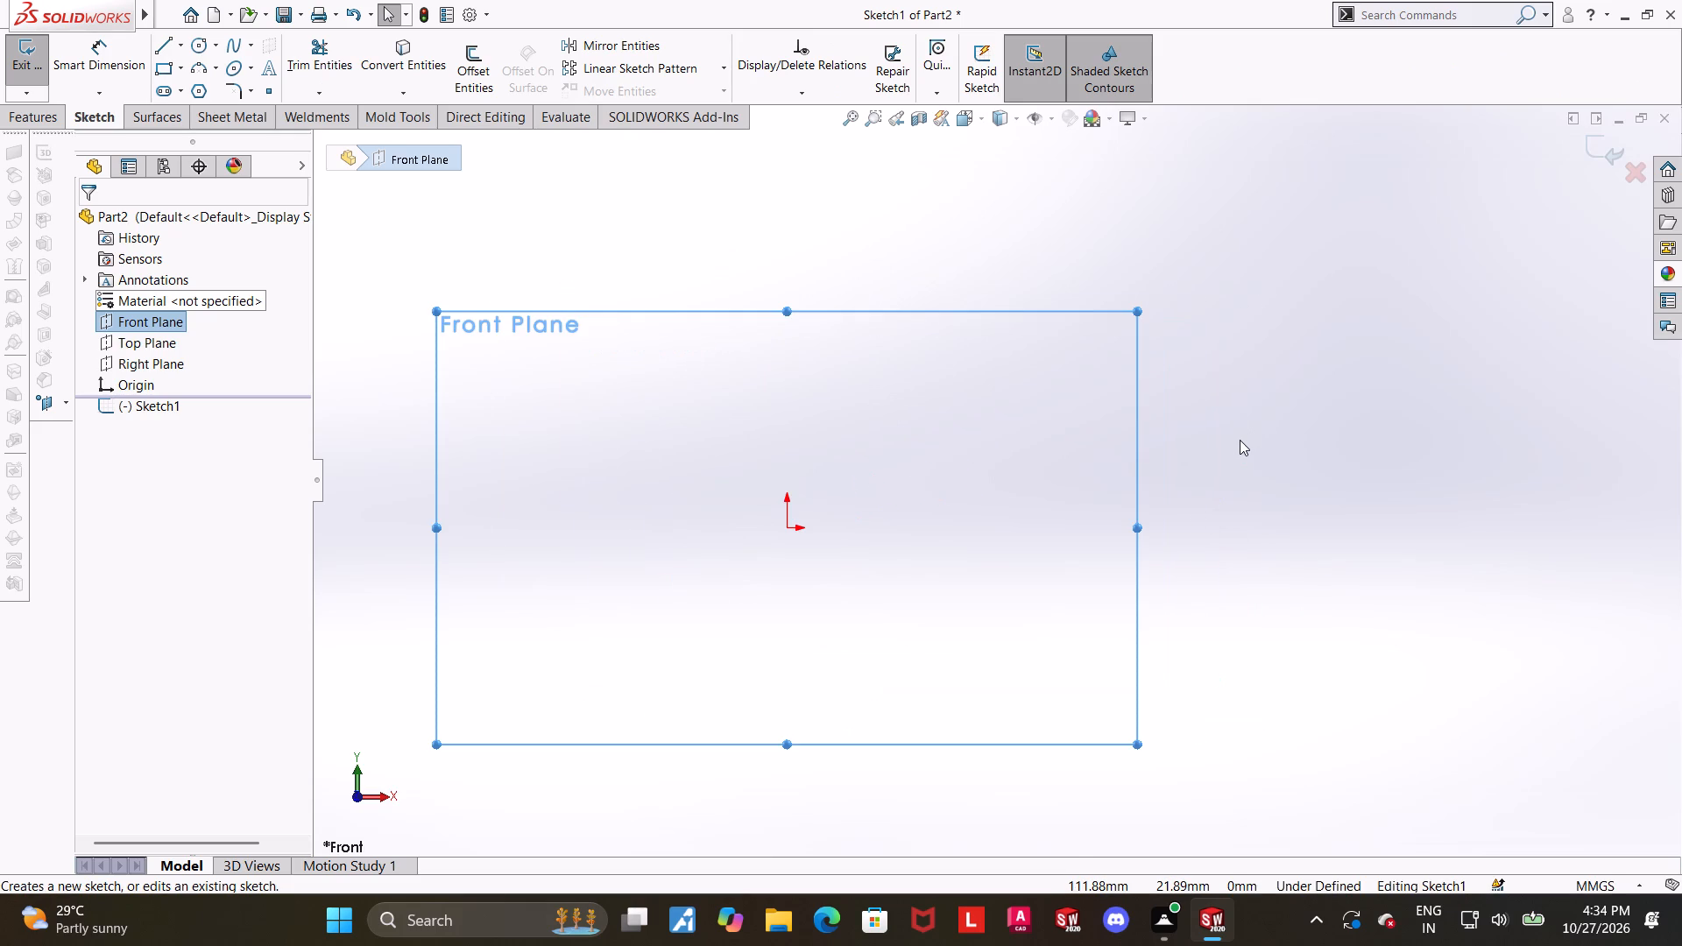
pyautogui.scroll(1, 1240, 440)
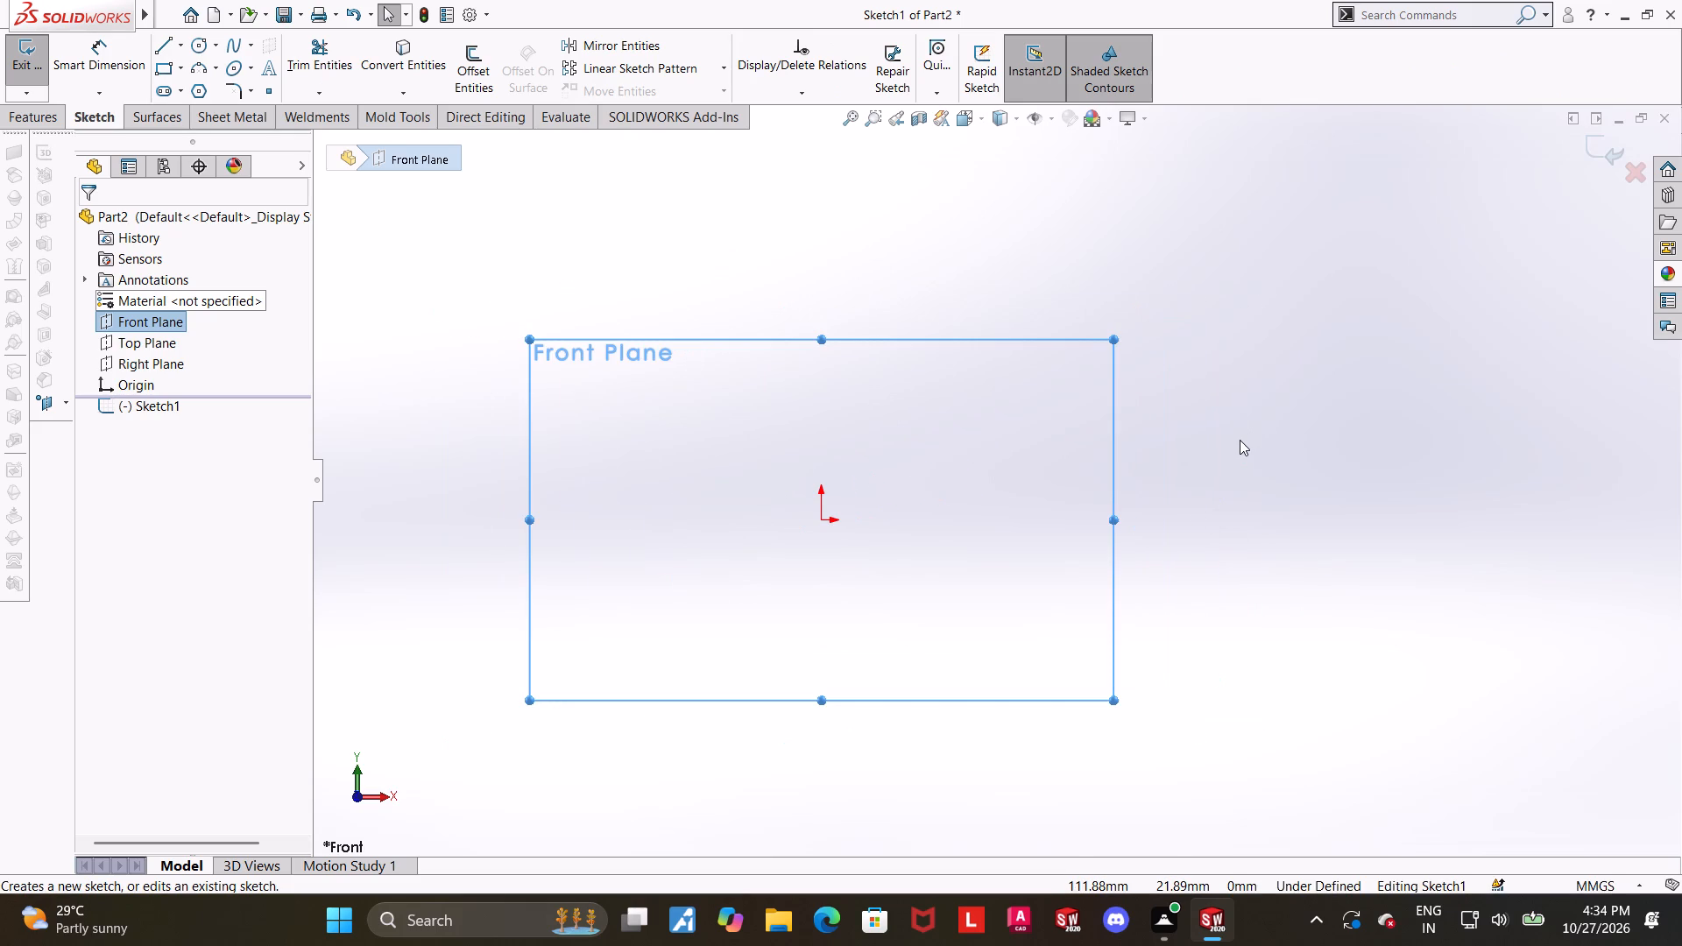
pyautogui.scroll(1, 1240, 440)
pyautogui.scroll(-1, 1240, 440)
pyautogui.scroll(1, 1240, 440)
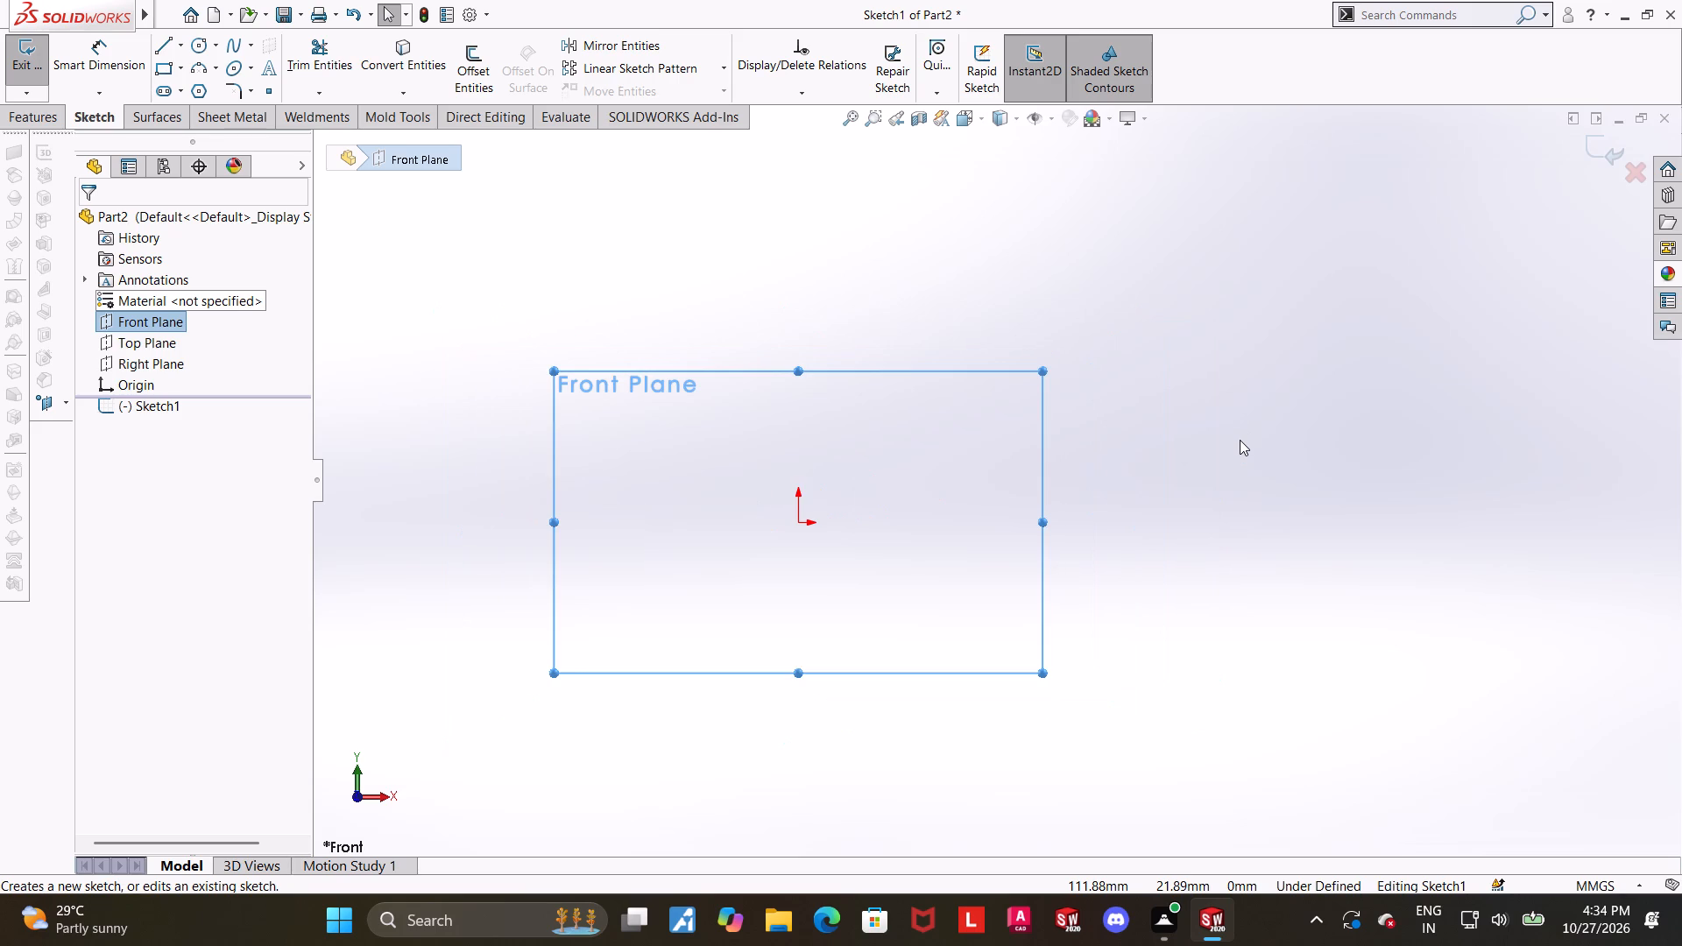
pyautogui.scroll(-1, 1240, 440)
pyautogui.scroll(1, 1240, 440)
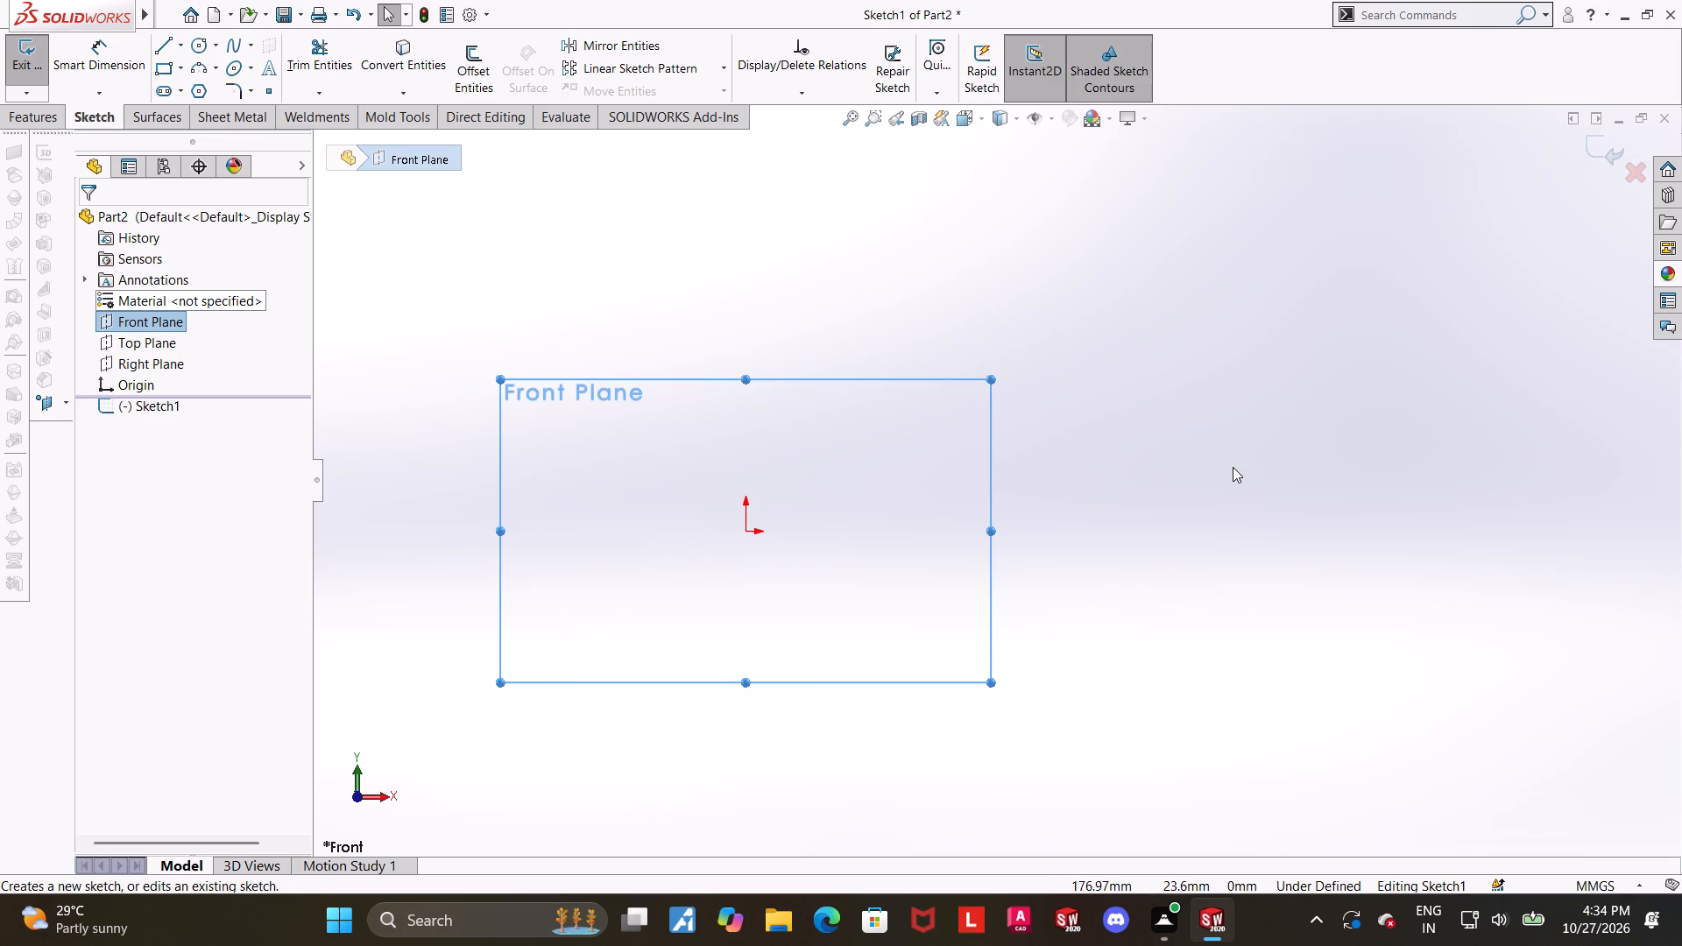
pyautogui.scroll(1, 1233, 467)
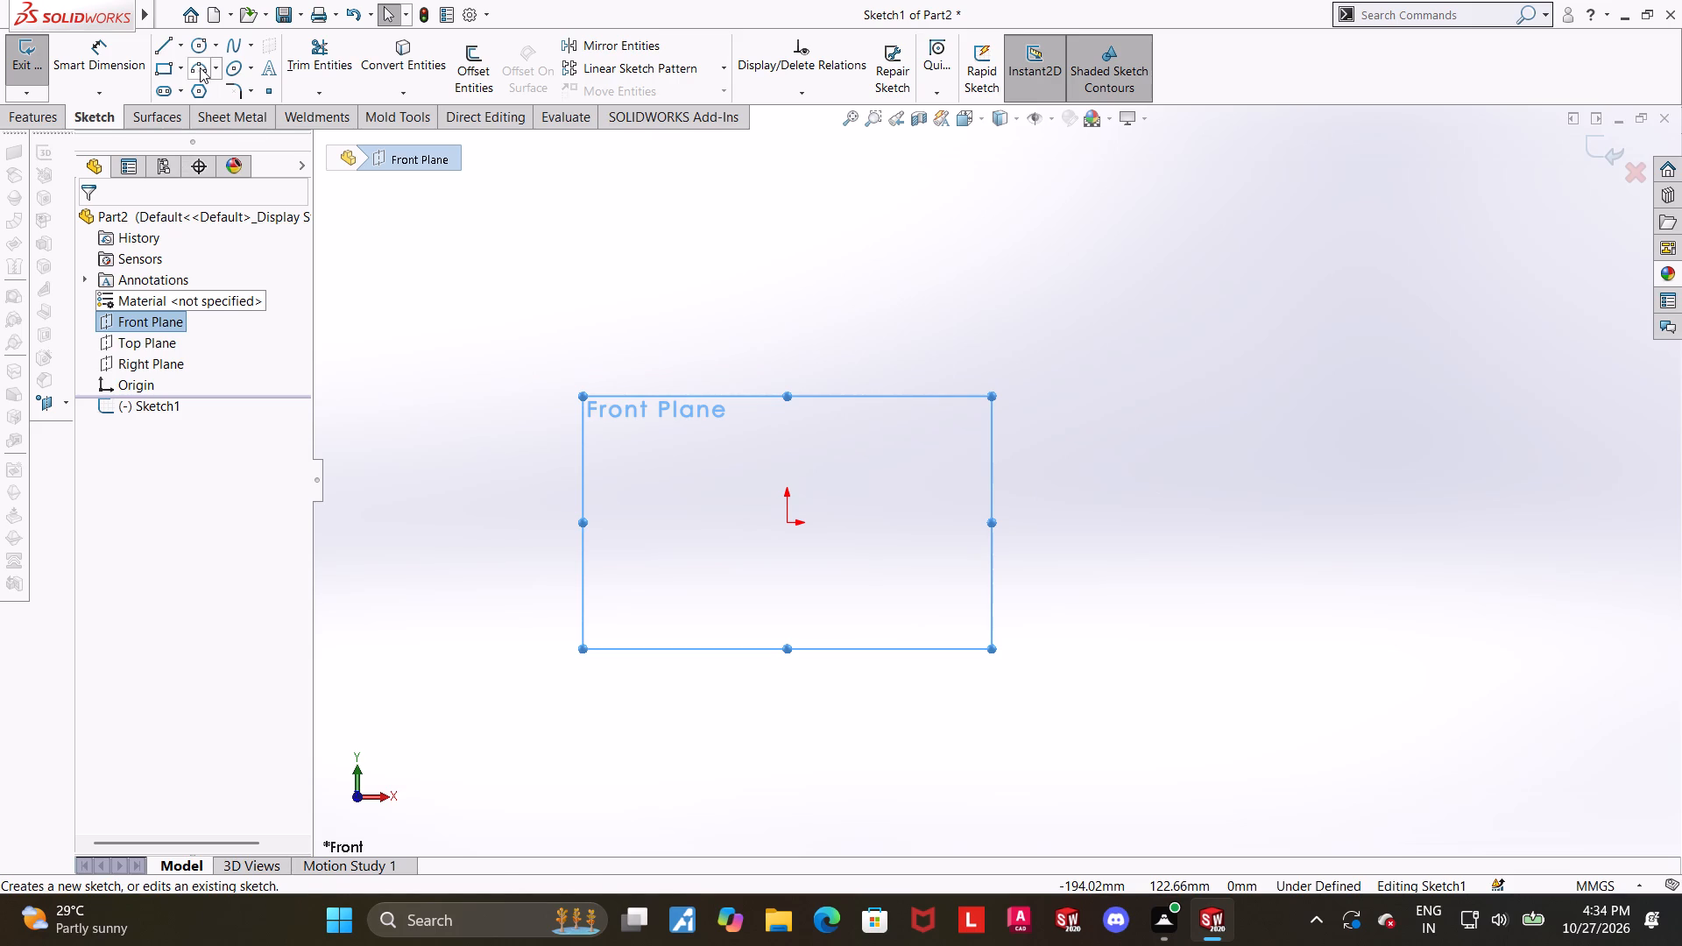
# Sketch an upper semicircle of about 53 mm radius centred on the origin, using Centerpoint Arc.
pyautogui.click(200, 67)
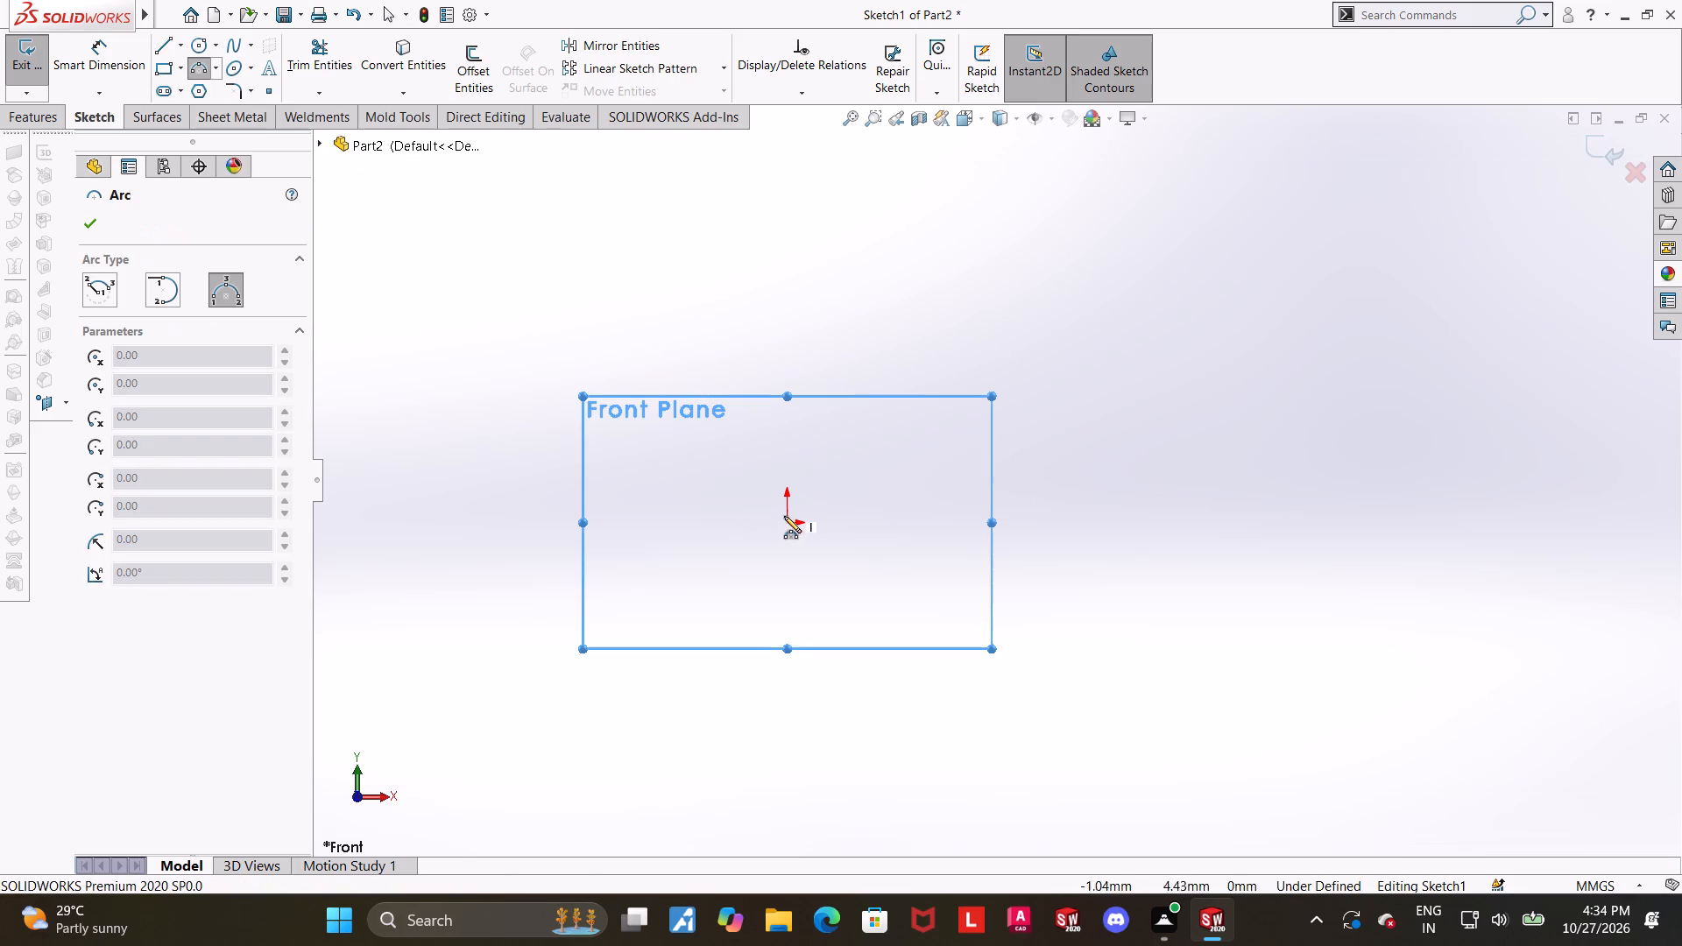
pyautogui.press('Escape')
pyautogui.click(214, 73)
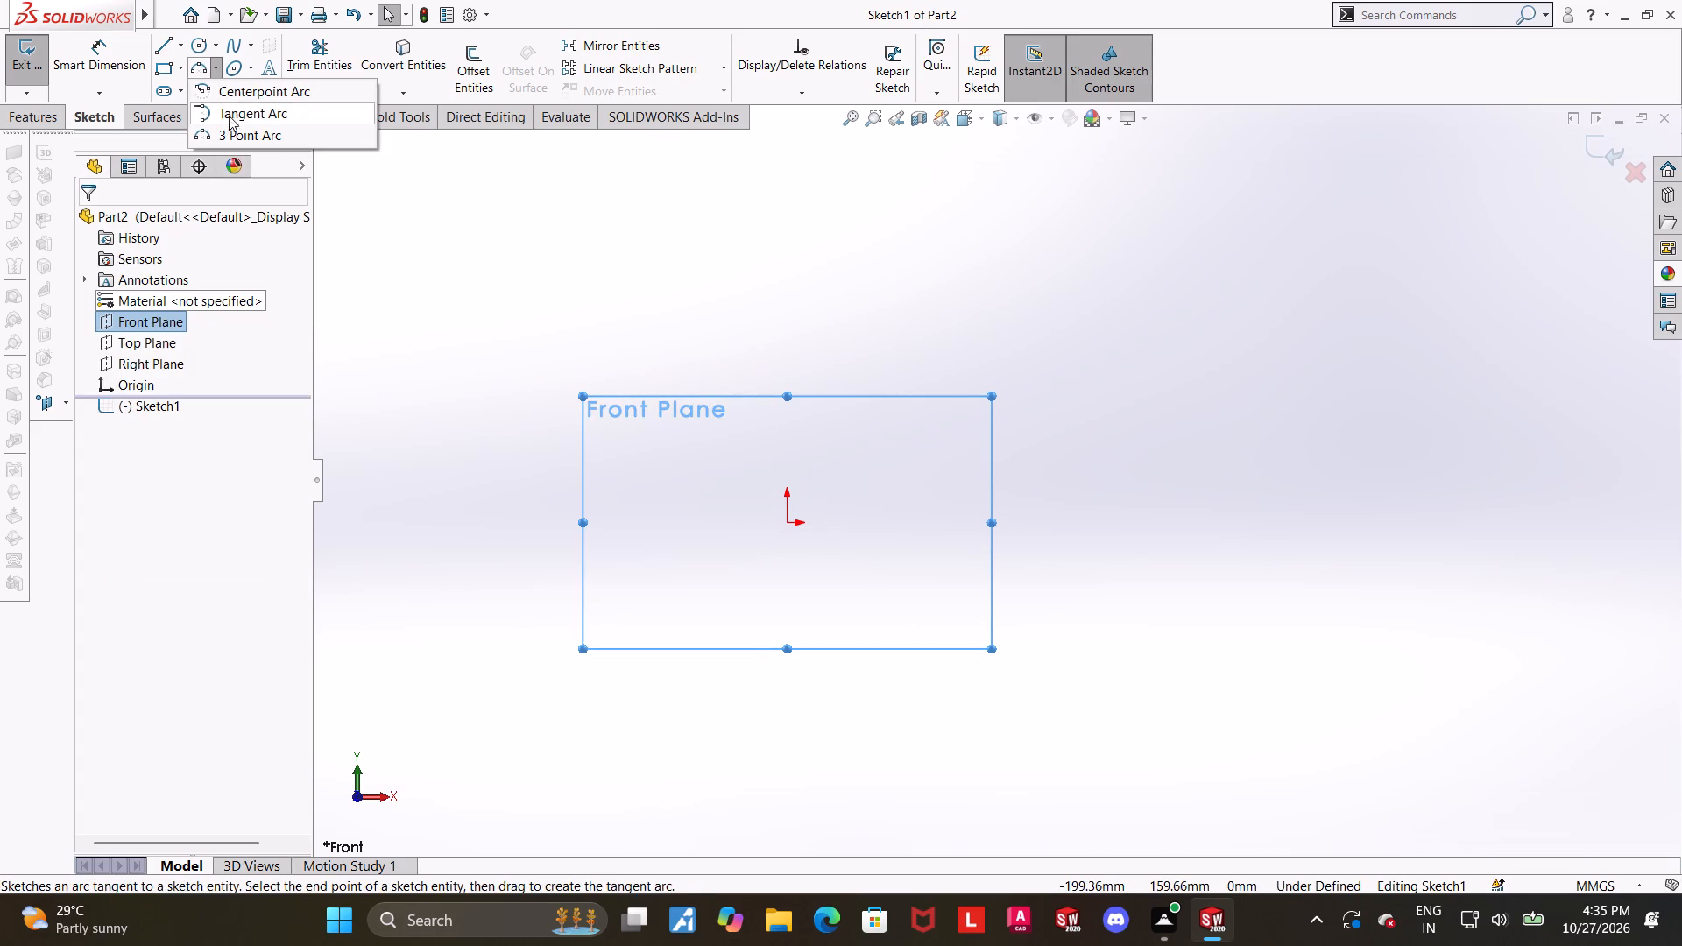
pyautogui.click(232, 97)
pyautogui.click(788, 524)
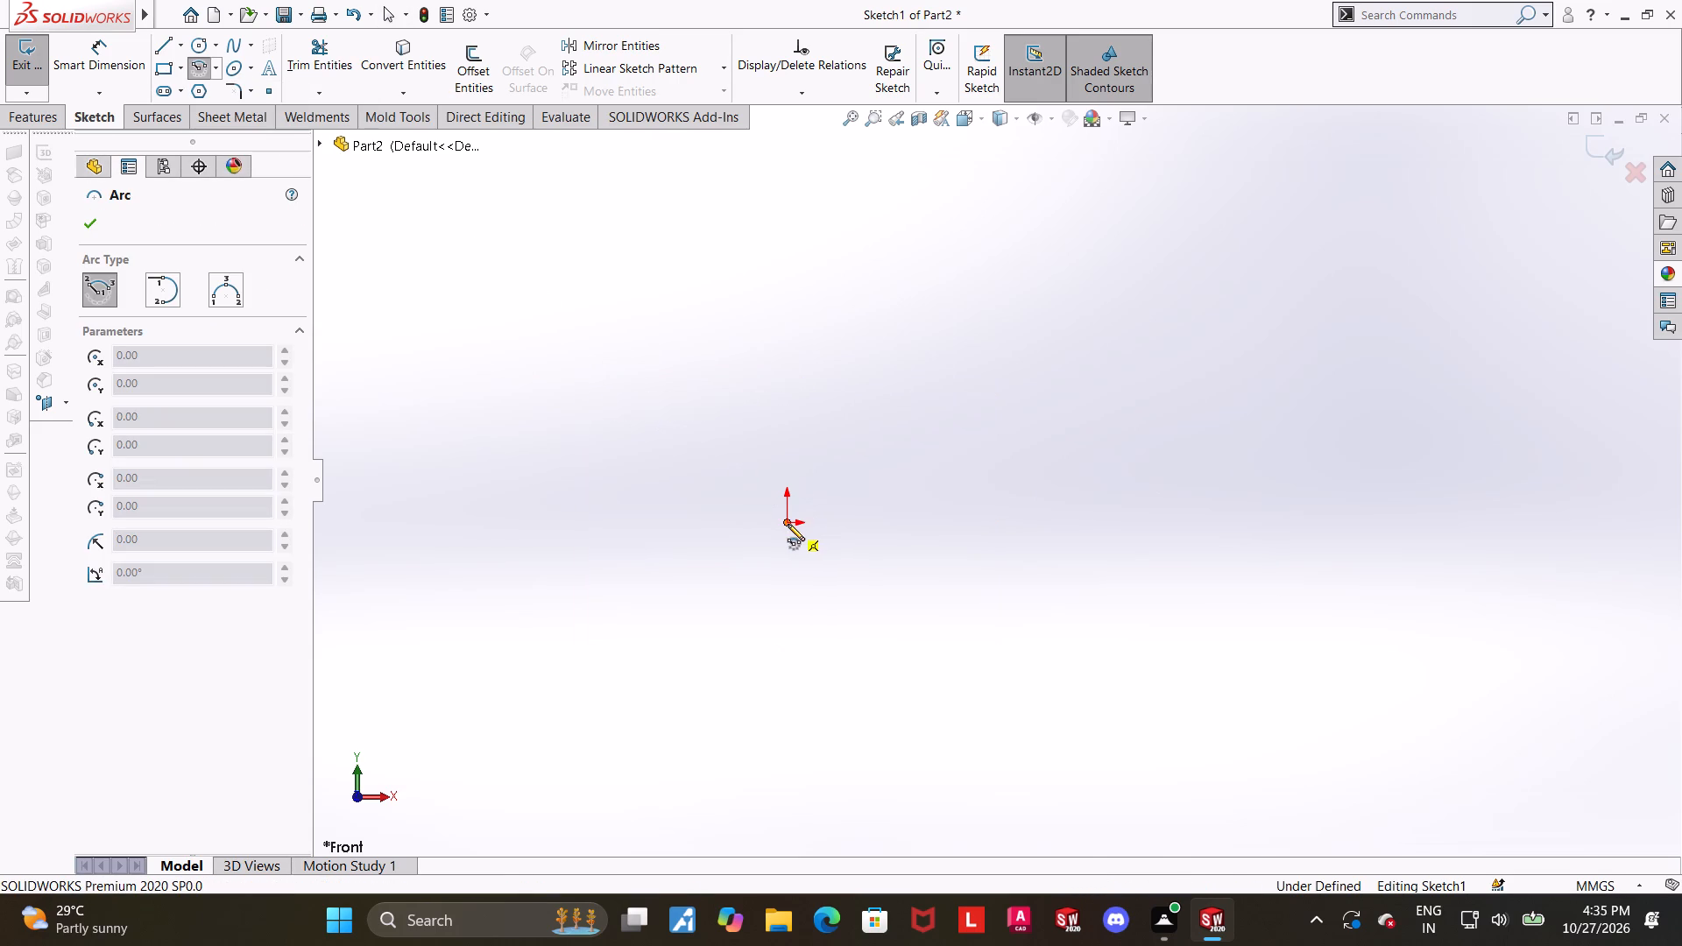
pyautogui.click(665, 527)
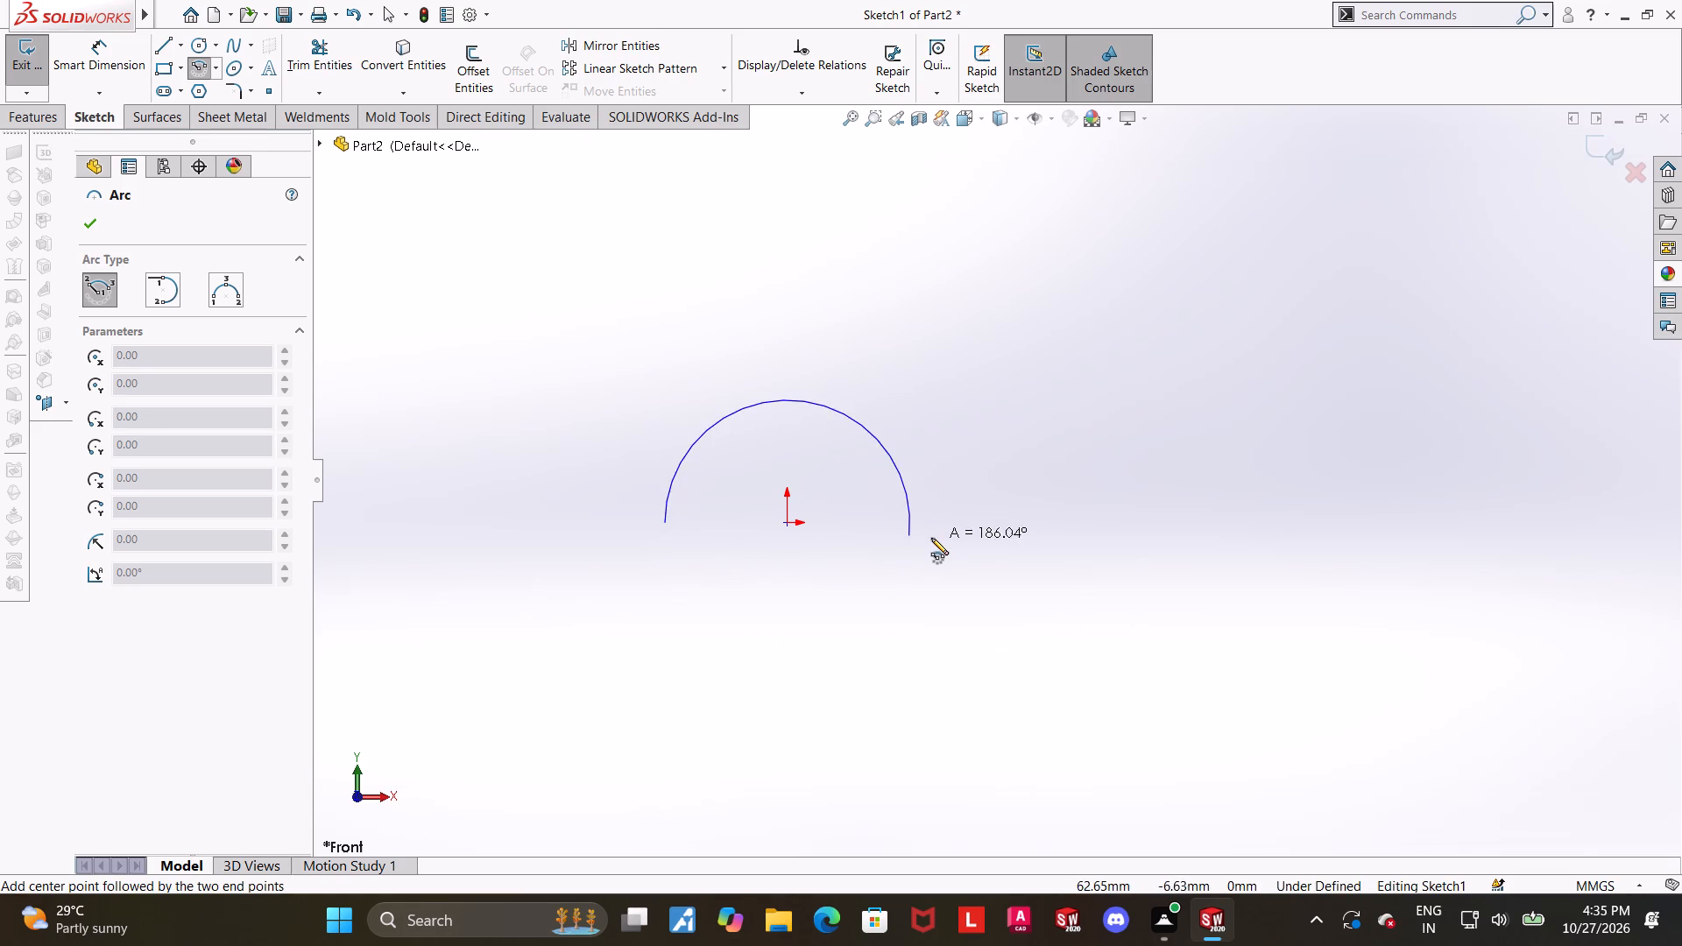
pyautogui.click(910, 518)
pyautogui.press('Escape')
pyautogui.press('Escape')
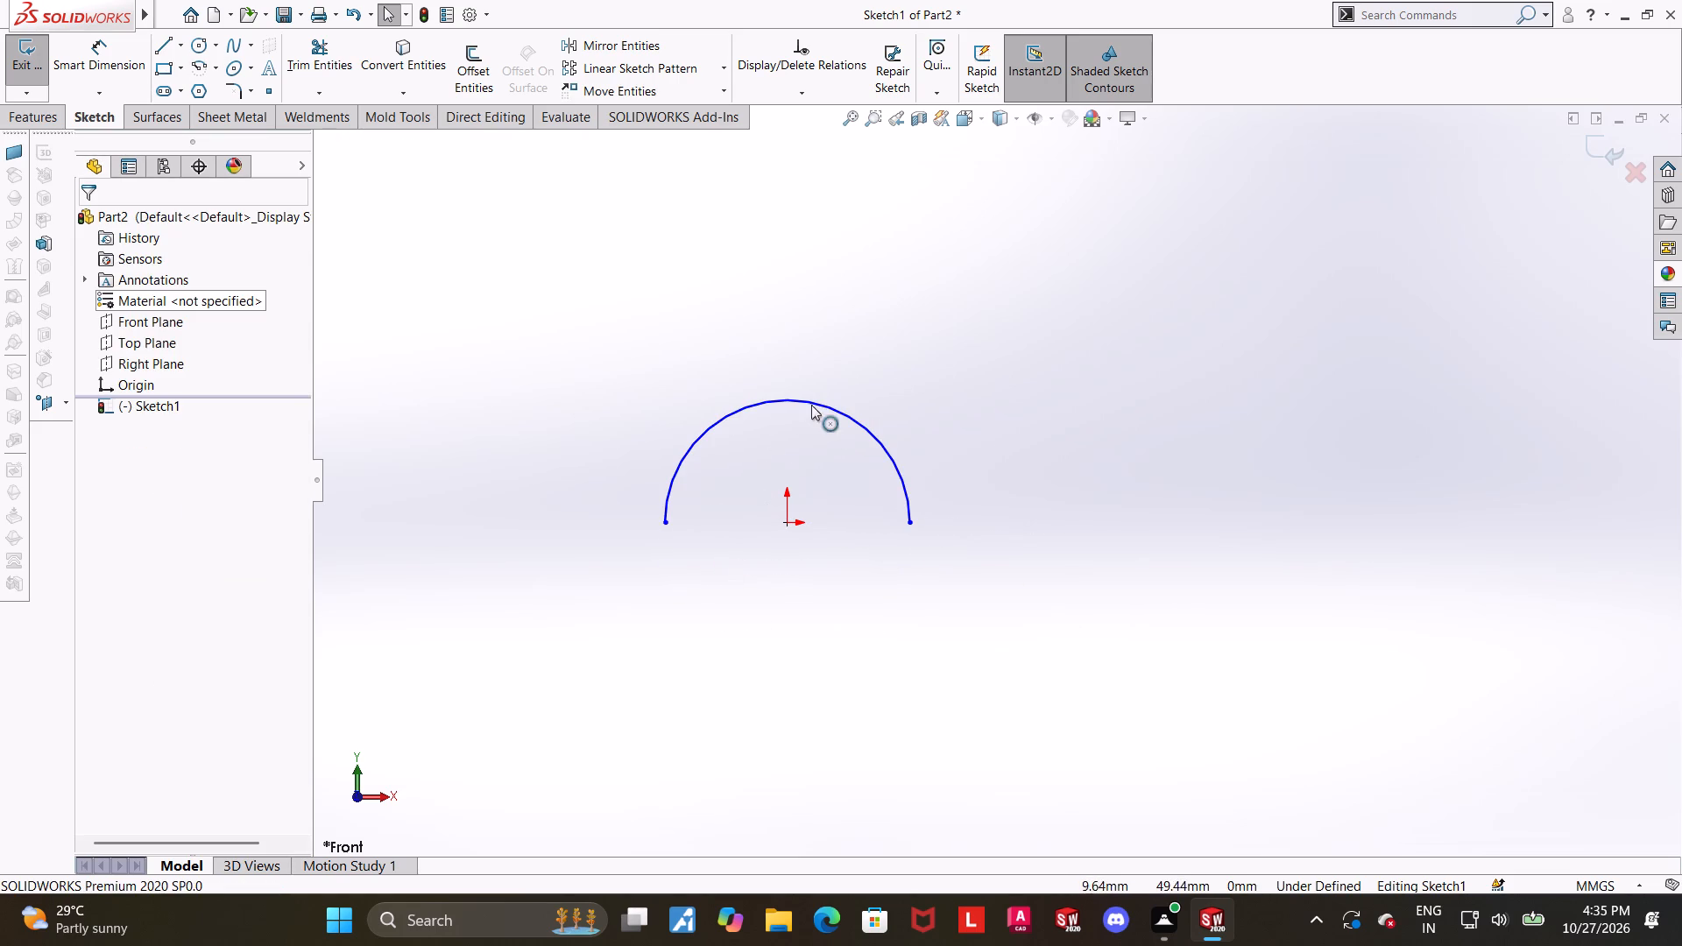
# Dimension the semicircular arc's radius at 20 mm.
pyautogui.scroll(1, 784, 413)
pyautogui.scroll(-1, 784, 413)
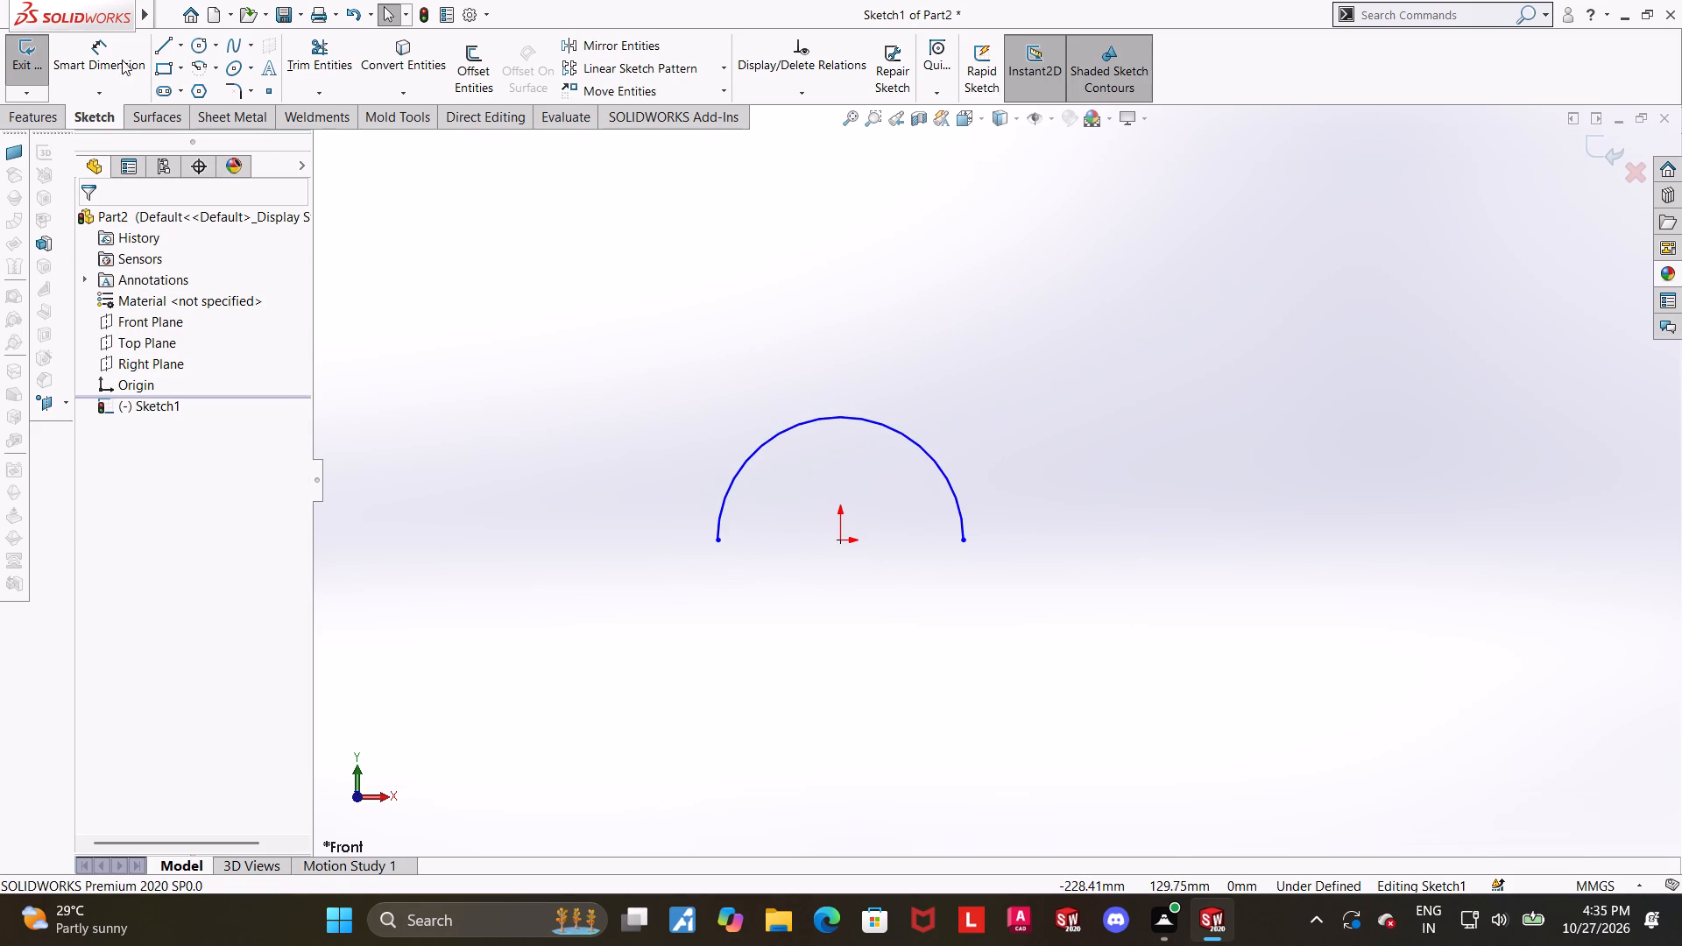
pyautogui.click(112, 57)
pyautogui.click(772, 434)
pyautogui.click(698, 329)
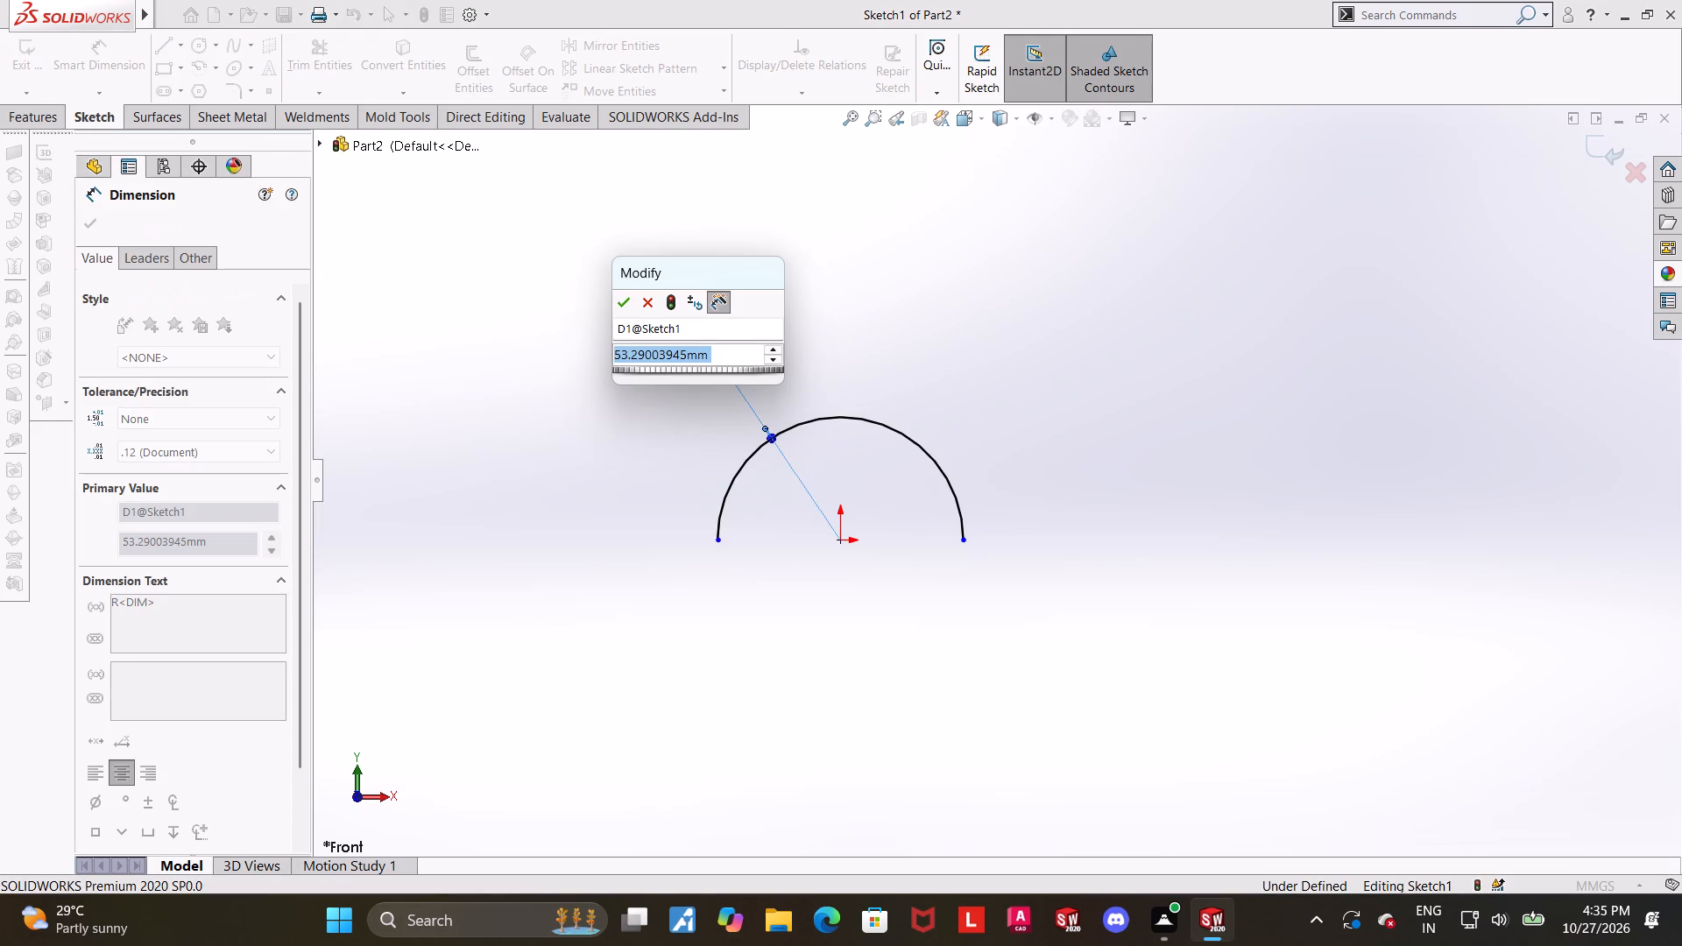
pyautogui.write('20')
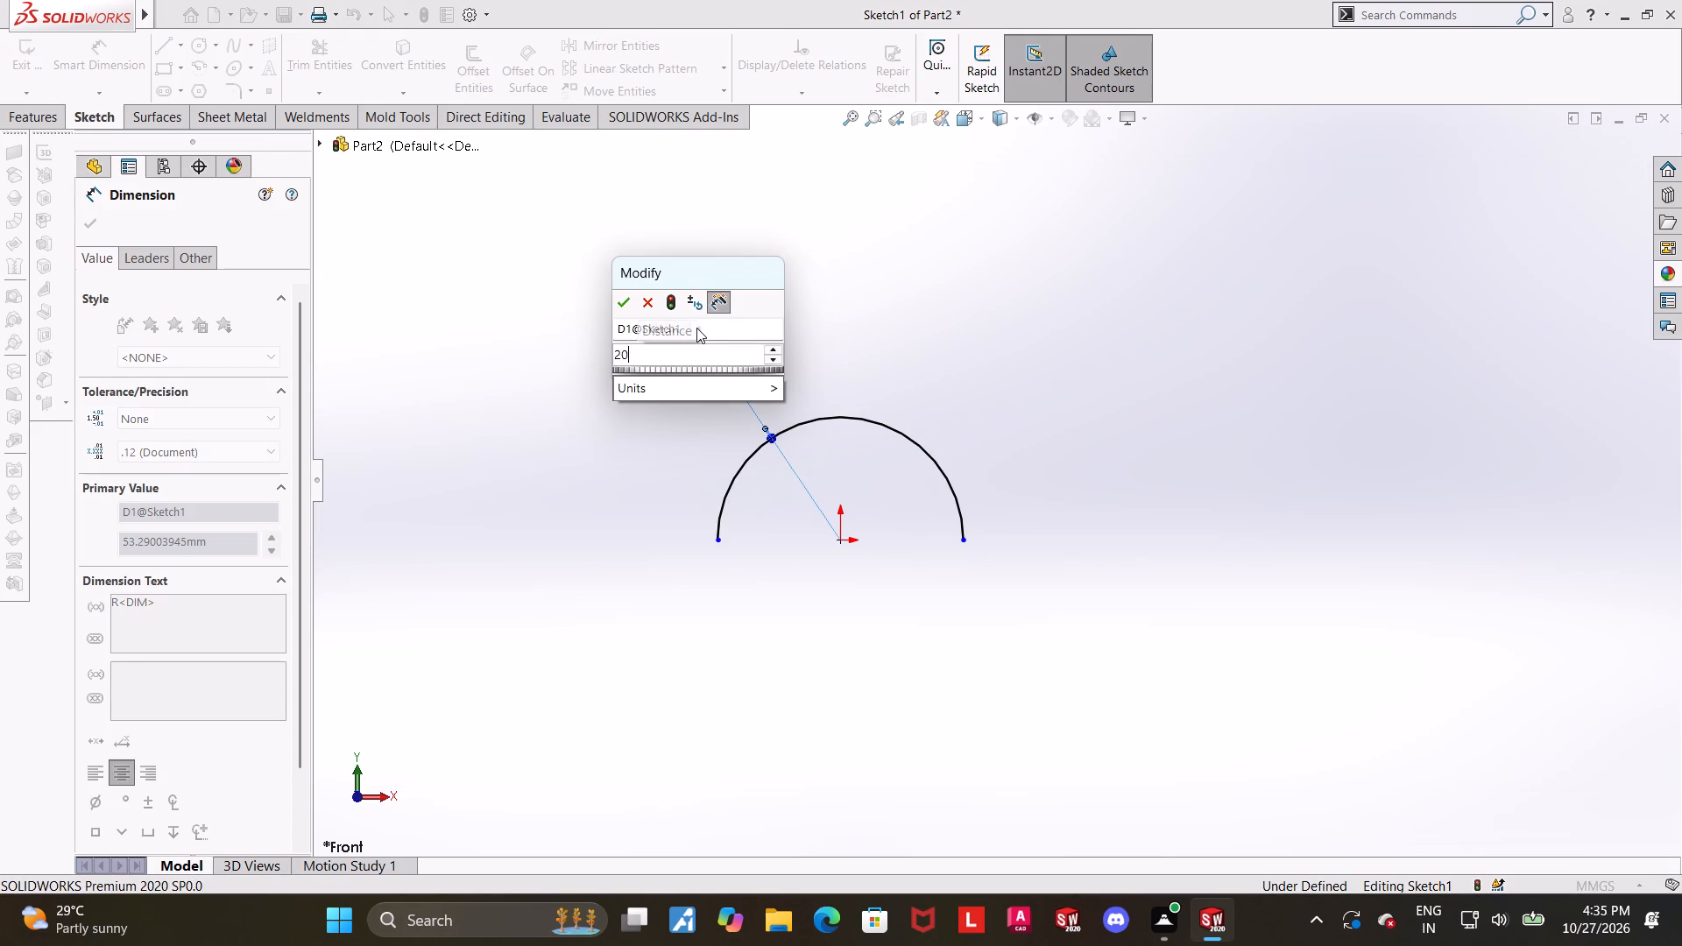
pyautogui.press('Return')
pyautogui.press('Escape')
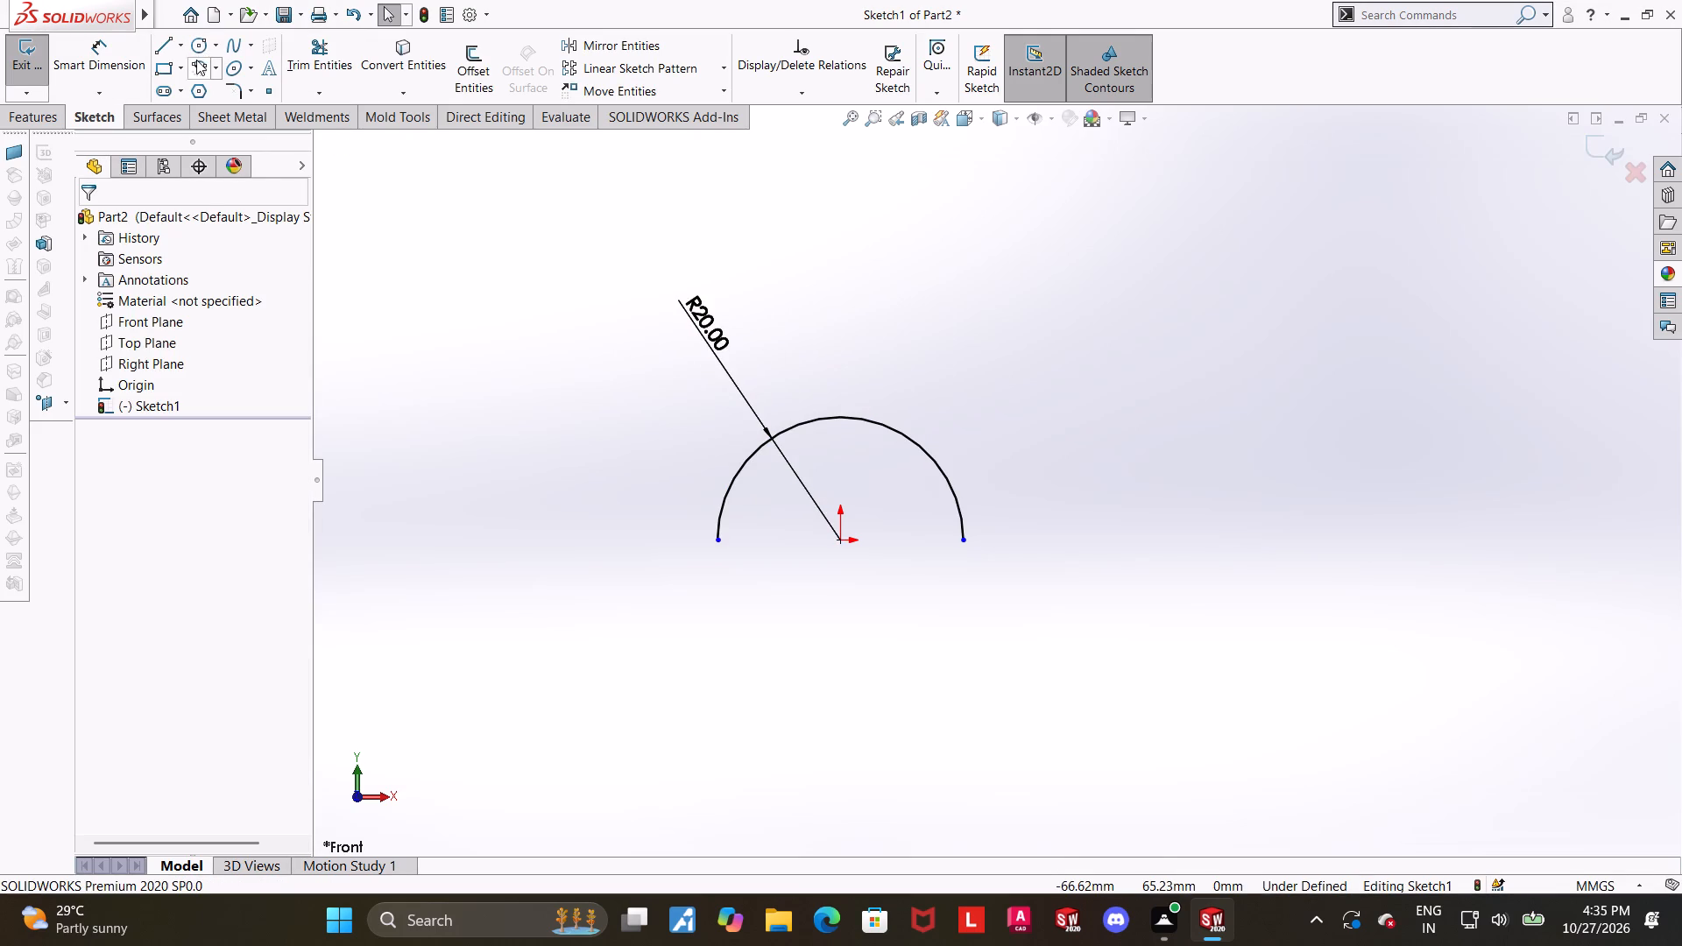
# Sketch a concentric upper semicircle of about 17 mm radius inside the first arc, centred on the origin.
pyautogui.click(196, 60)
pyautogui.click(837, 539)
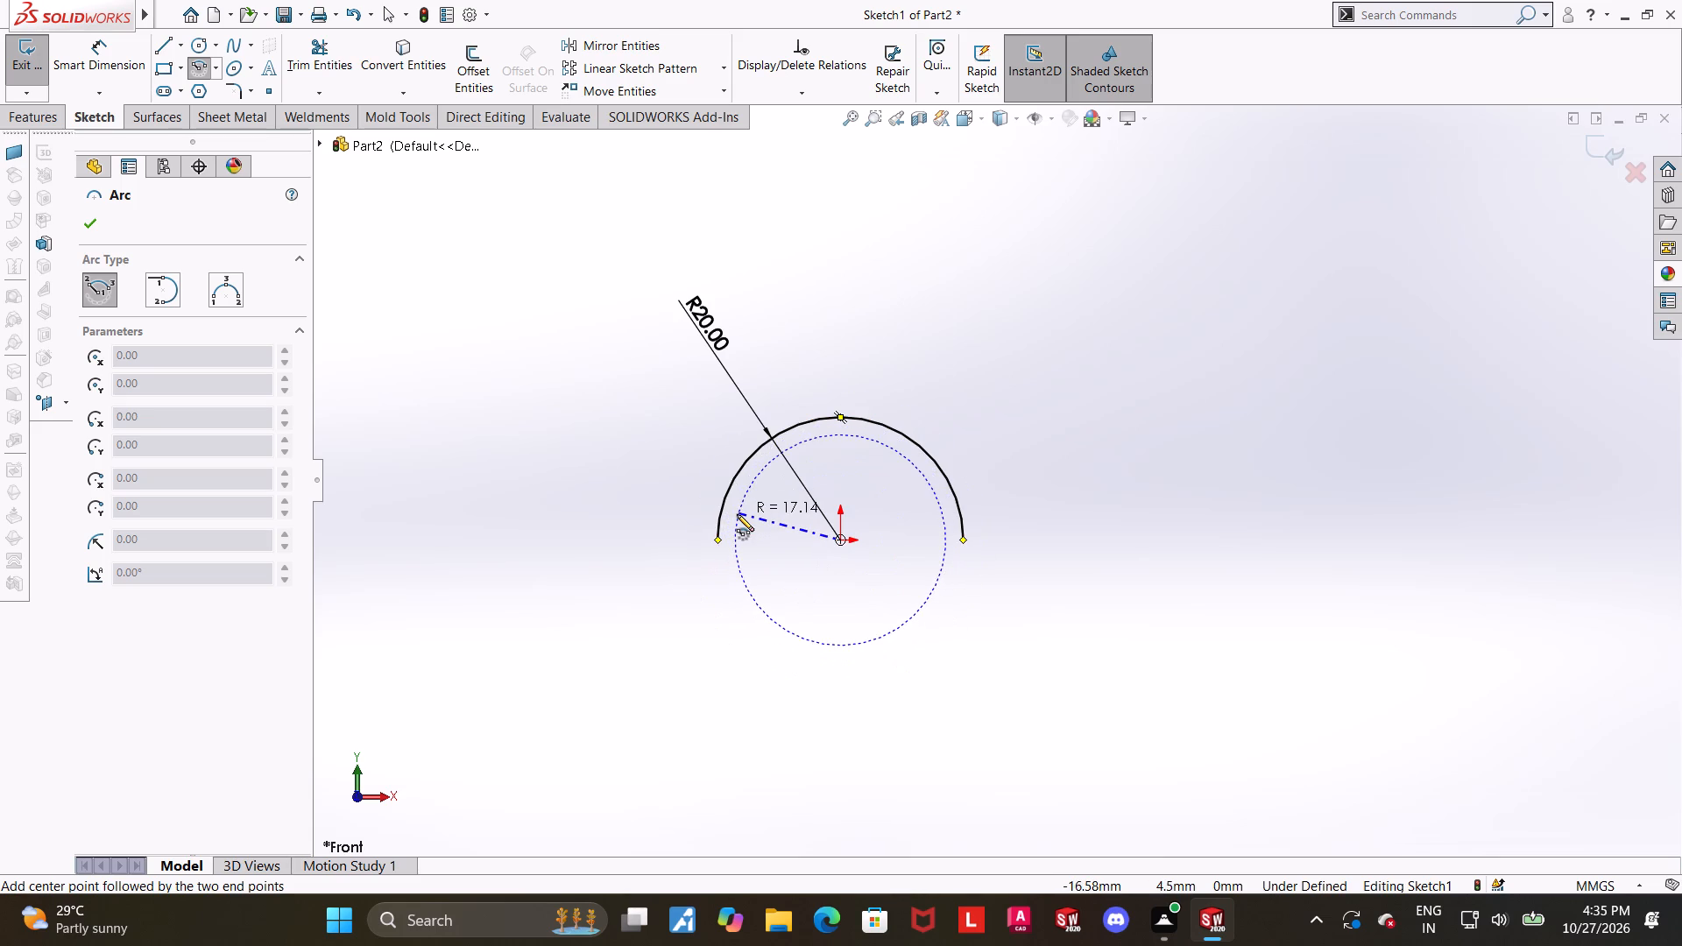
pyautogui.click(736, 536)
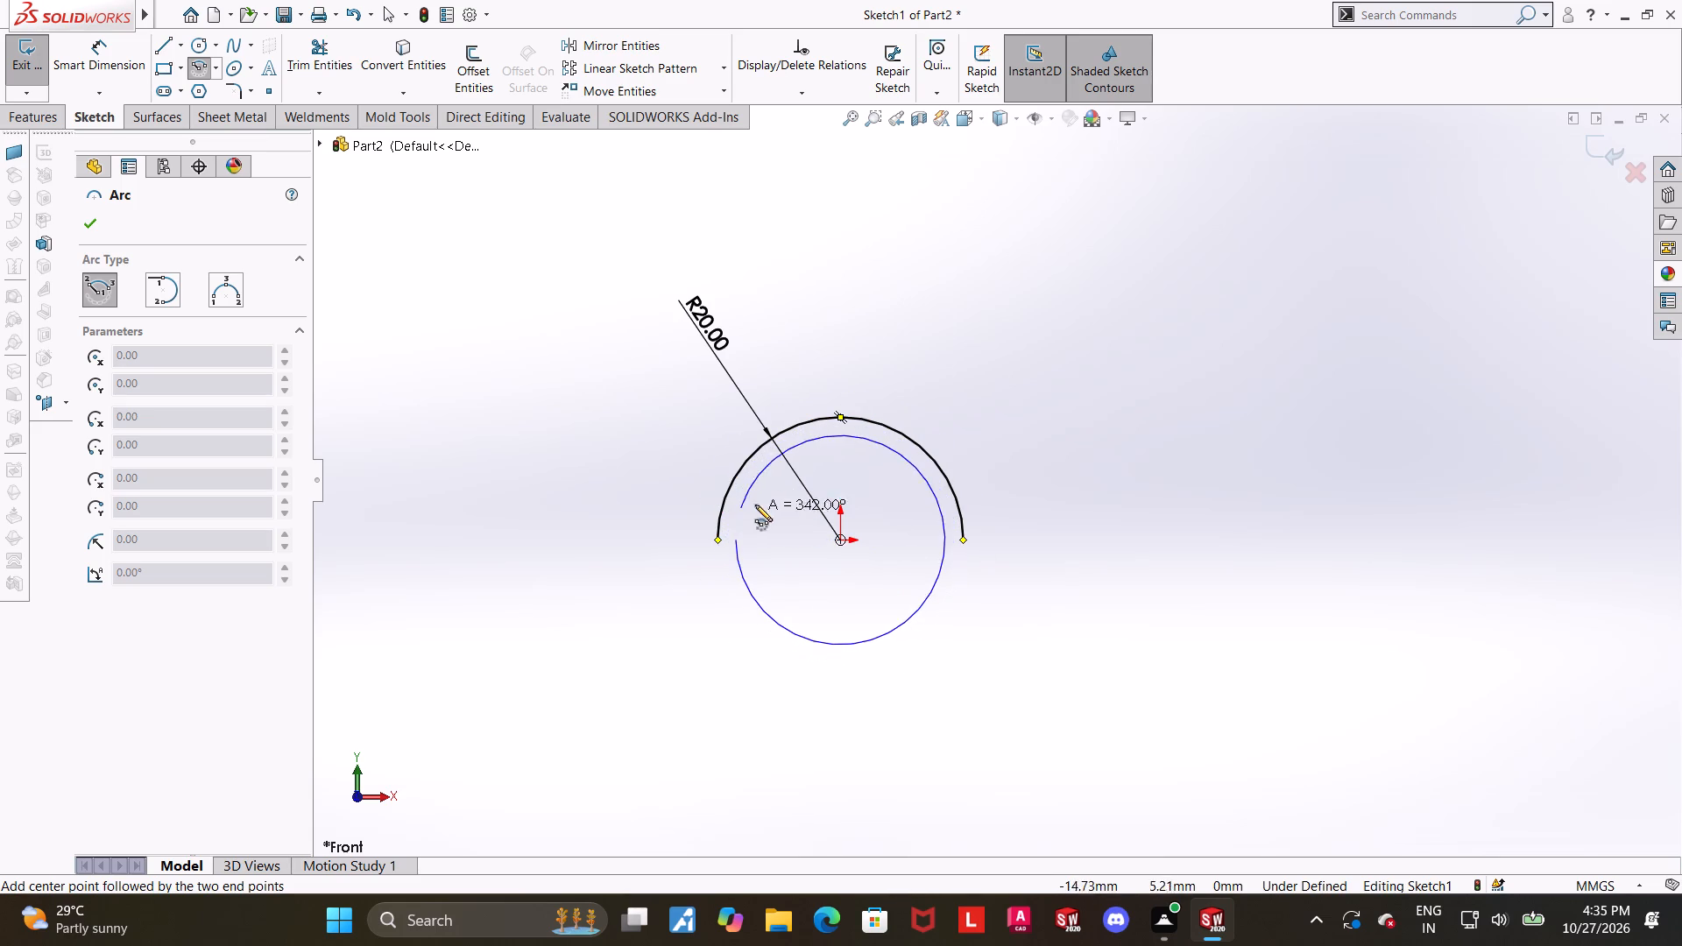
pyautogui.click(944, 542)
pyautogui.press('Escape')
pyautogui.press('Escape')
# Dimension the inner arc's radius at 17.5 mm.
pyautogui.click(143, 67)
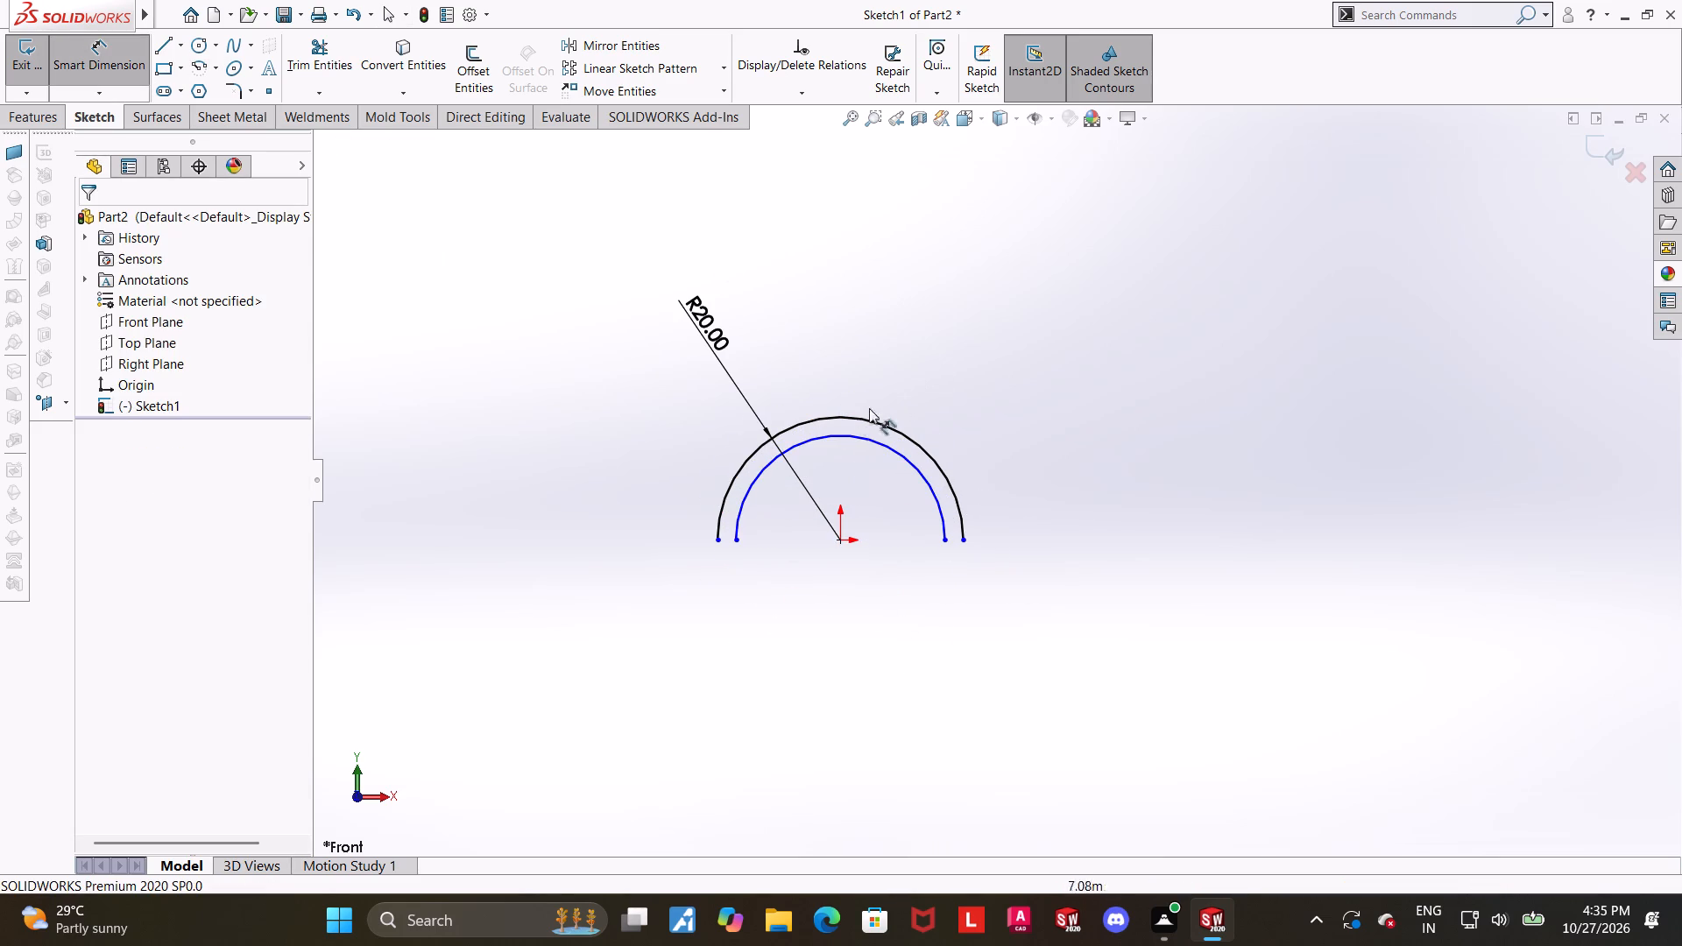
pyautogui.click(836, 435)
pyautogui.click(397, 422)
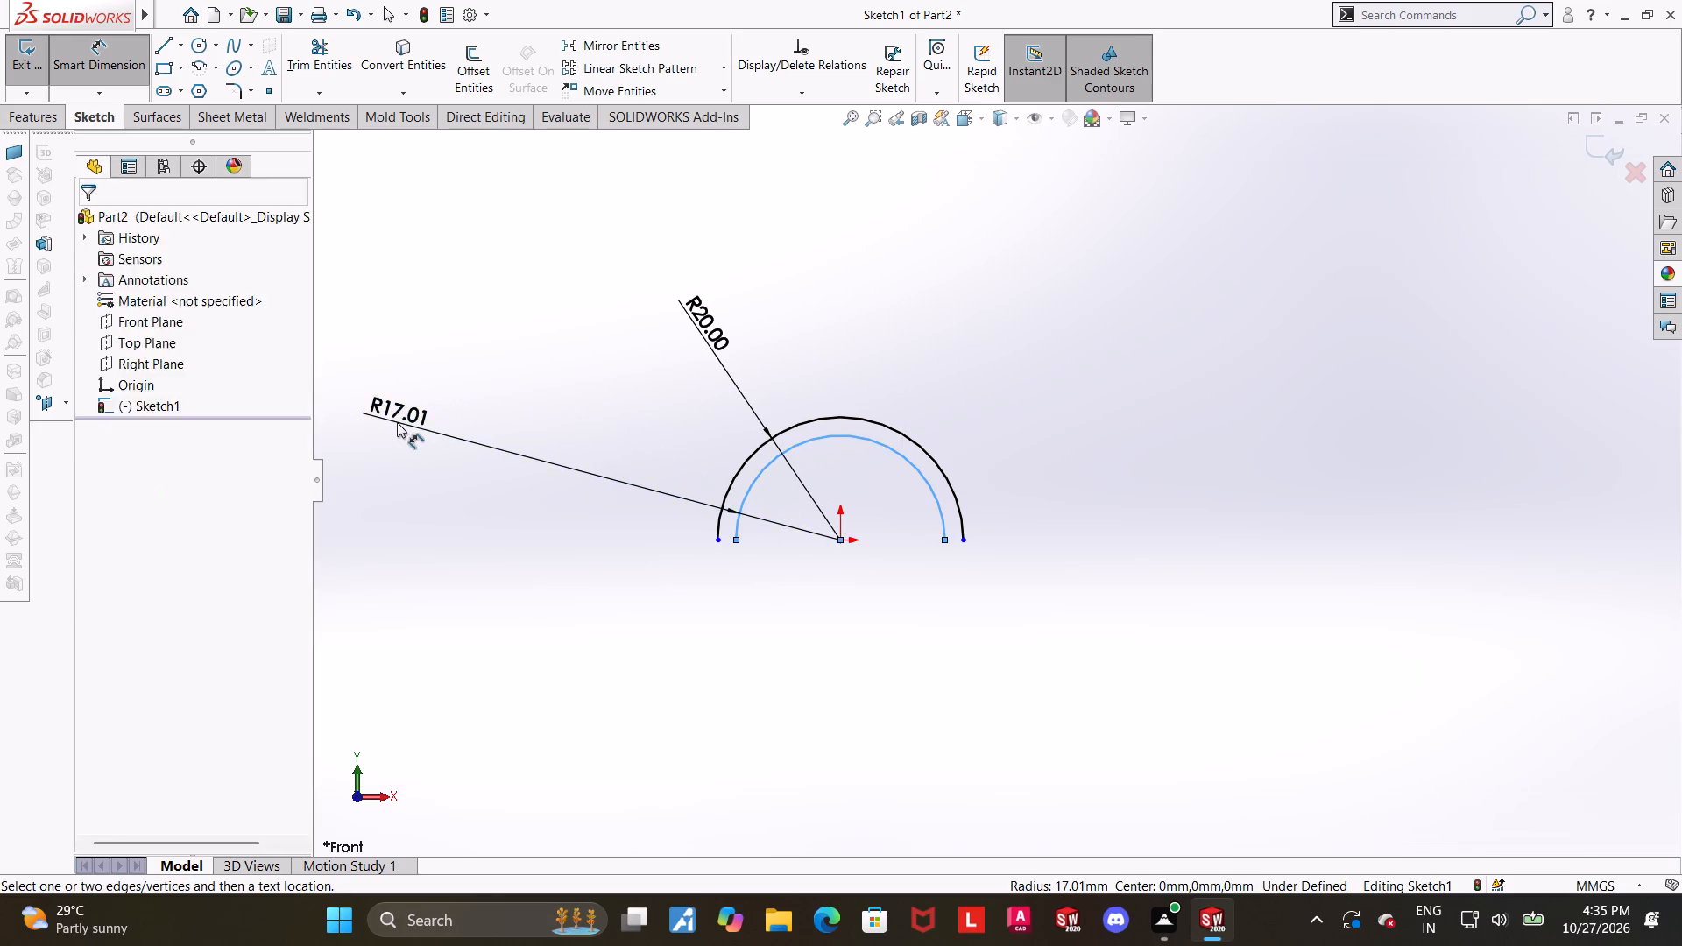
pyautogui.write('17.5')
pyautogui.press('Return')
pyautogui.press('Escape')
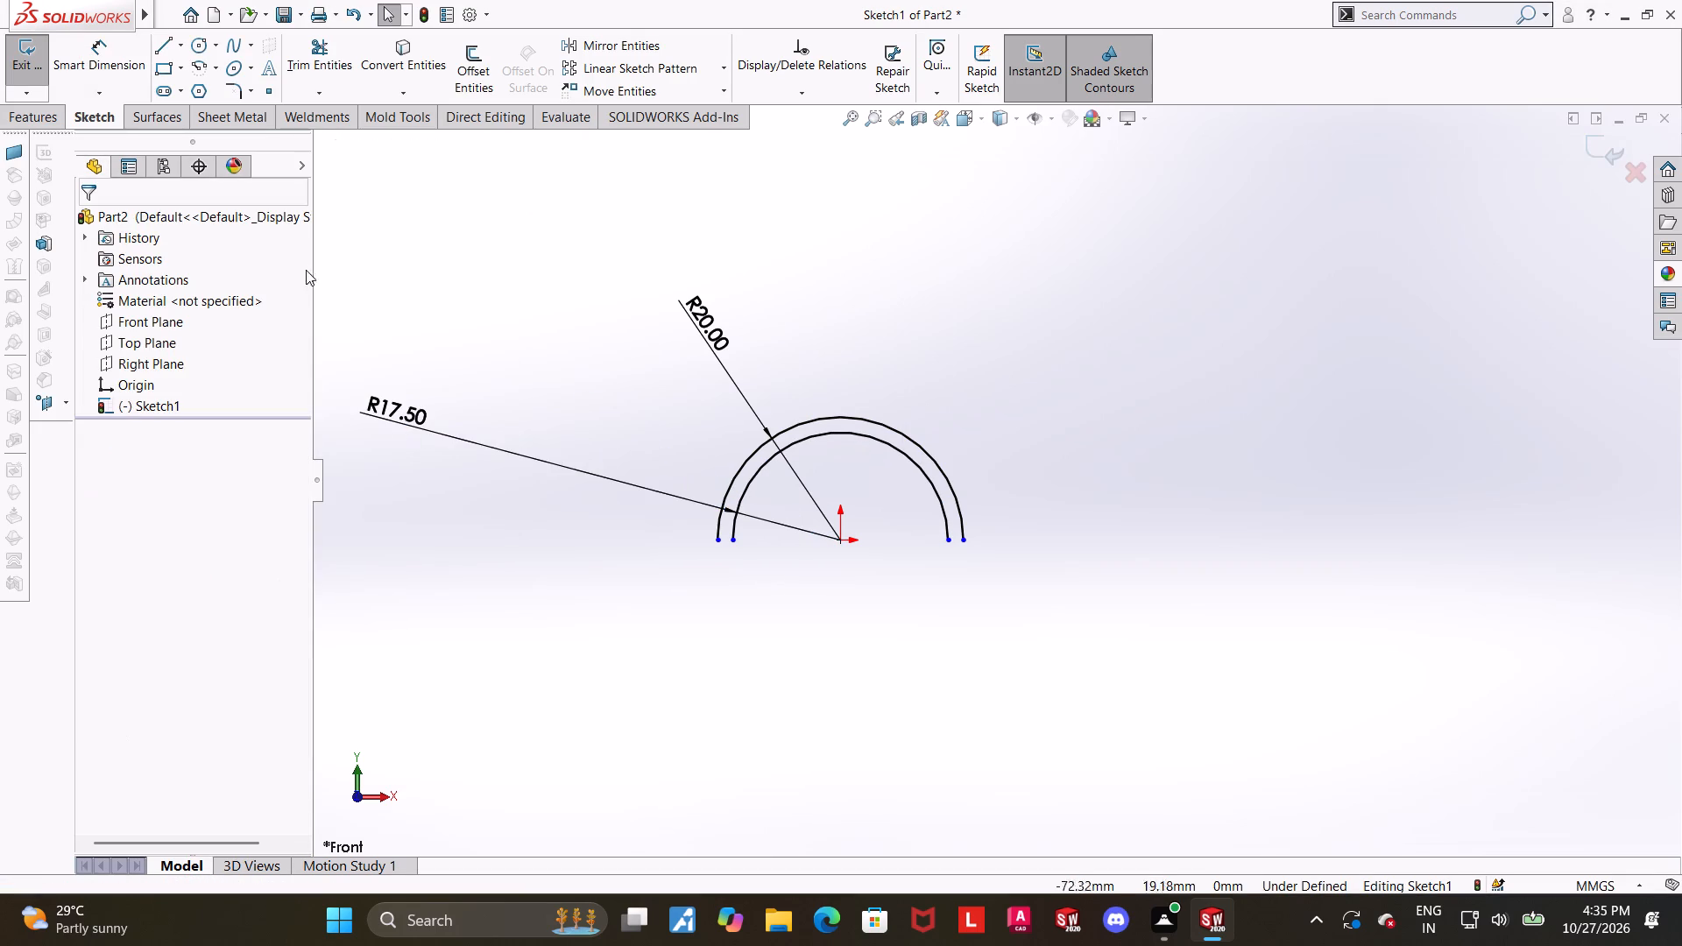
# Close the half-ring profile with a short horizontal line joining the inner and outer arc endpoints at each end.
pyautogui.click(173, 49)
pyautogui.scroll(-3, 849, 548)
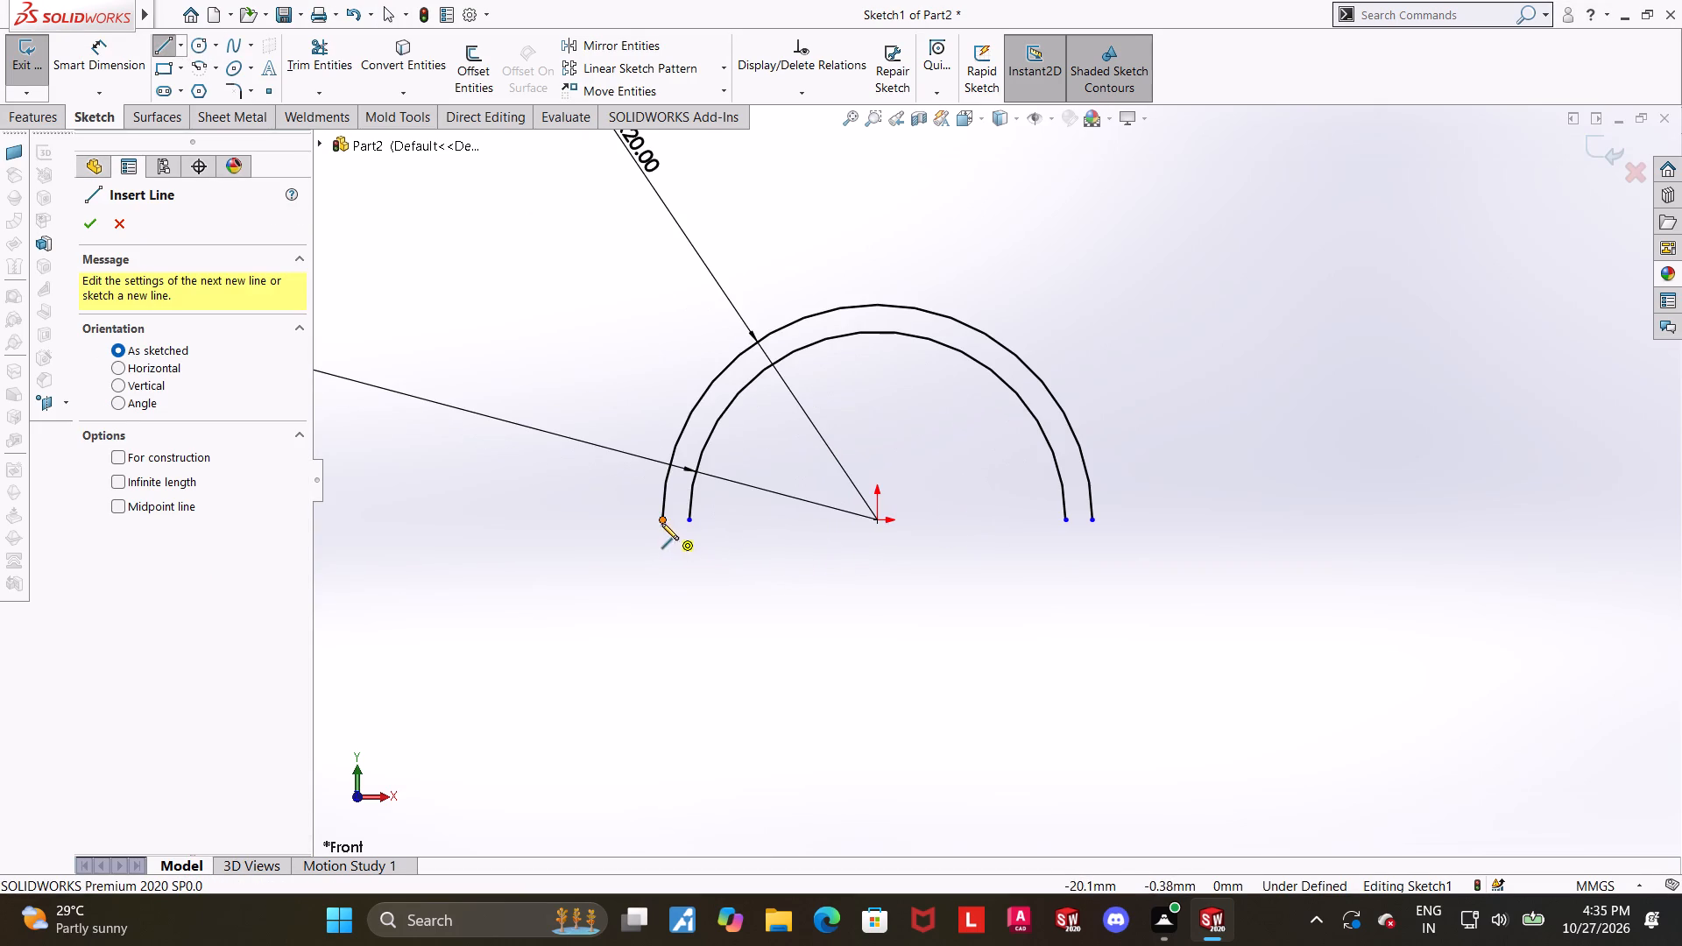
pyautogui.click(661, 520)
pyautogui.click(685, 522)
pyautogui.press('Escape')
pyautogui.press('Escape')
pyautogui.press('Escape')
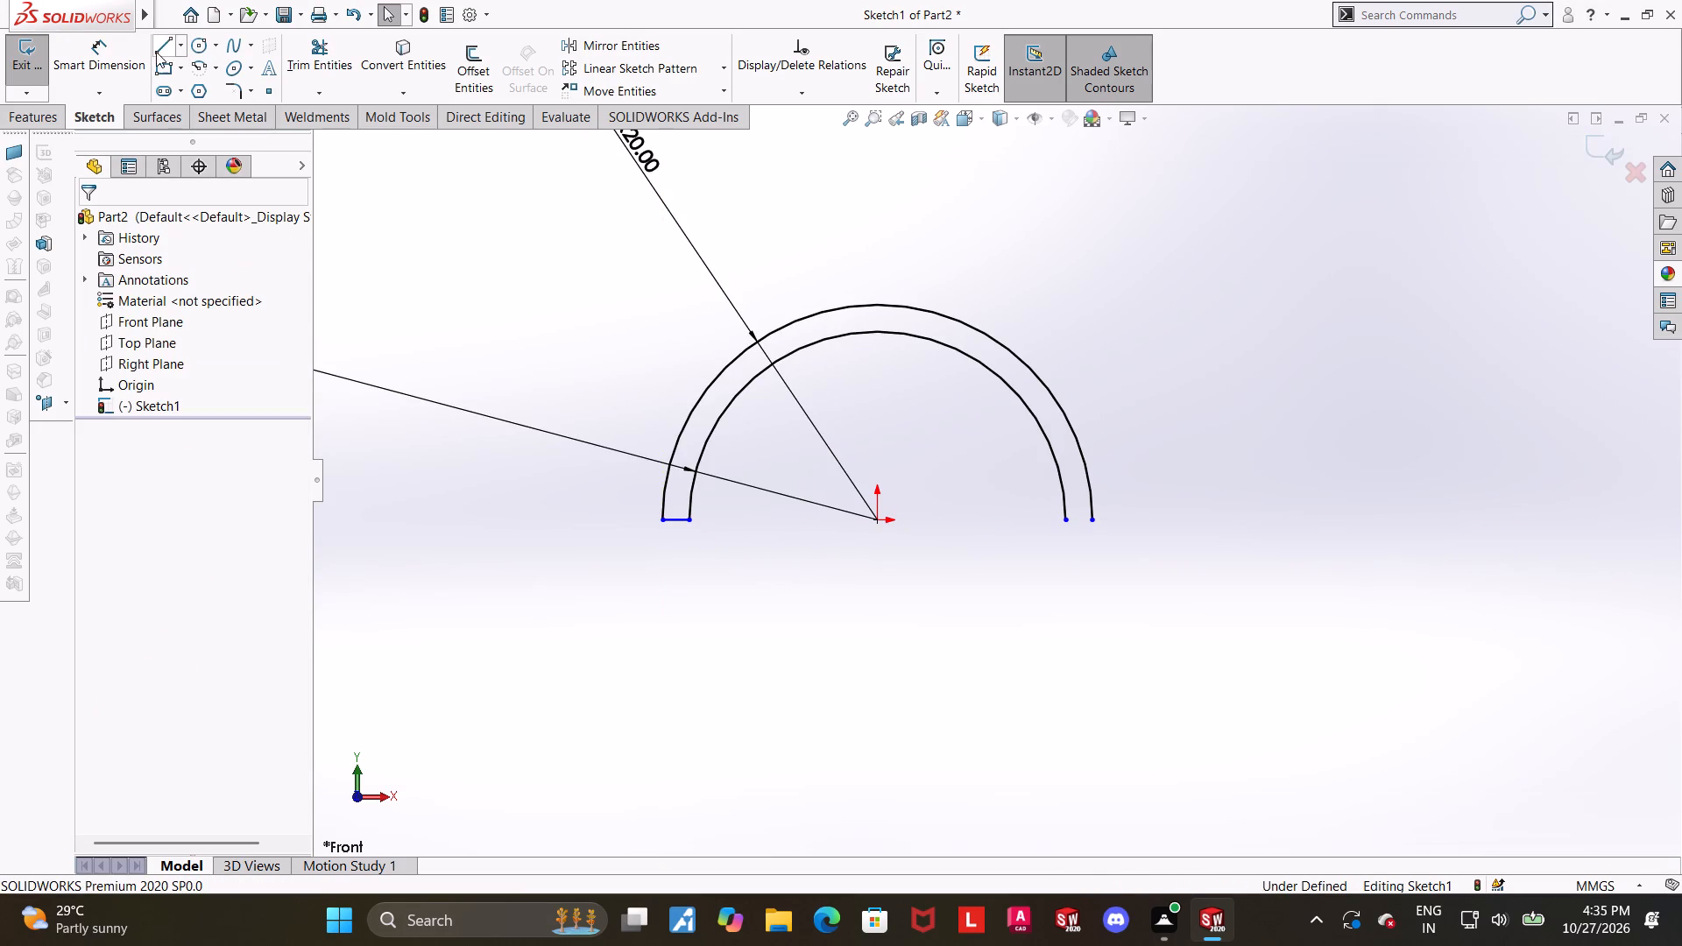
pyautogui.click(156, 48)
pyautogui.click(1065, 521)
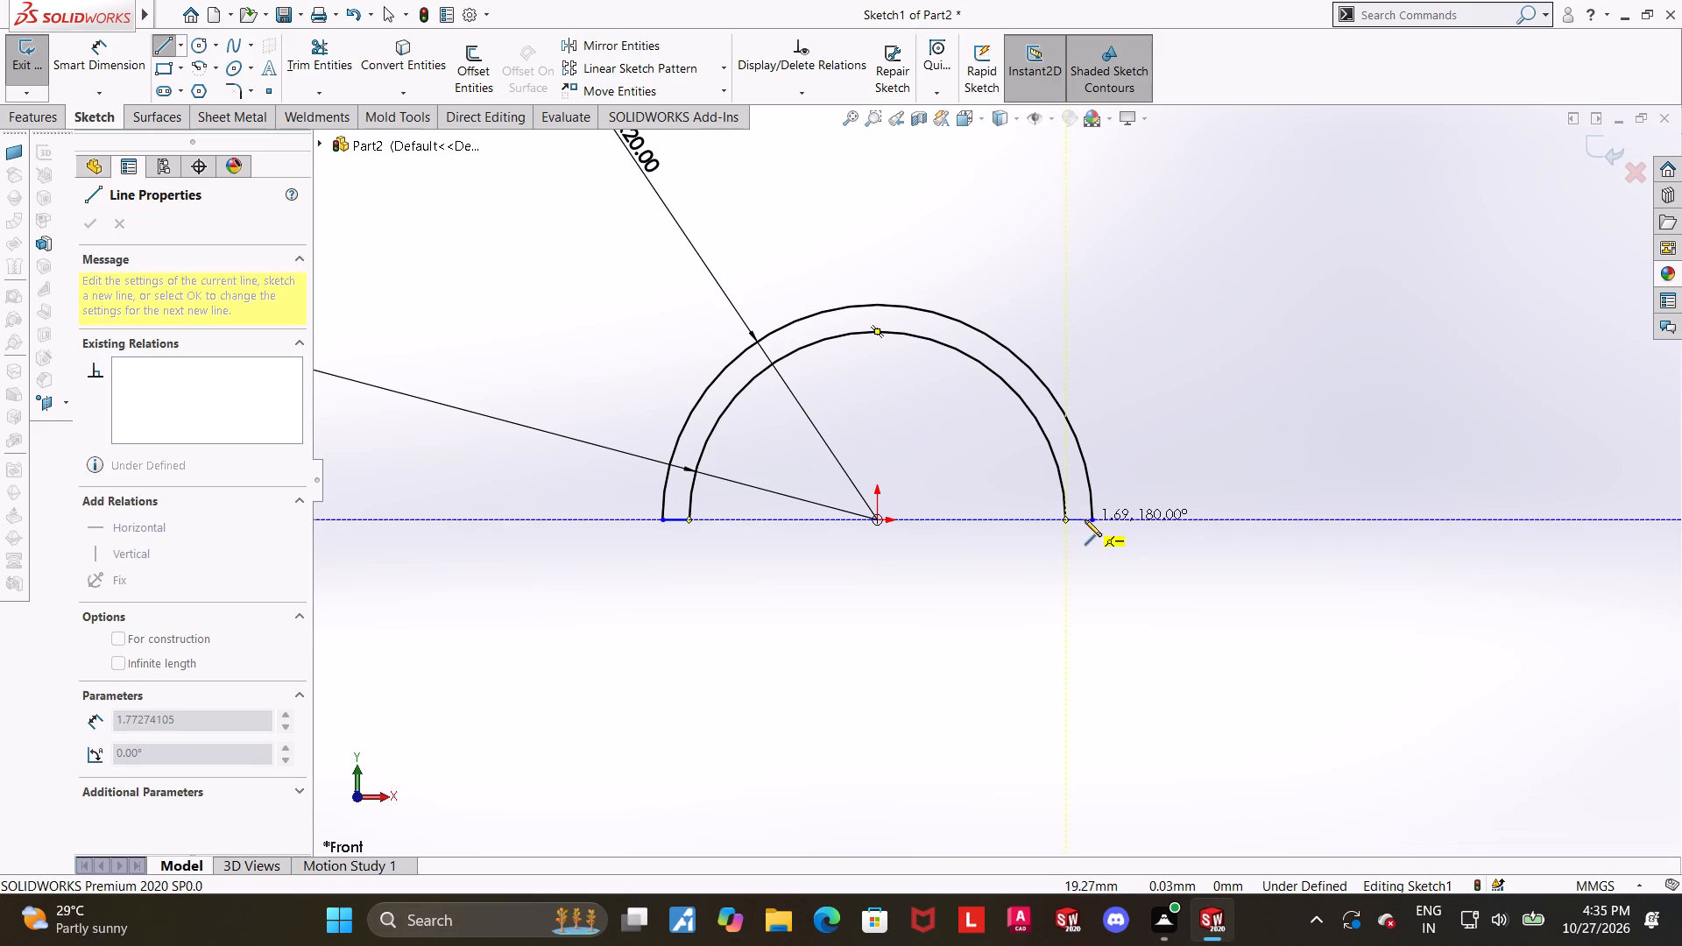
pyautogui.click(1092, 519)
pyautogui.press('Escape')
pyautogui.press('Escape')
# Add Horizontal relations between the origin and each of the inner arc's two endpoints.
pyautogui.click(1068, 521)
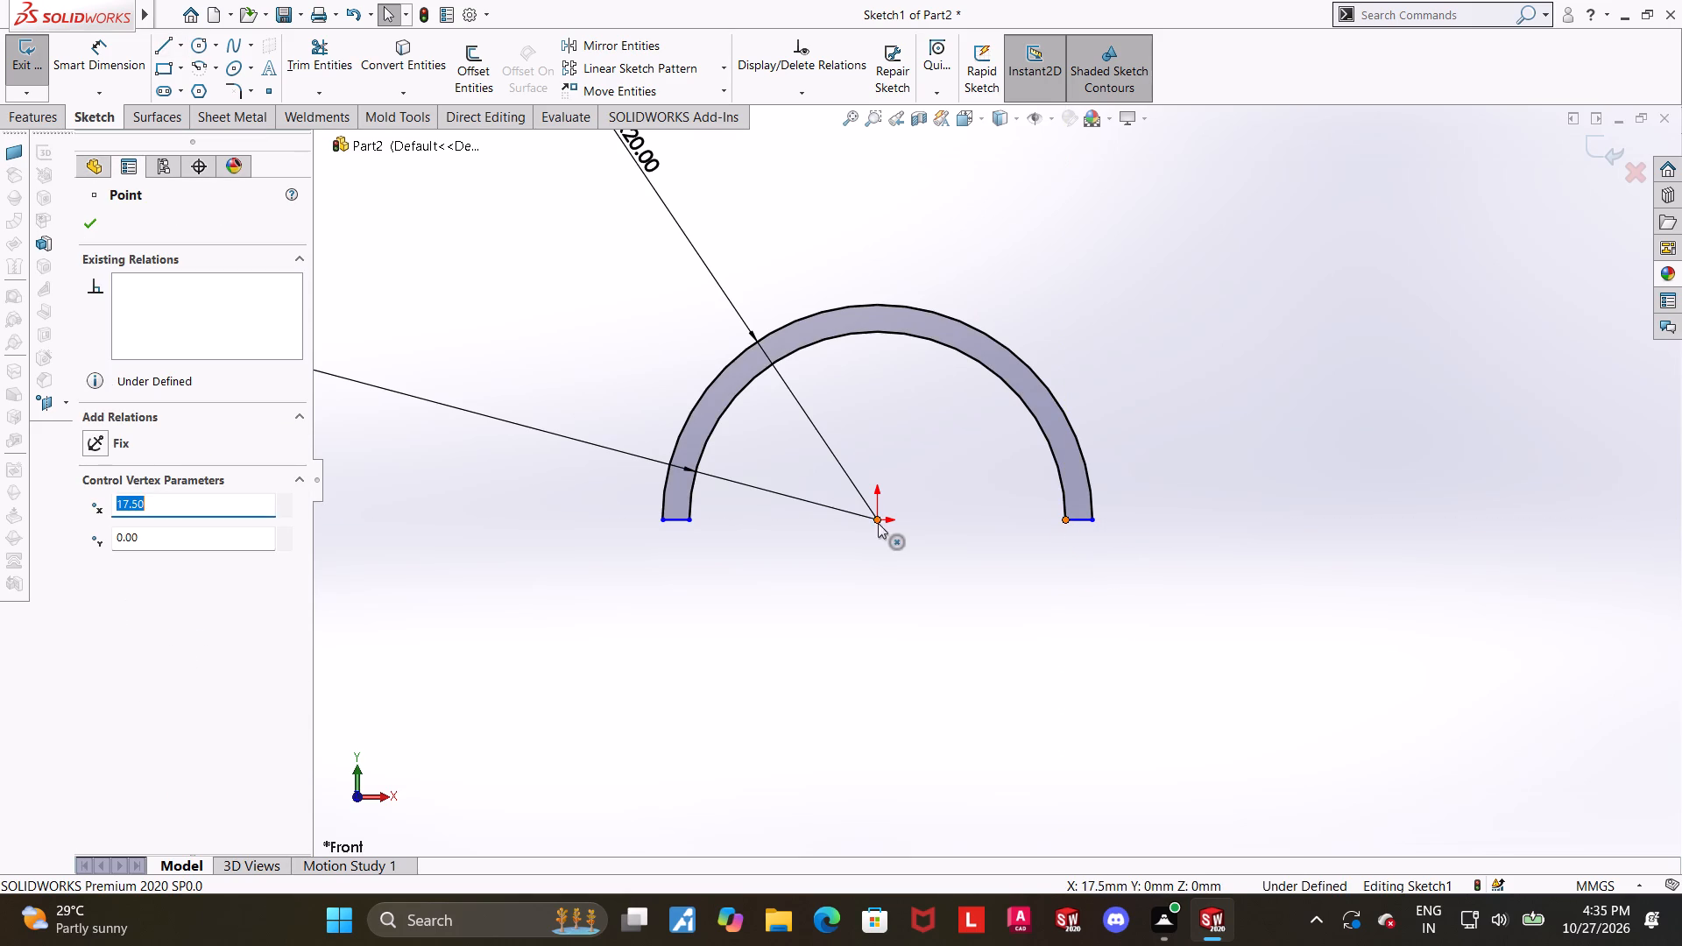
pyautogui.keyDown('ctrl'); pyautogui.click(880, 522); pyautogui.keyUp('ctrl')
pyautogui.click(90, 532)
pyautogui.click(905, 588)
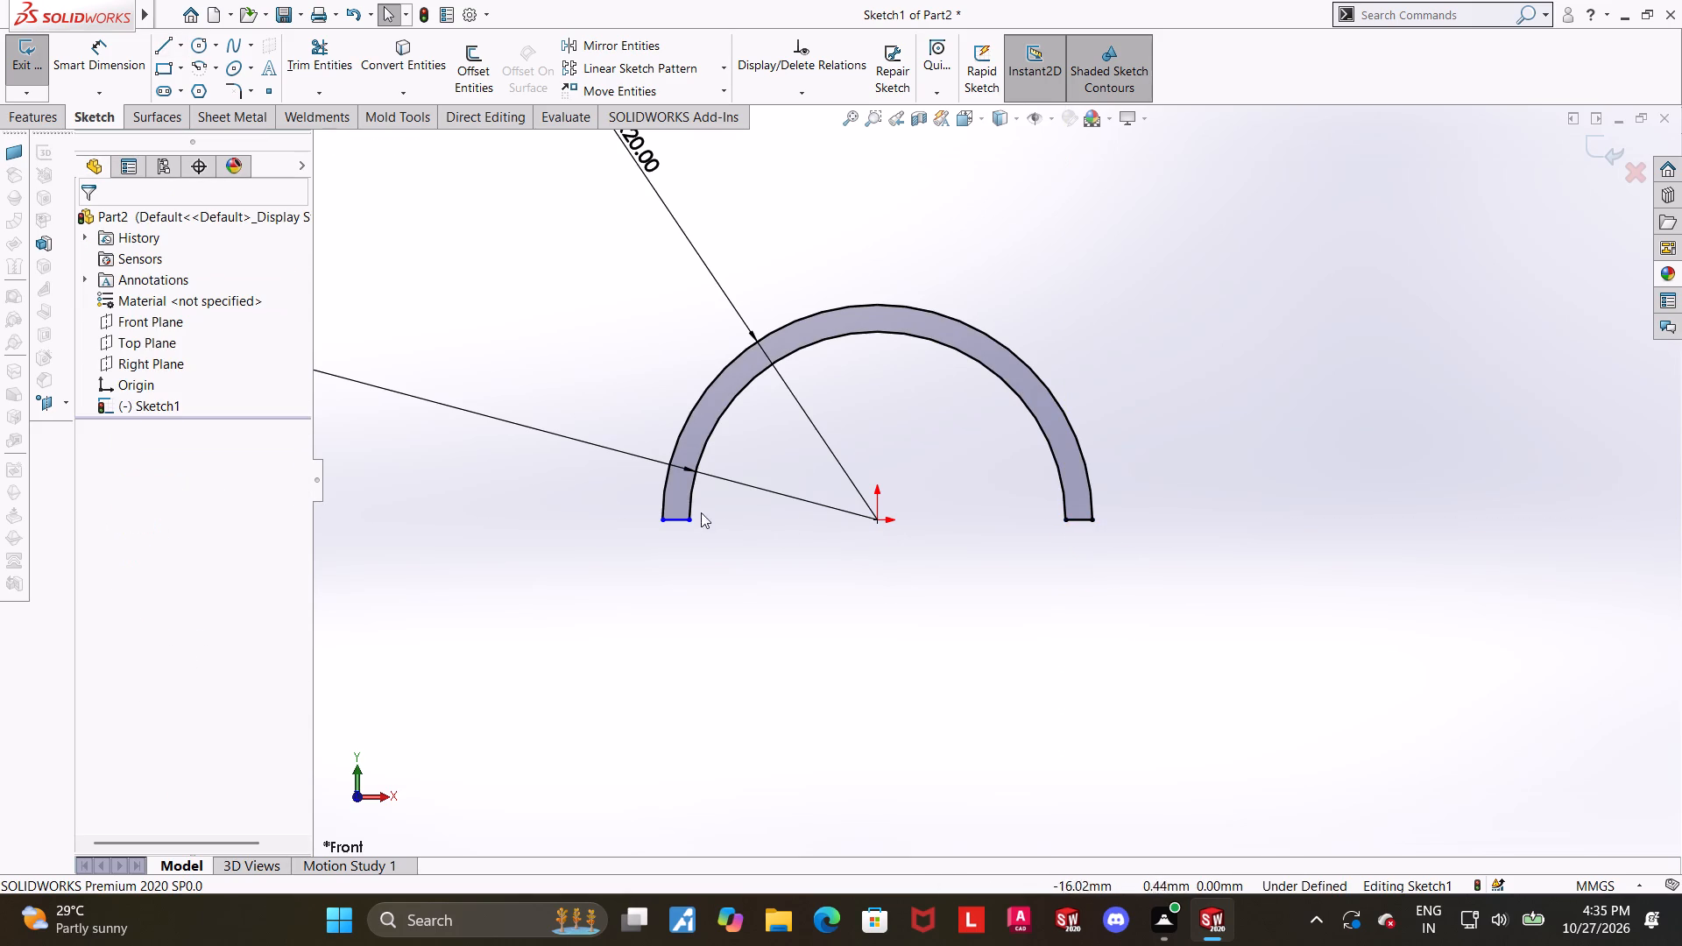
pyautogui.click(688, 524)
pyautogui.keyDown('ctrl'); pyautogui.click(873, 524); pyautogui.keyUp('ctrl')
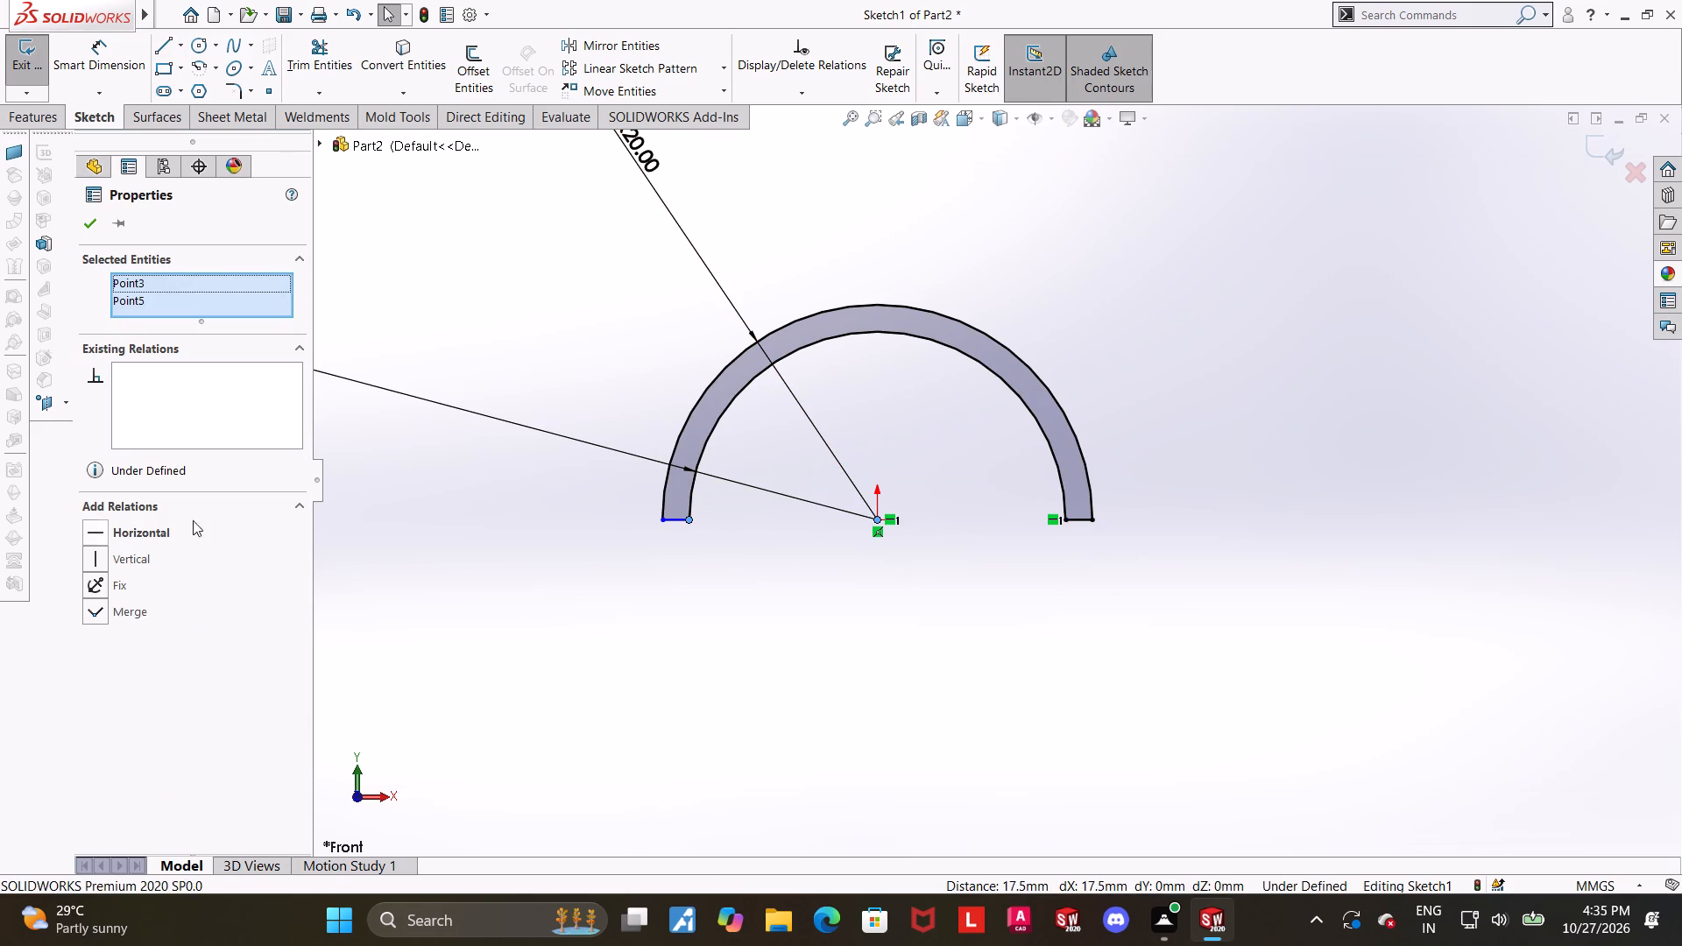
pyautogui.click(103, 534)
pyautogui.click(848, 606)
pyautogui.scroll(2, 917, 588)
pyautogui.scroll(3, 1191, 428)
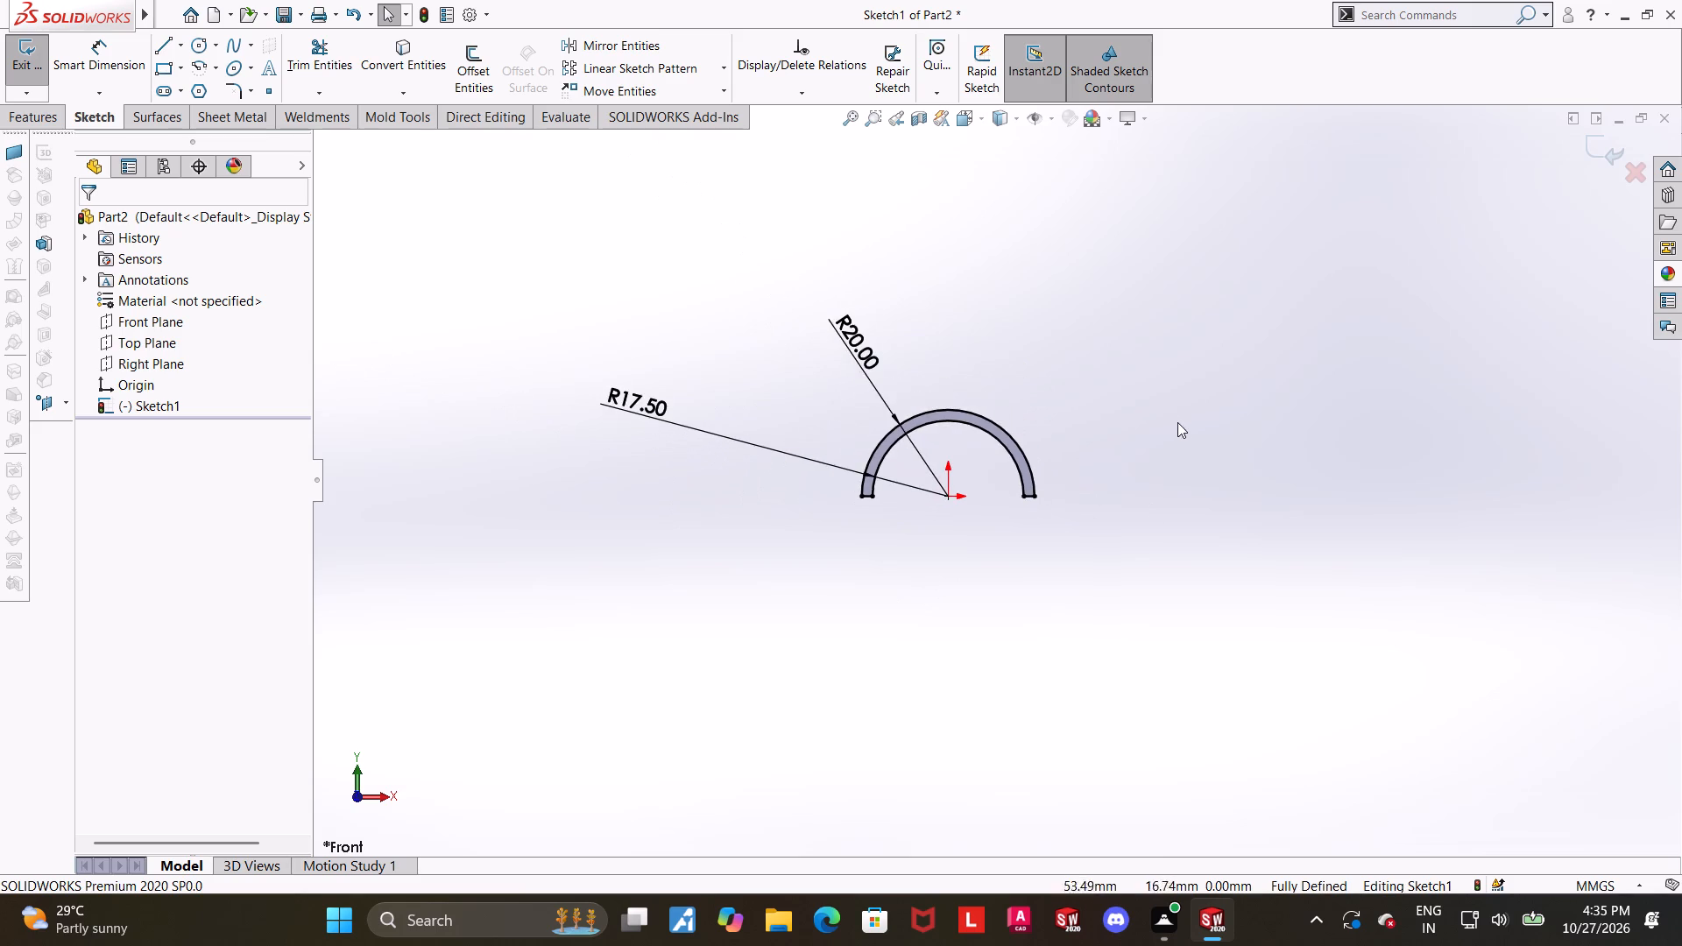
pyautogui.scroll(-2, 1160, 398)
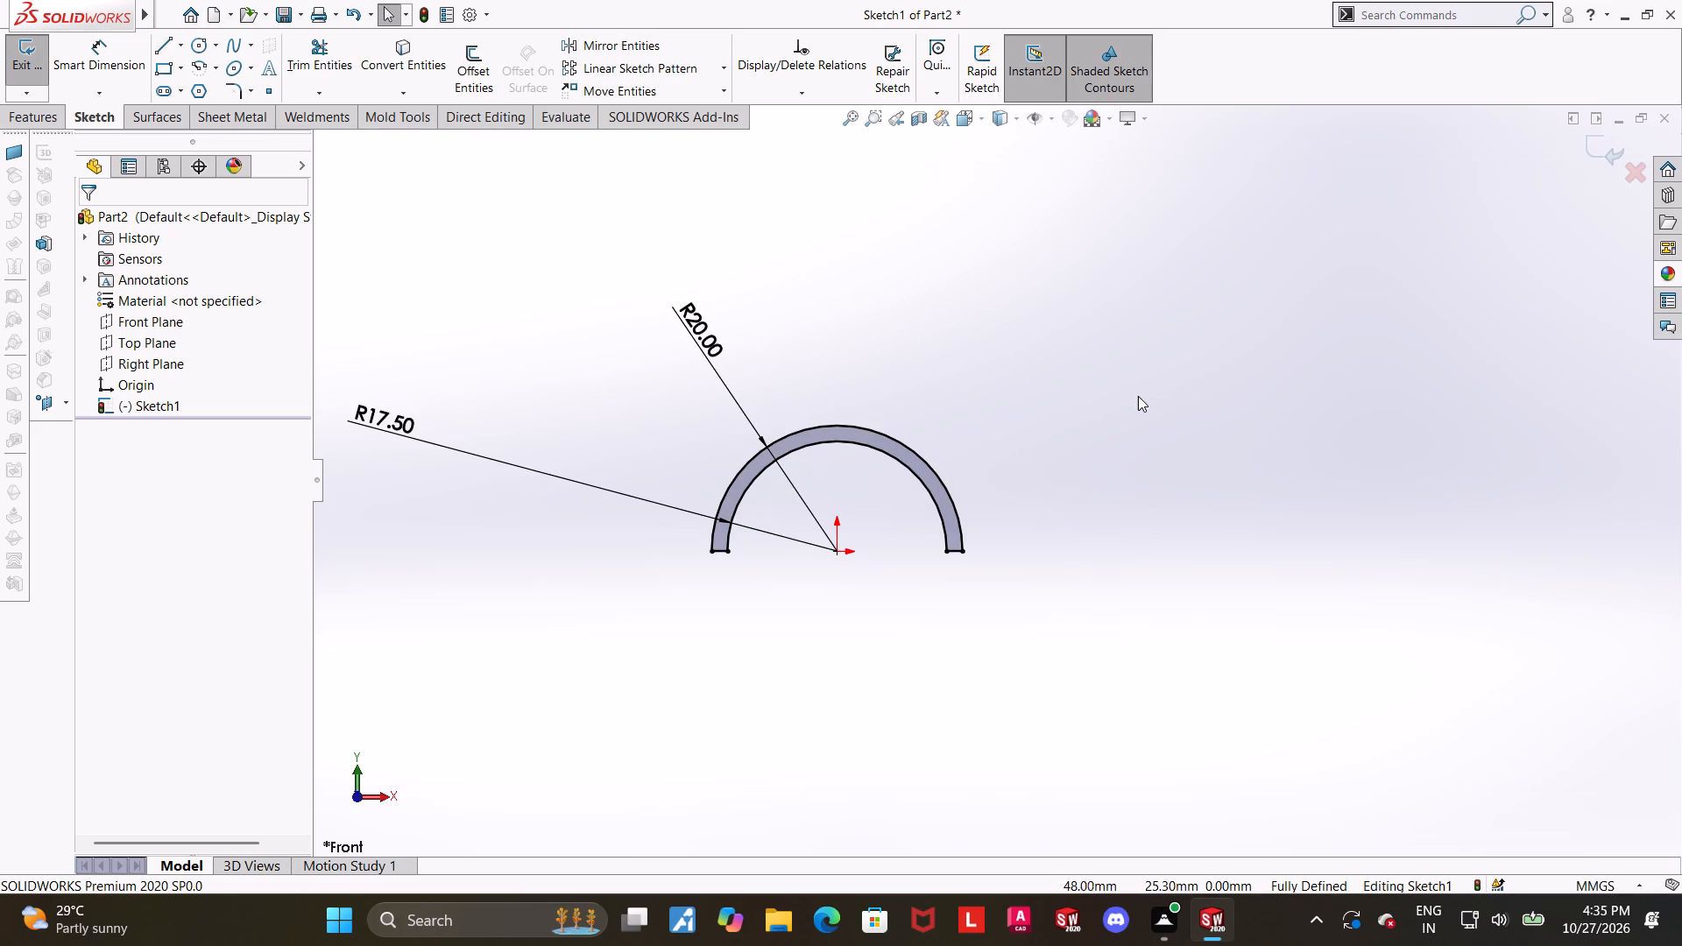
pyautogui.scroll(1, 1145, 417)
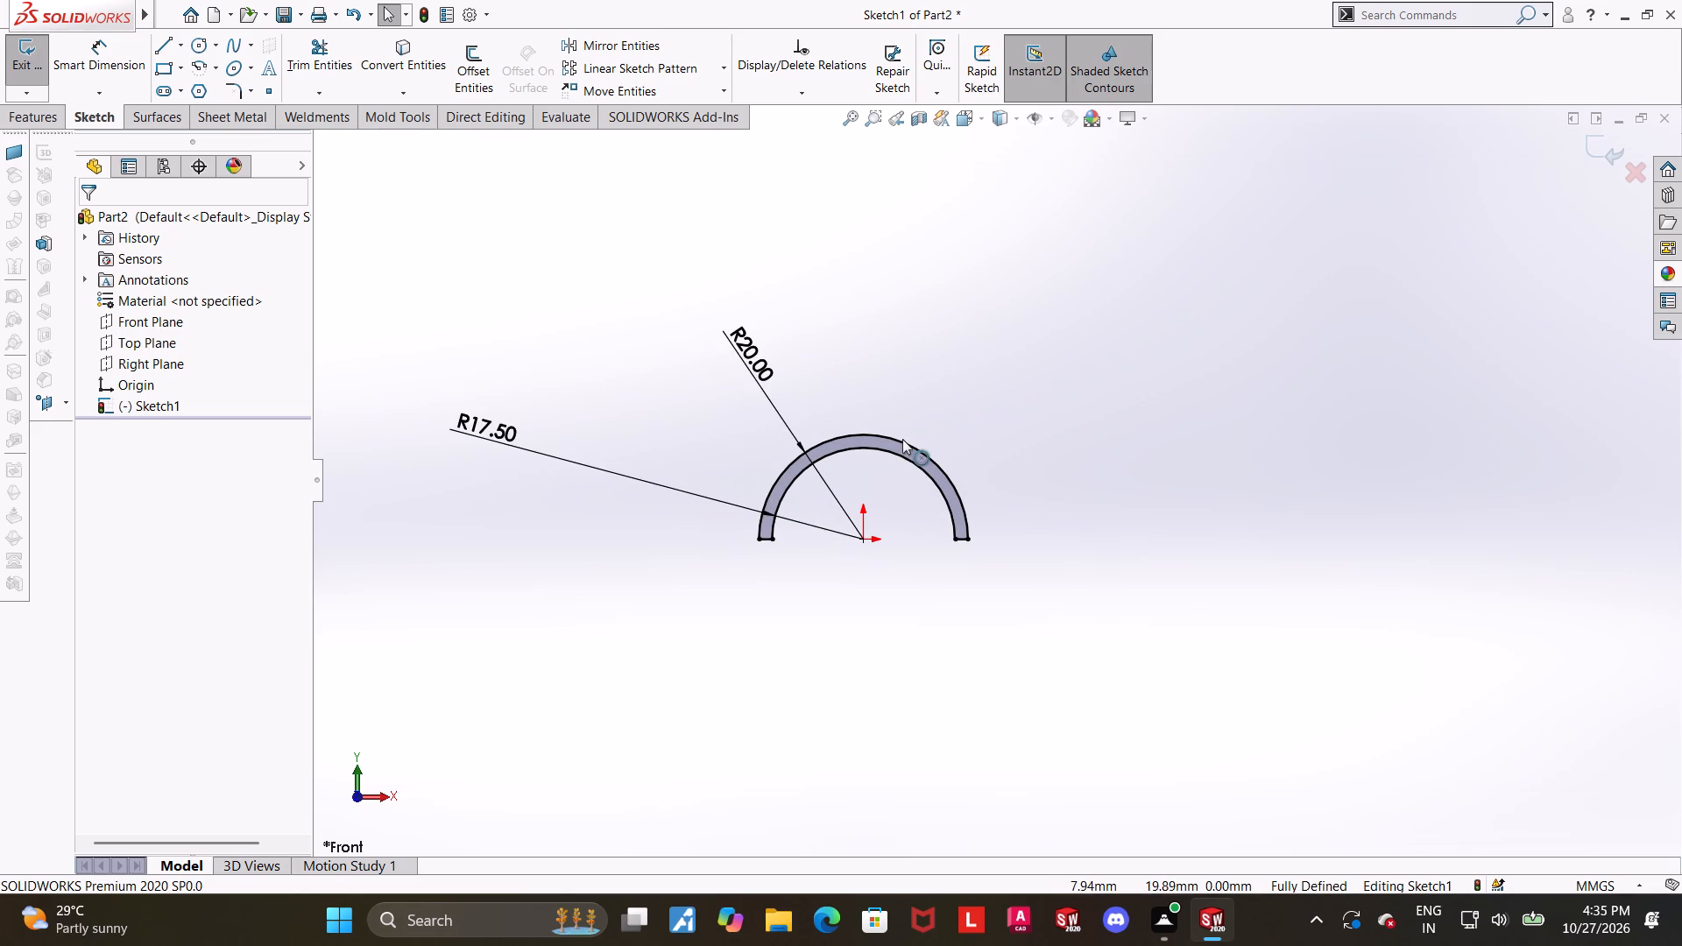
# Exit the half-ring sketch and extrude it Mid Plane to a total depth of 65 mm.
pyautogui.scroll(-1, 902, 439)
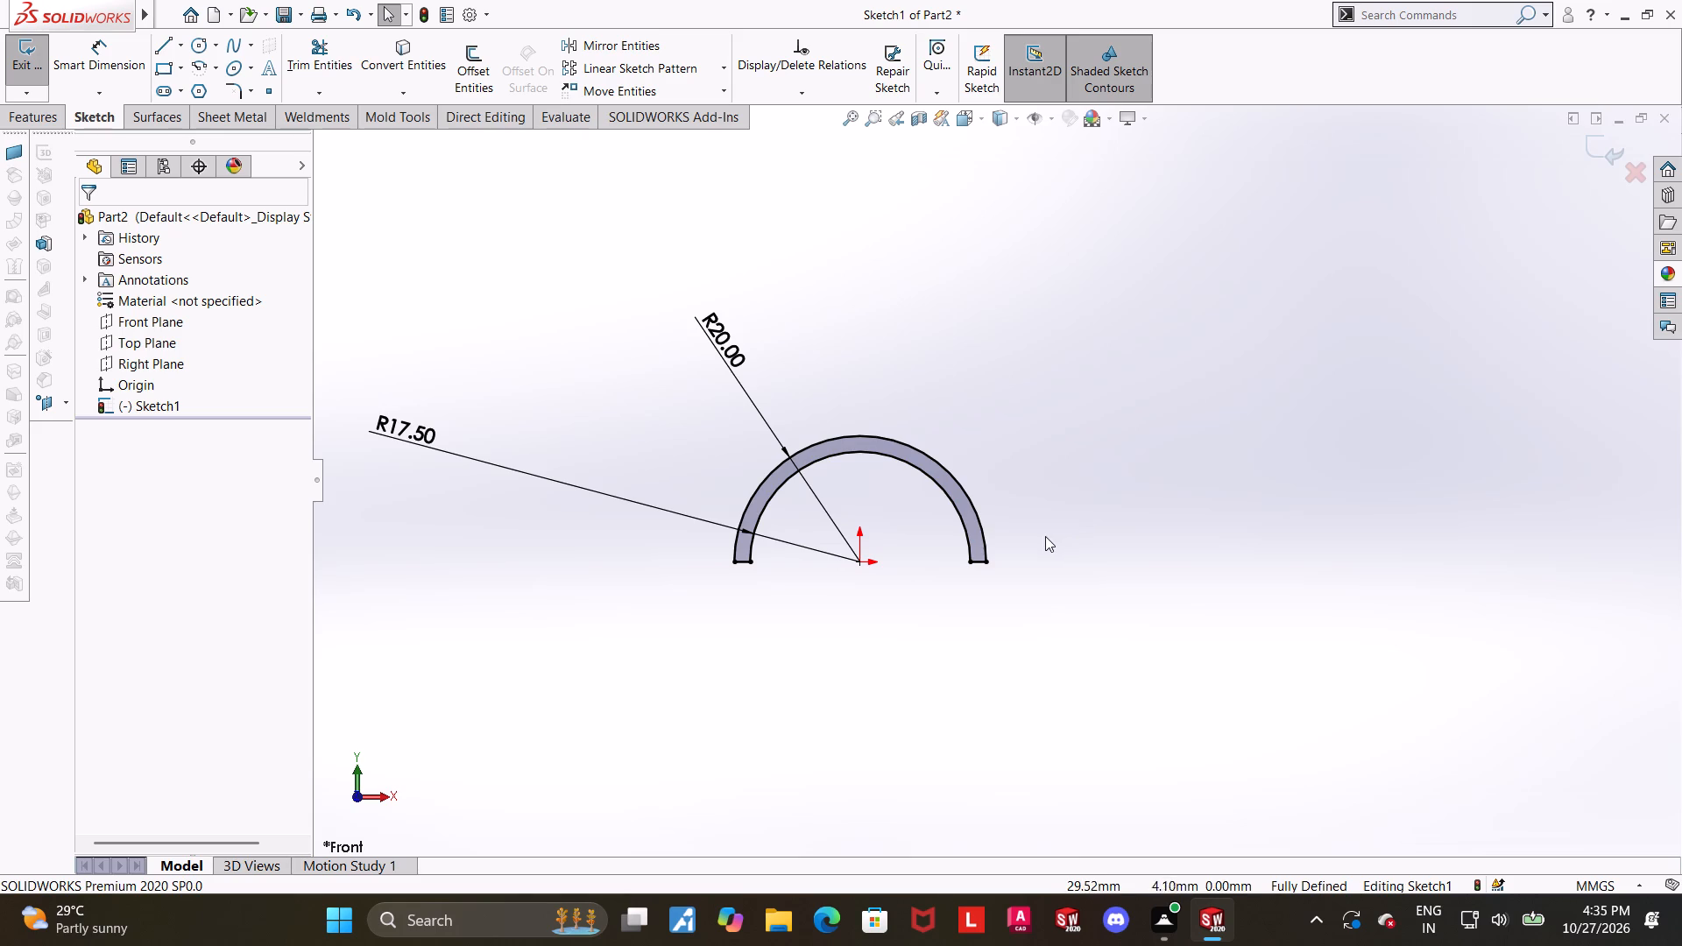
pyautogui.click(1599, 145)
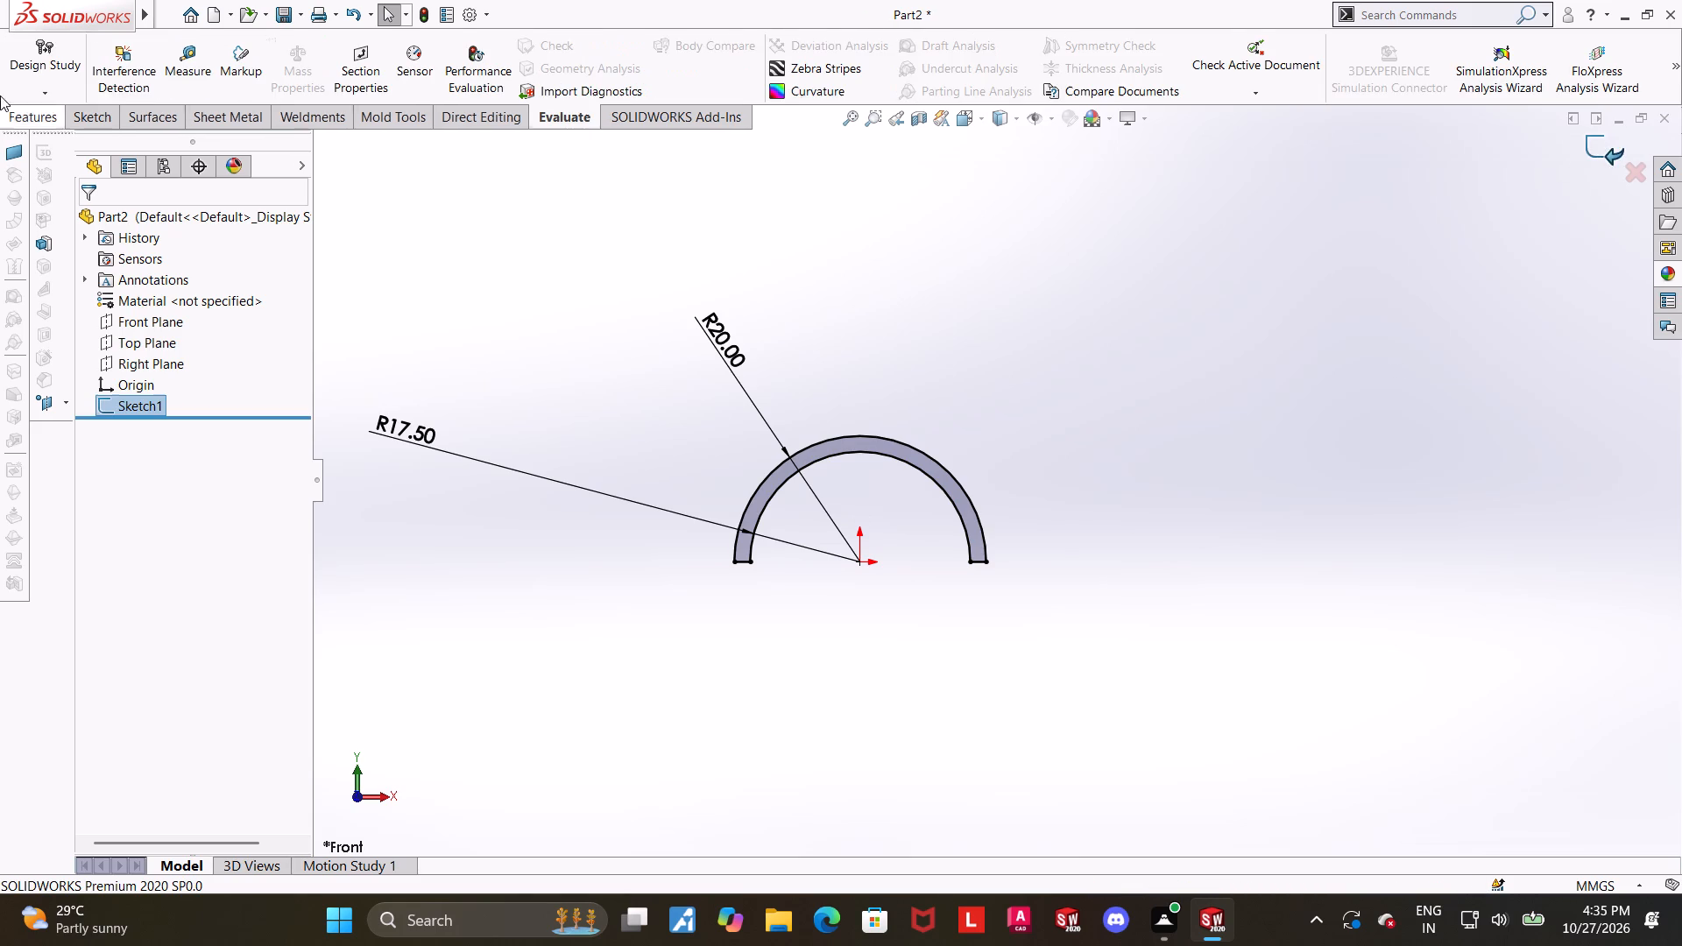
pyautogui.click(34, 110)
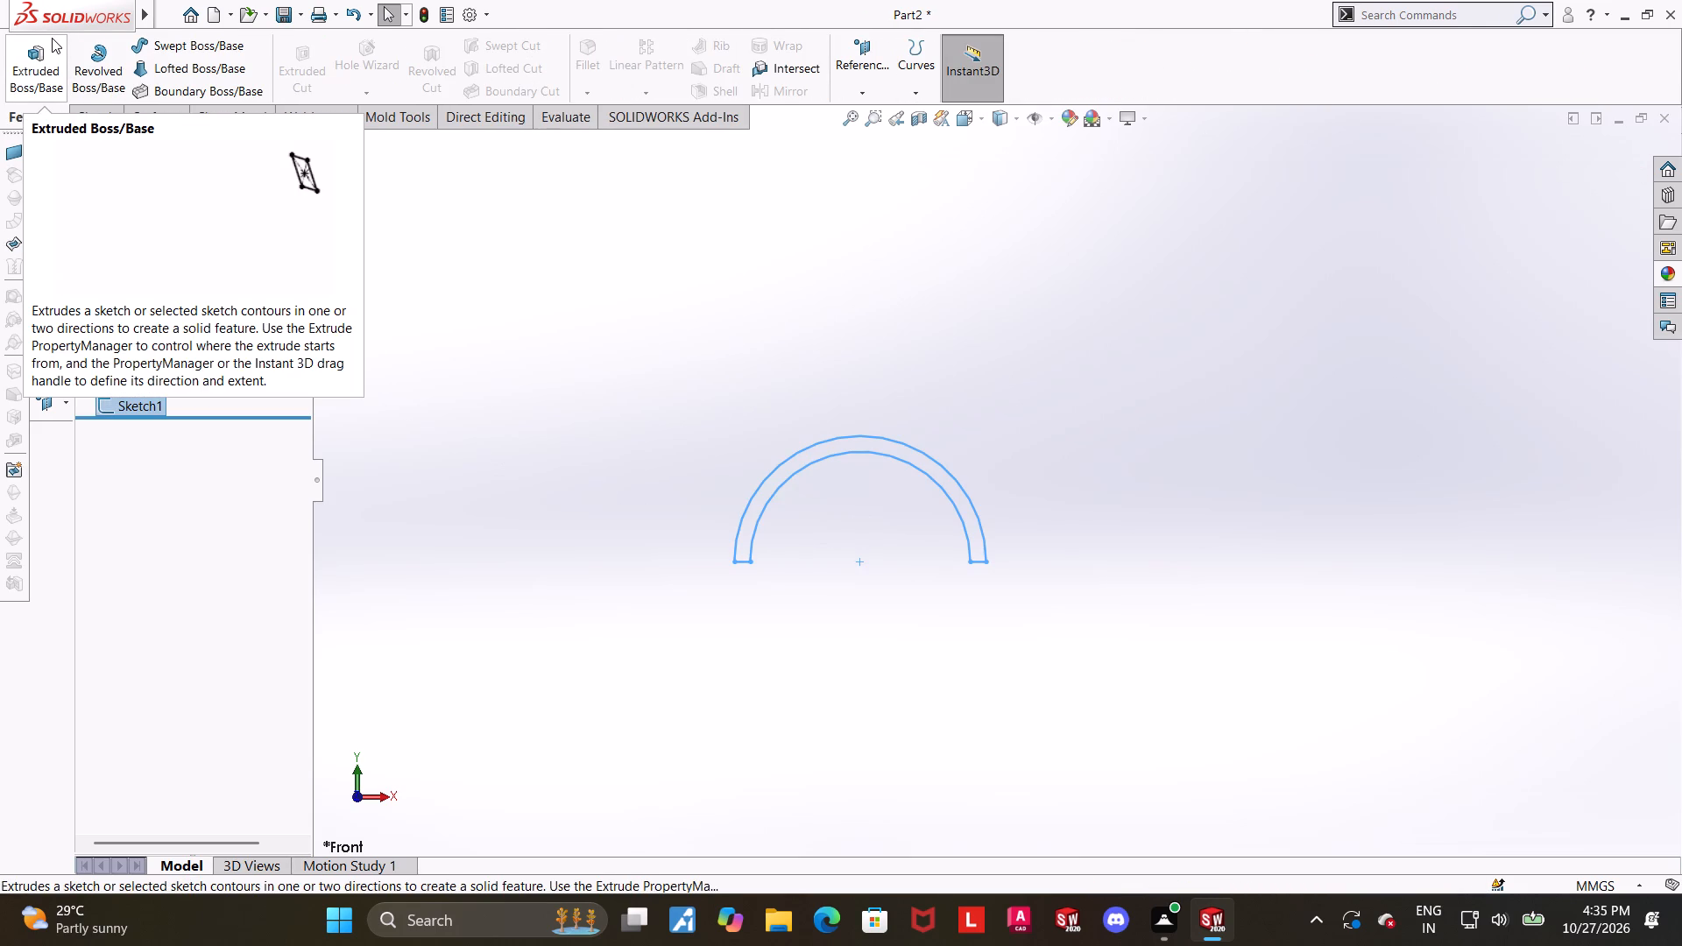
pyautogui.click(52, 38)
pyautogui.moveTo(618, 578); pyautogui.dragTo(647, 614, button='middle')
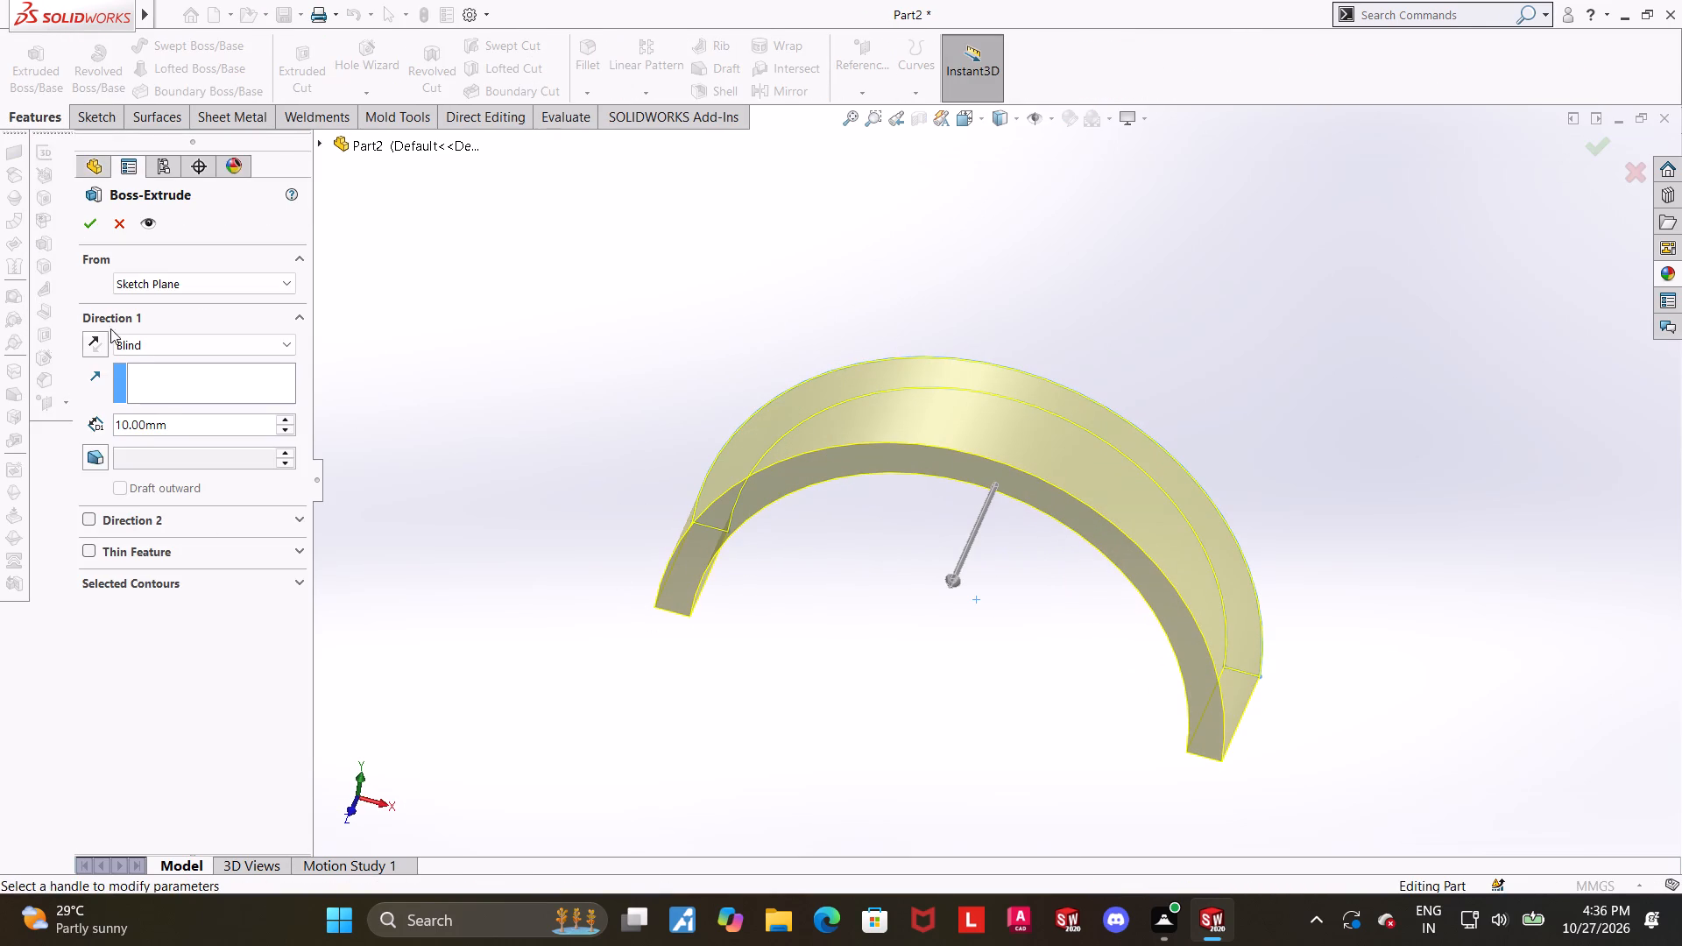
pyautogui.click(131, 332)
pyautogui.click(136, 342)
pyautogui.click(151, 438)
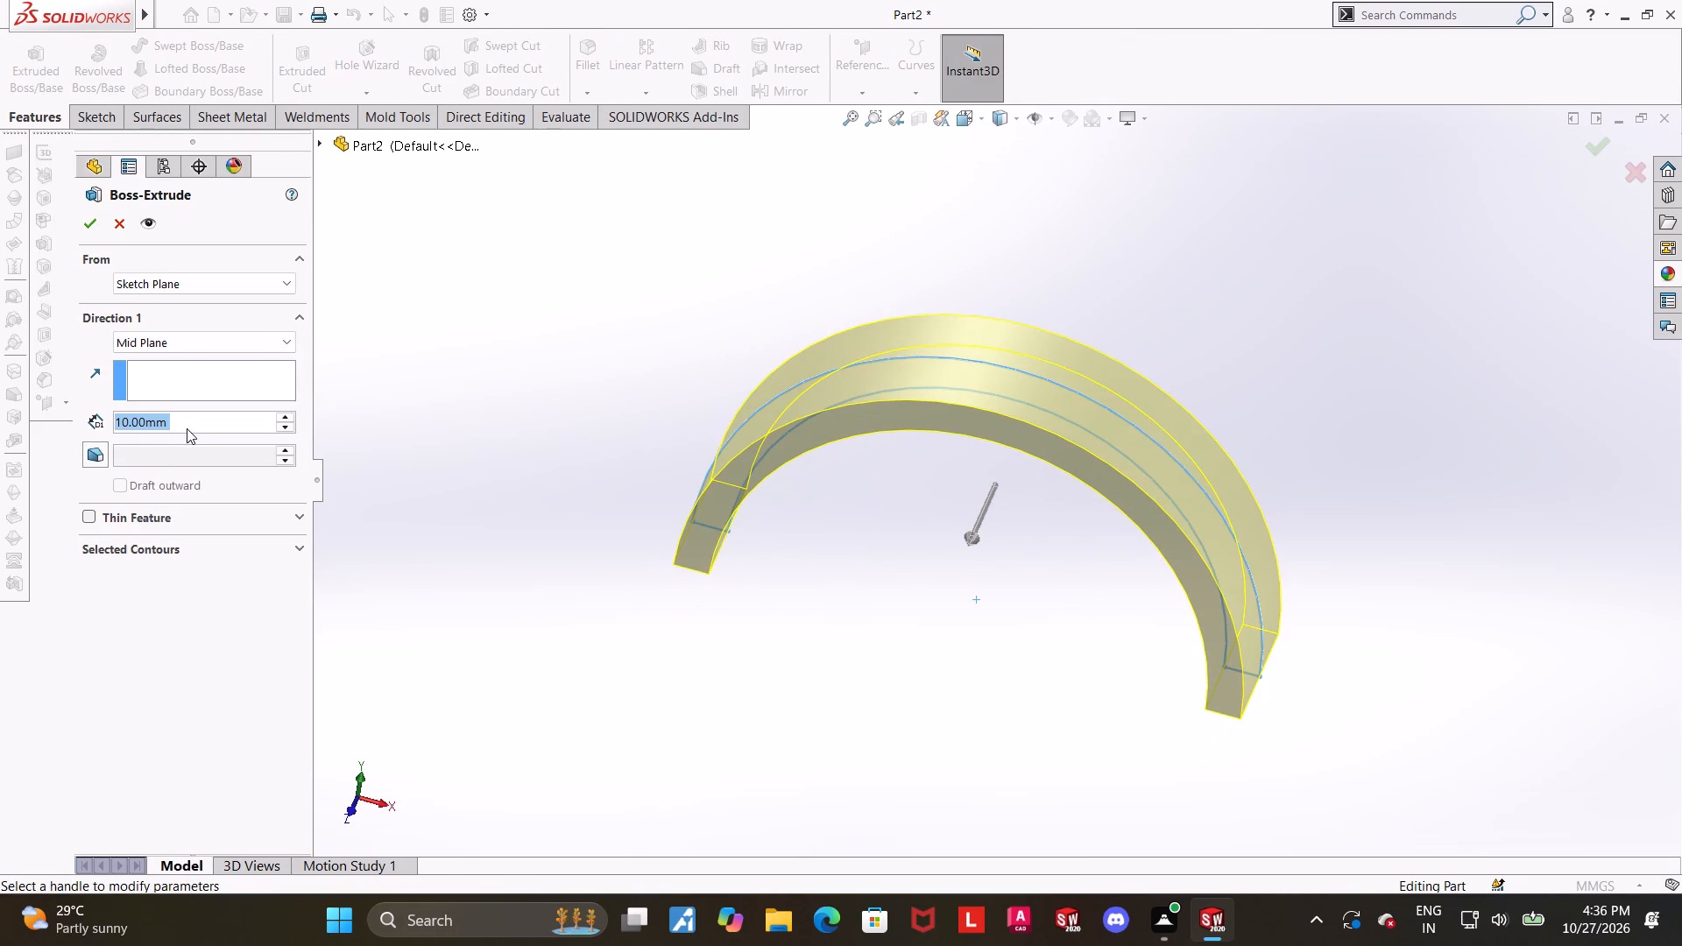
pyautogui.write('65')
pyautogui.press('Return')
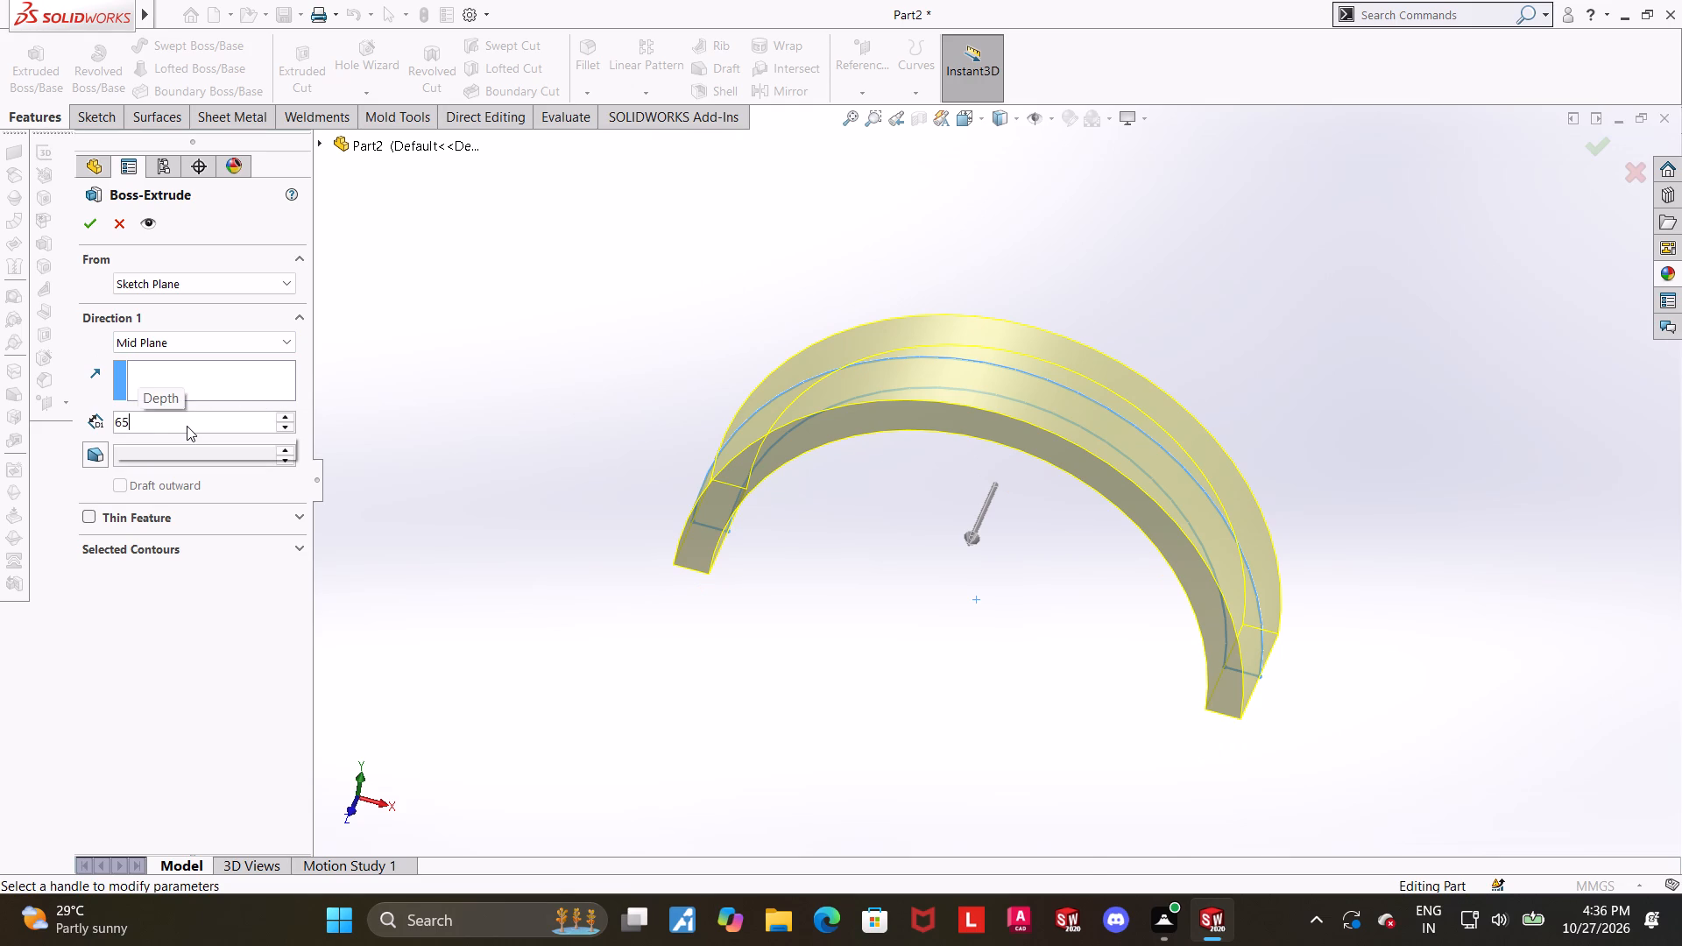
pyautogui.click(76, 229)
pyautogui.click(81, 229)
pyautogui.click(670, 426)
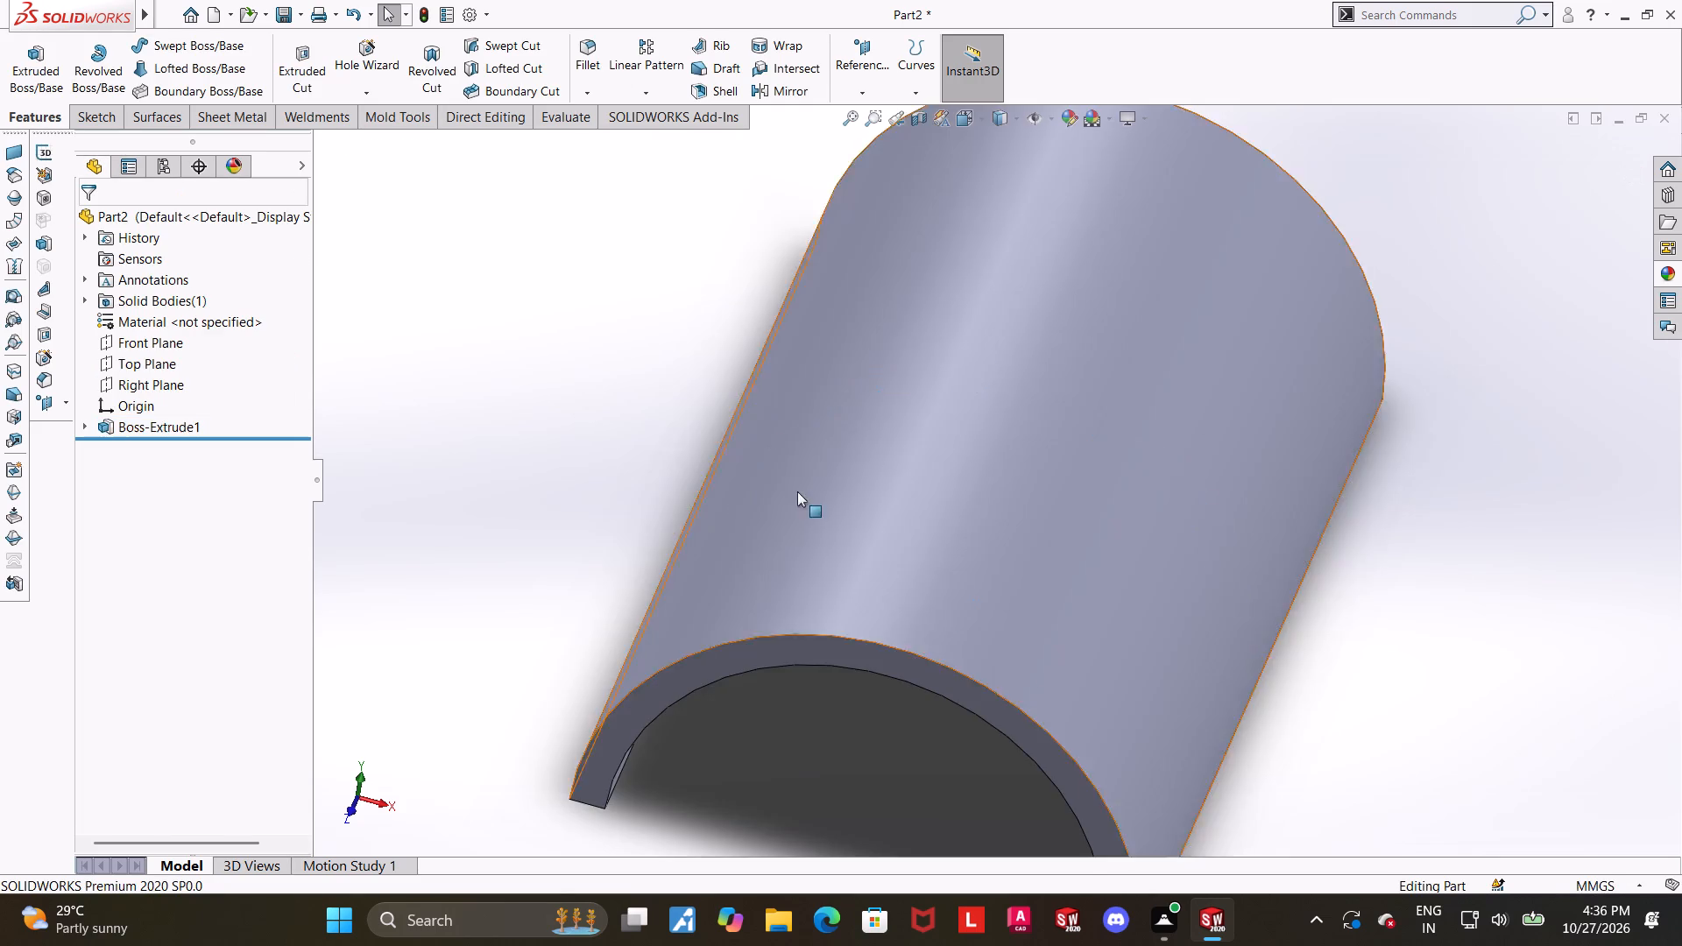
# Examine the extruded half-cylinder shell from several angles.
pyautogui.scroll(4, 869, 504)
pyautogui.moveTo(1275, 612); pyautogui.dragTo(1287, 530, button='middle')
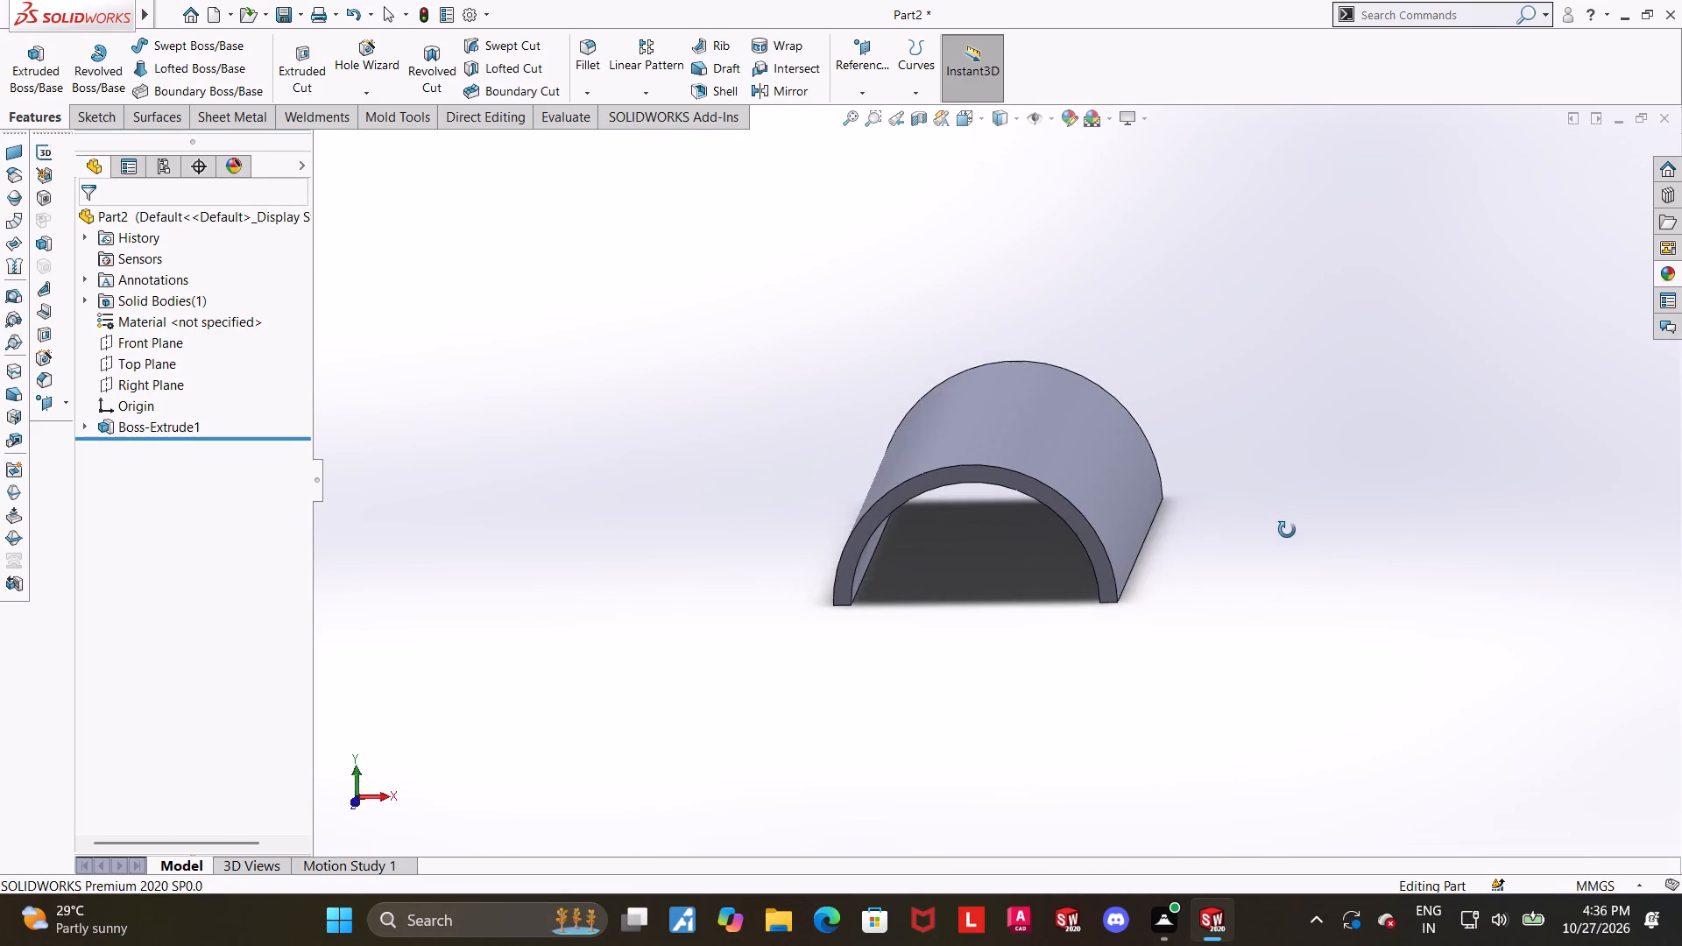
pyautogui.moveTo(1287, 530); pyautogui.dragTo(1285, 586, button='middle')
pyautogui.scroll(4, 1292, 585)
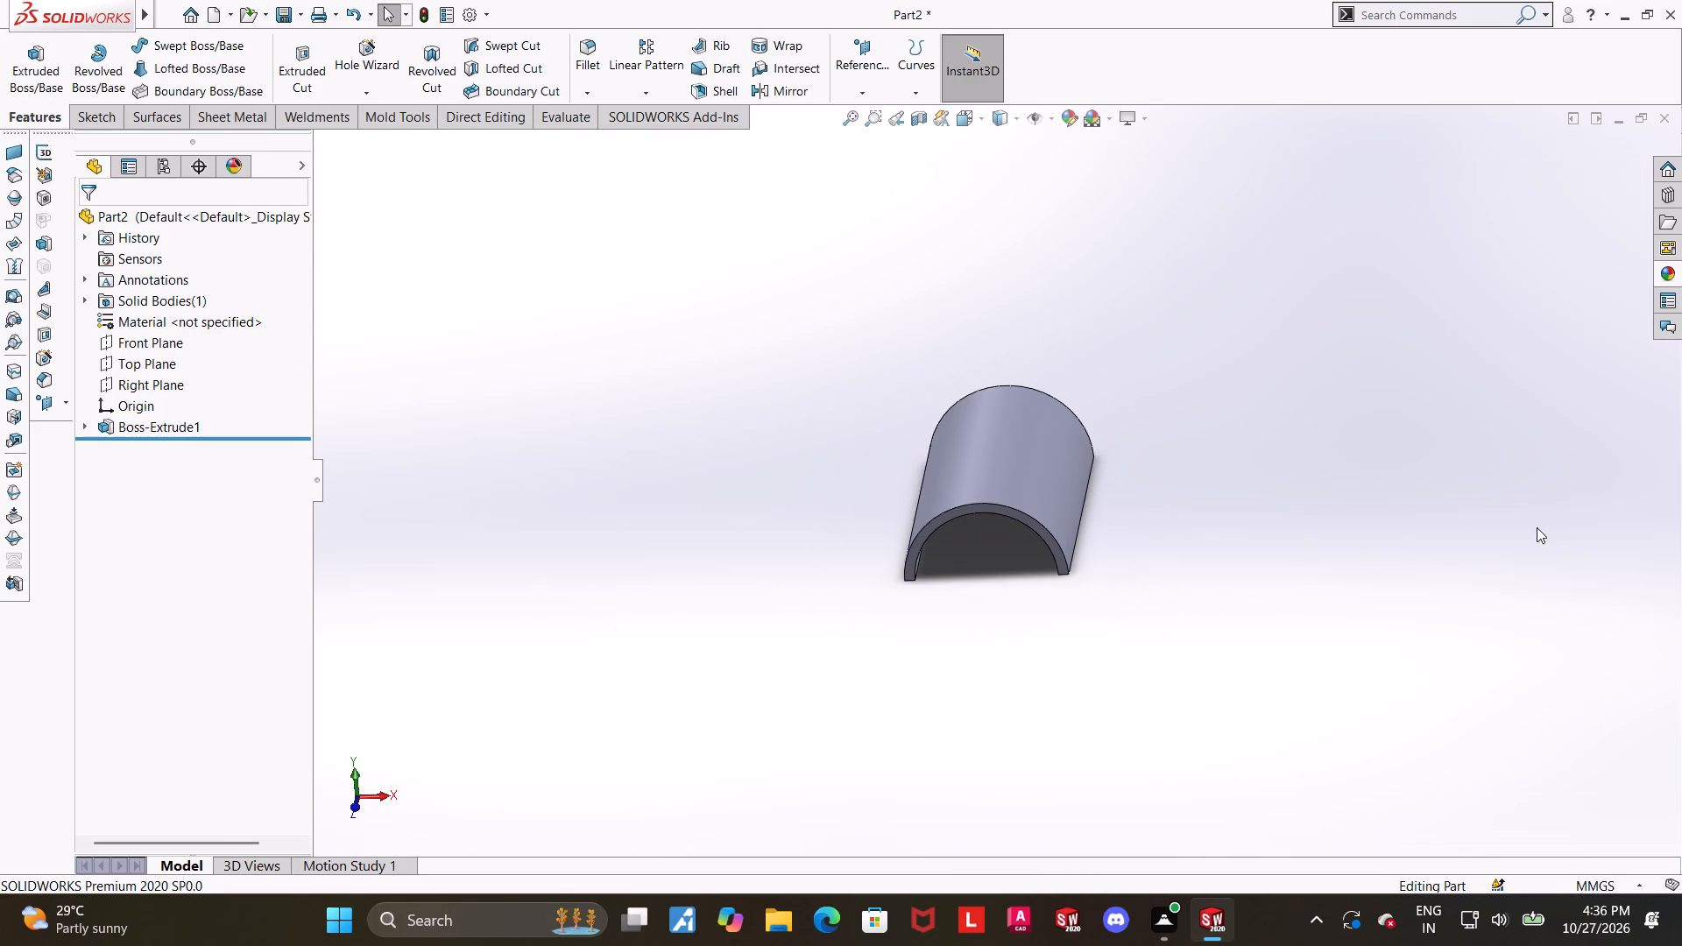
pyautogui.scroll(-2, 1530, 528)
pyautogui.scroll(1, 1483, 528)
pyautogui.moveTo(930, 451); pyautogui.dragTo(954, 474, button='middle')
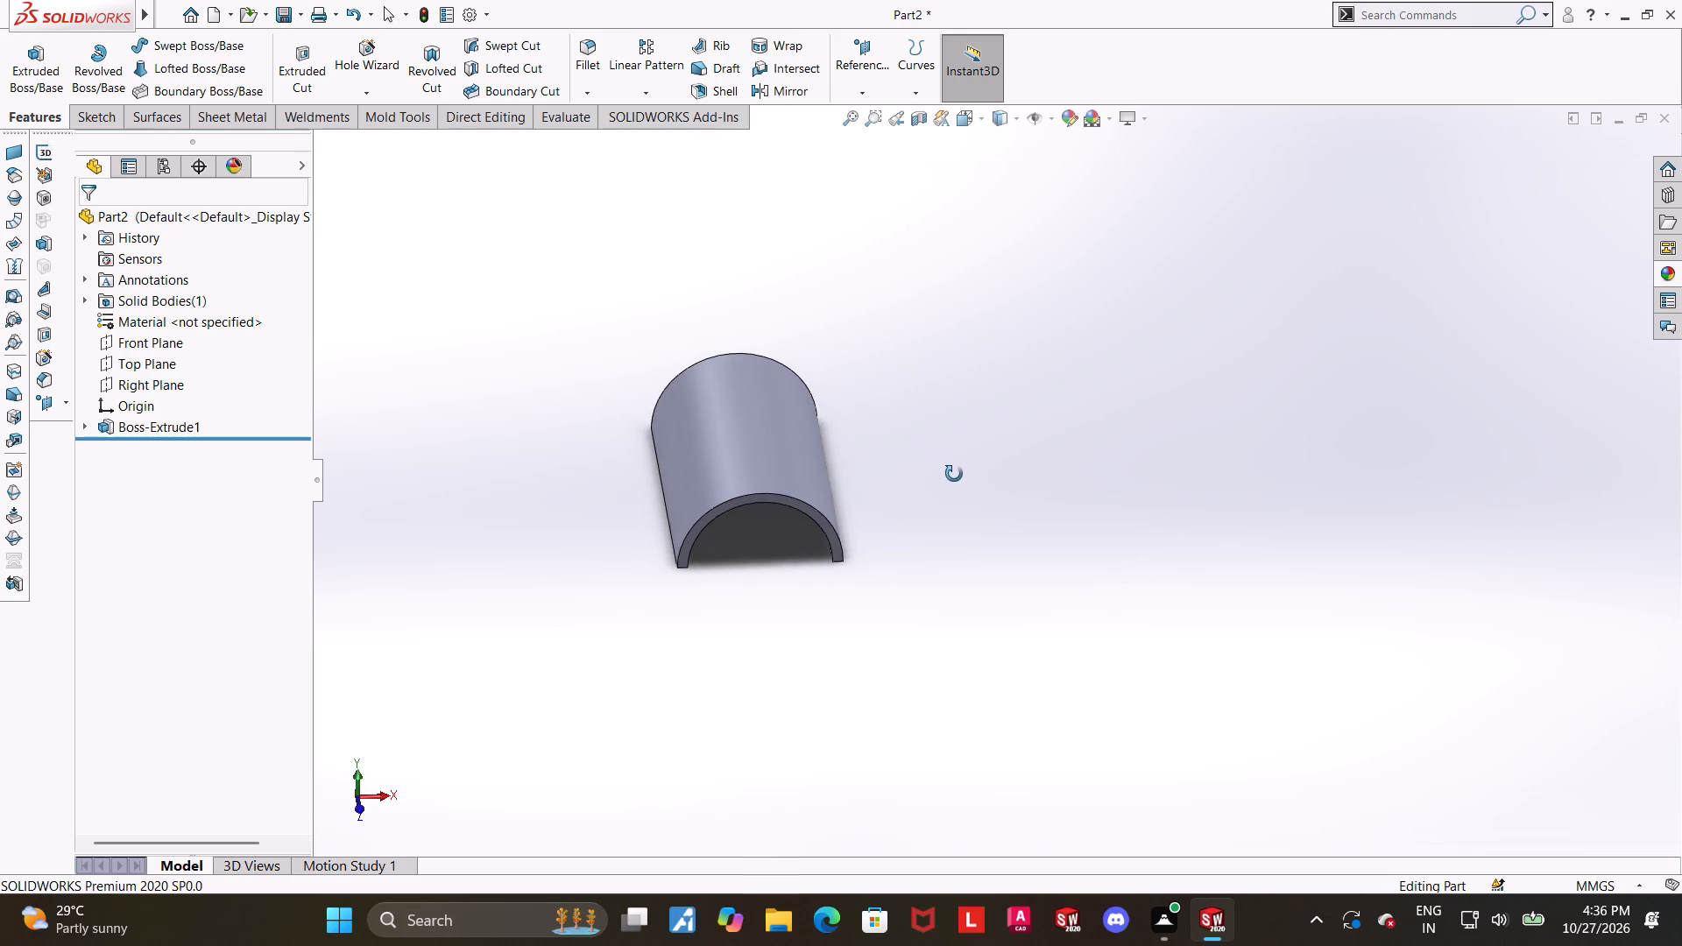
pyautogui.moveTo(954, 474); pyautogui.dragTo(934, 476, button='middle')
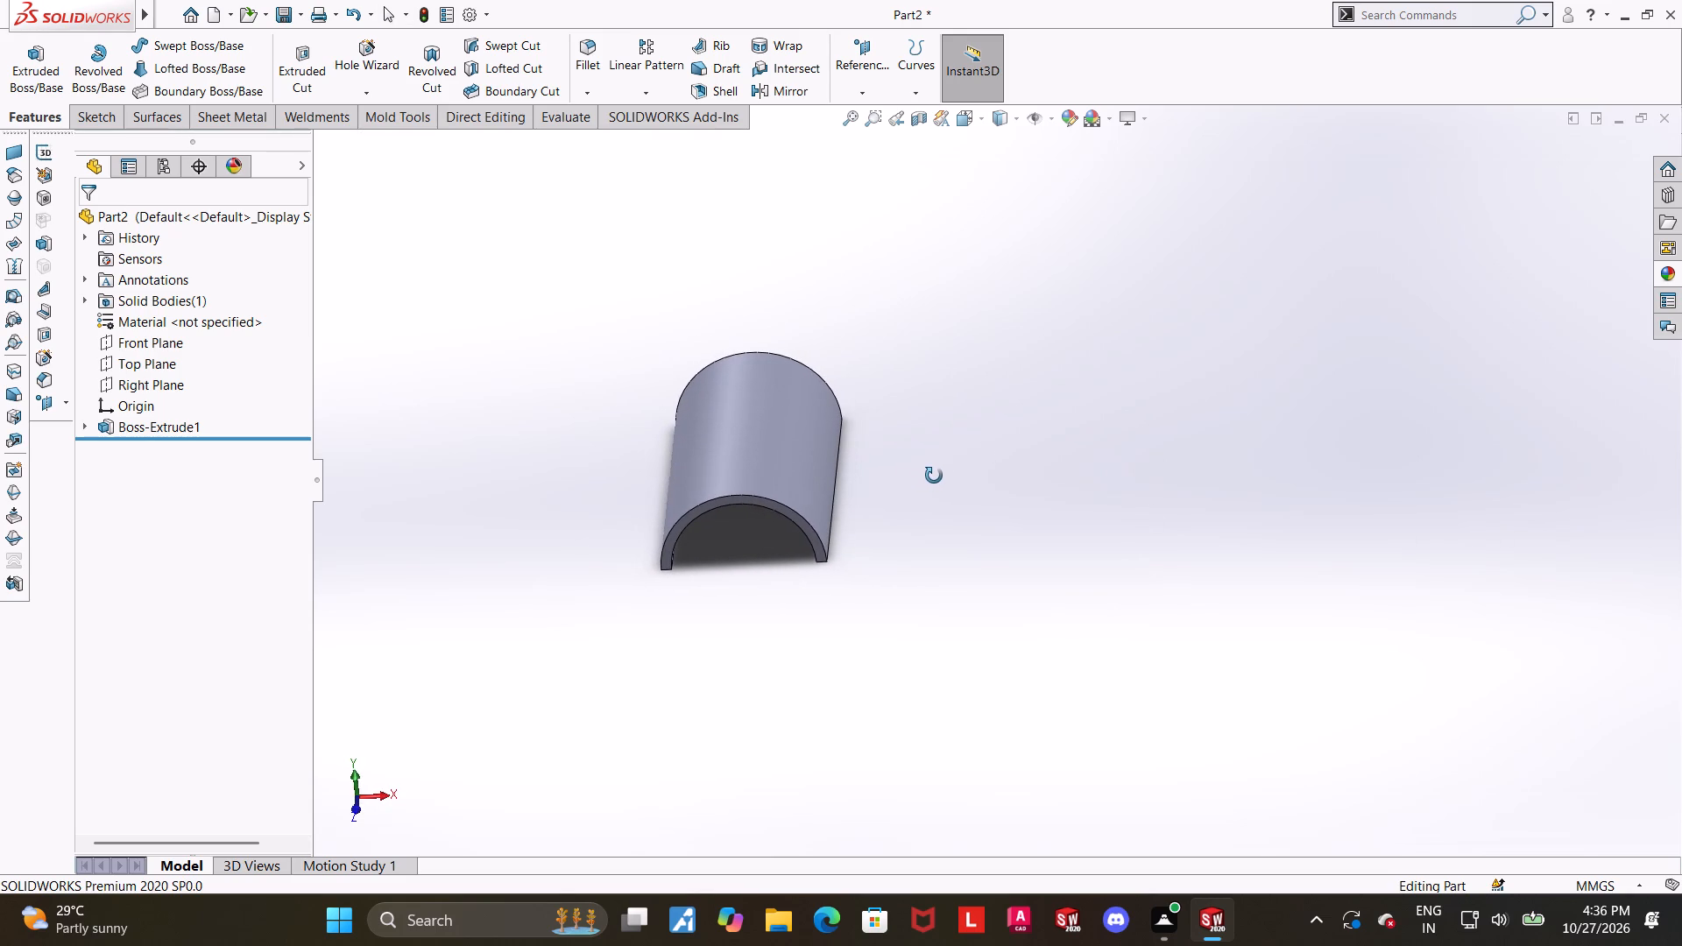
pyautogui.moveTo(934, 476); pyautogui.dragTo(934, 477, button='middle')
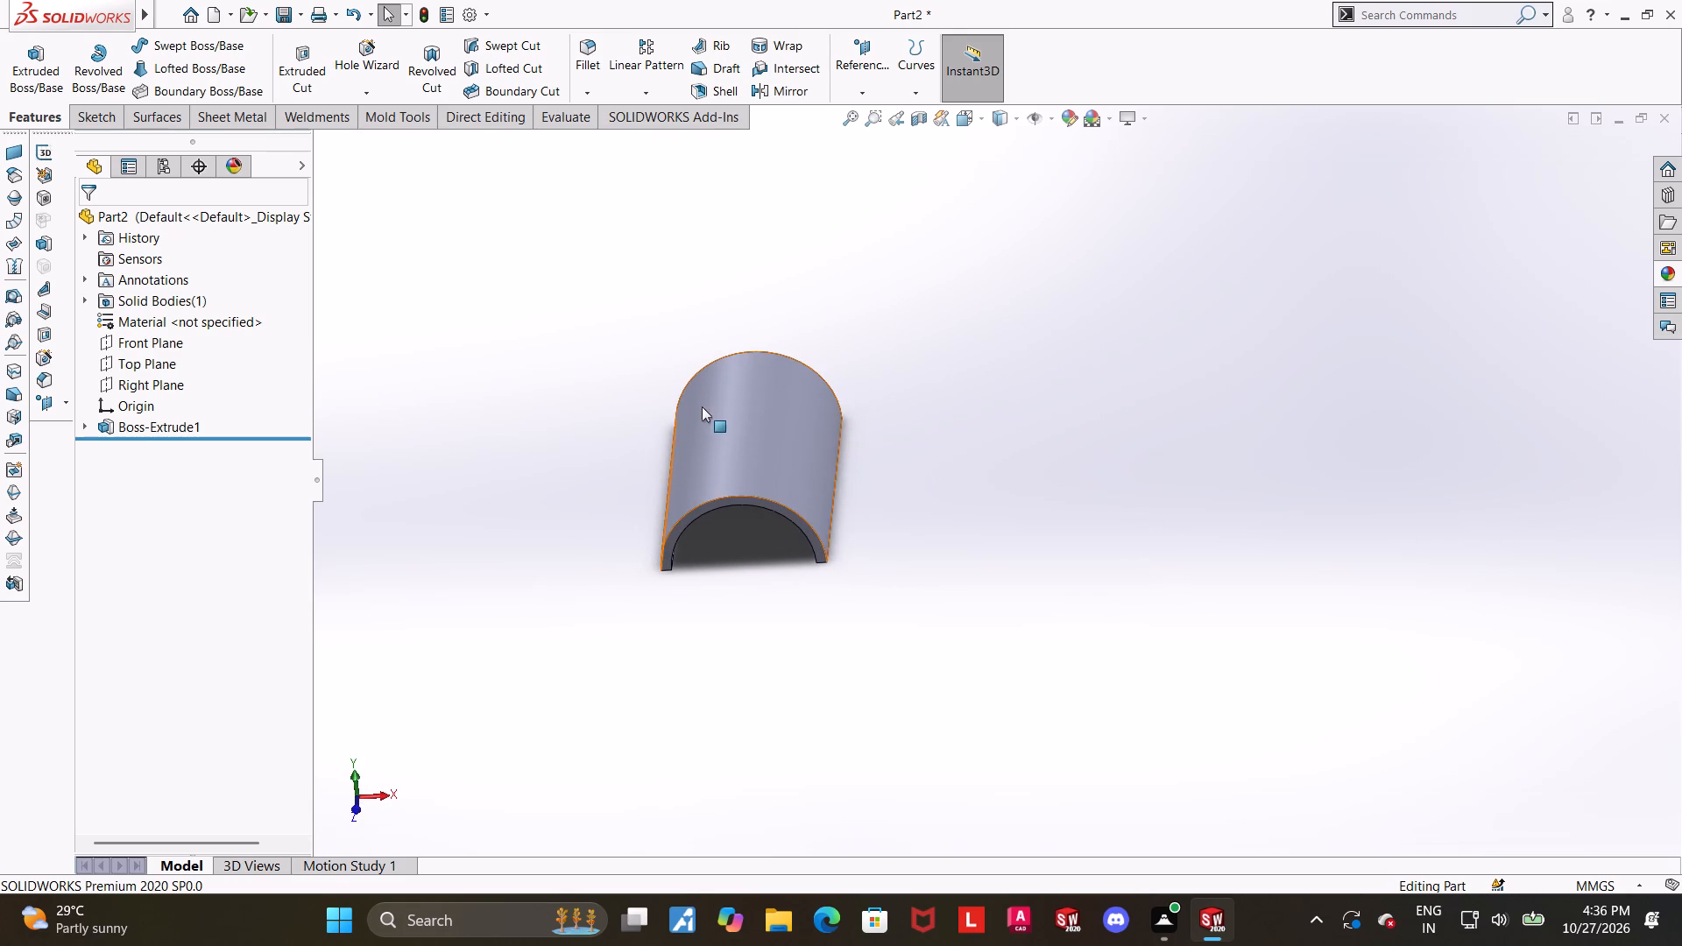
# On the Top Plane, sketch a closed round-ended tab on the shell's negative-X edge, with about 13 mm straight sides and a 5.5 mm radius arc.
pyautogui.click(150, 364)
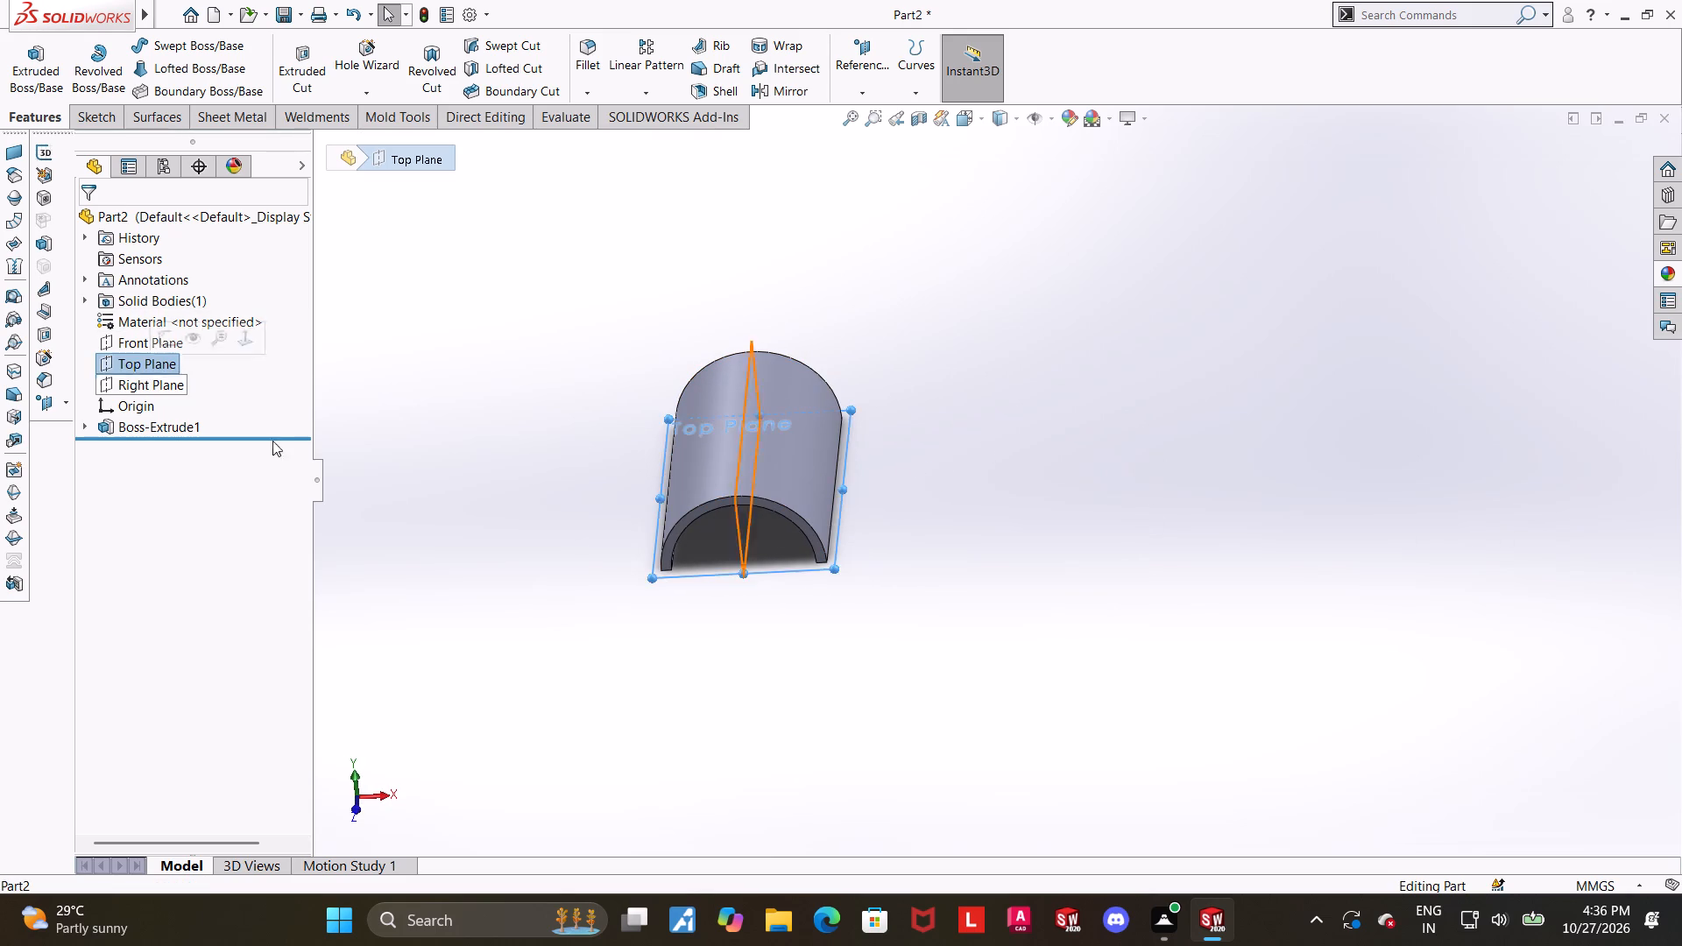
pyautogui.moveTo(565, 505); pyautogui.dragTo(575, 434, button='middle')
pyautogui.click(164, 370)
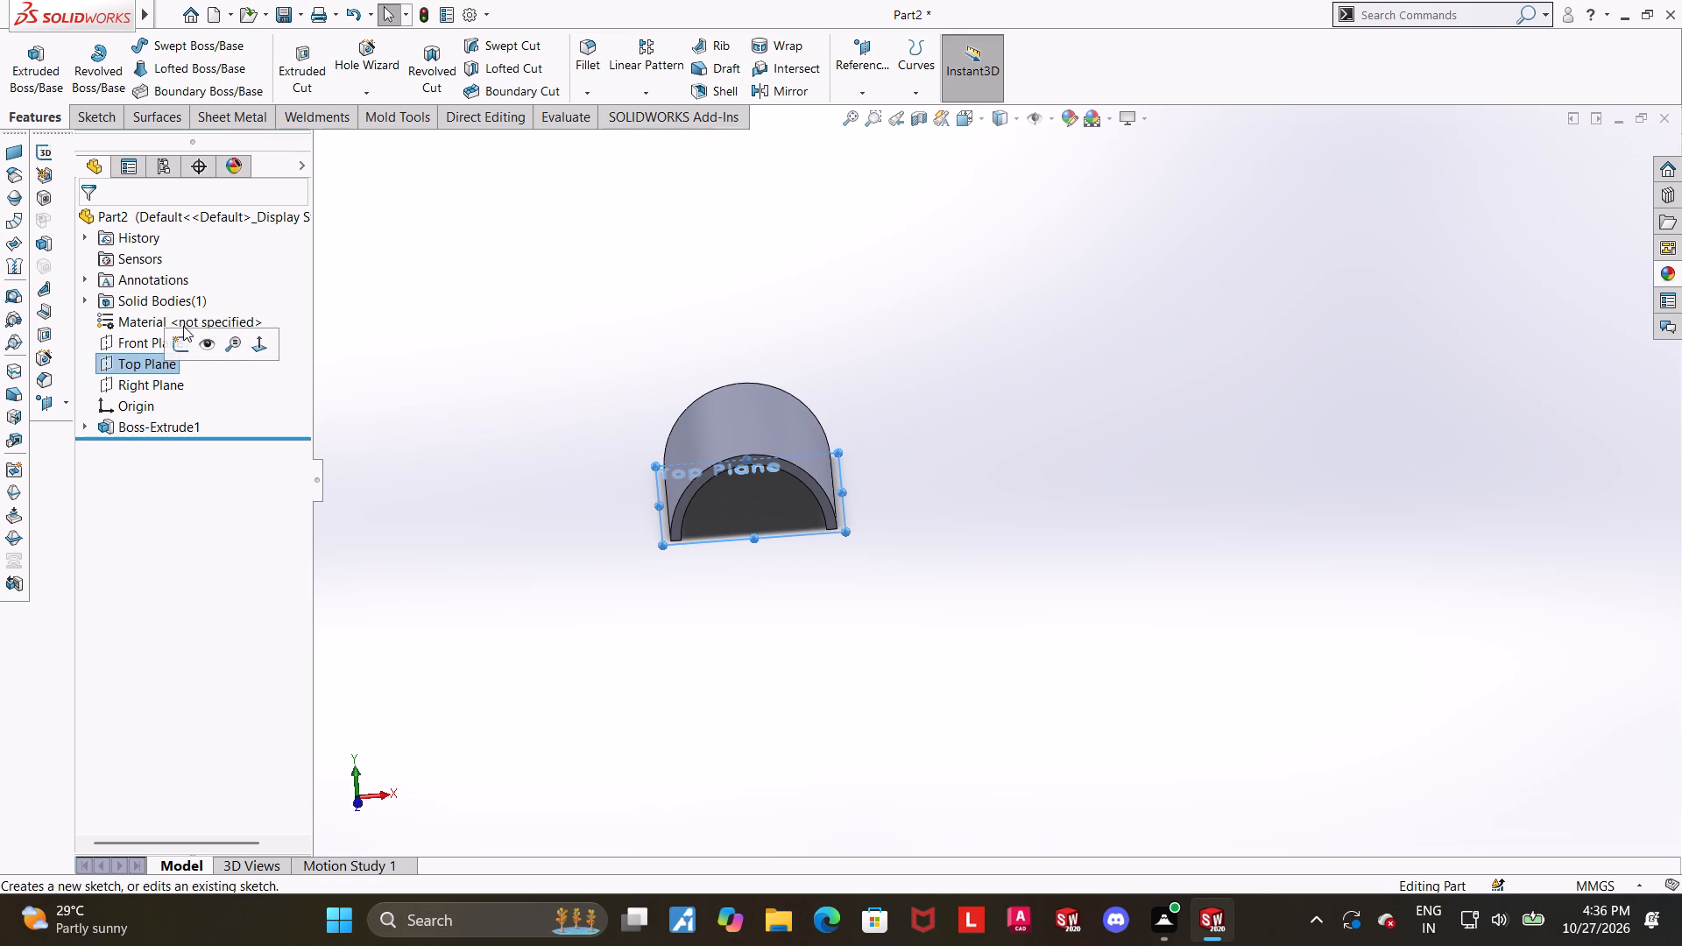
pyautogui.click(185, 337)
pyautogui.click(168, 447)
pyautogui.click(216, 431)
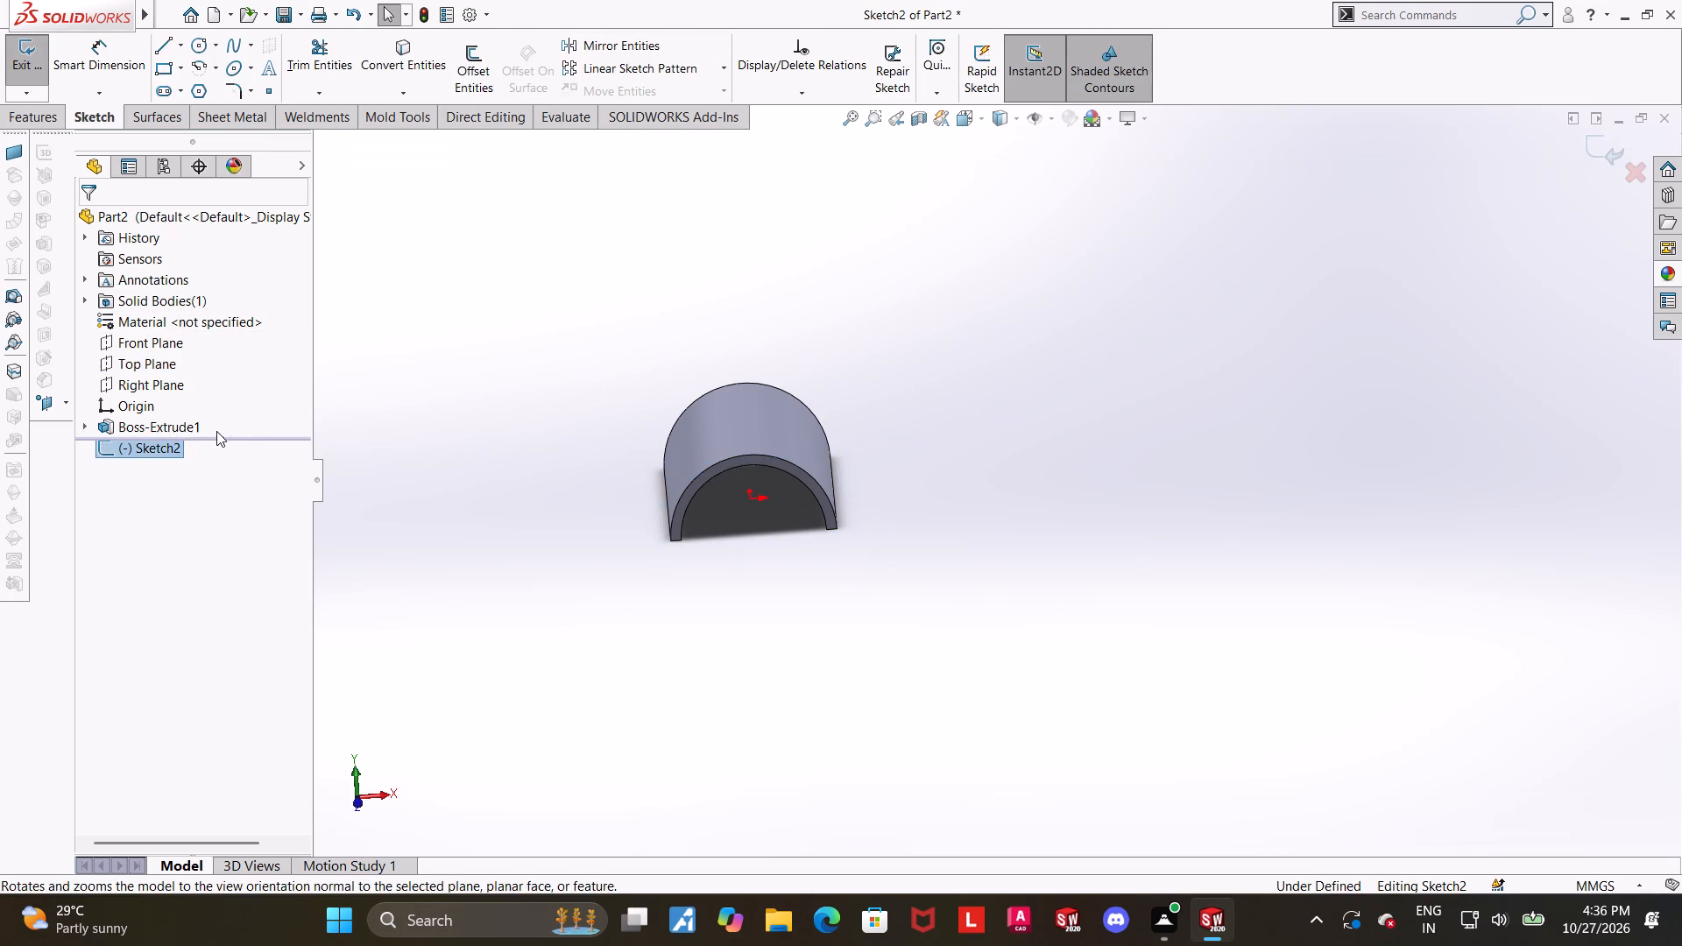
pyautogui.scroll(2, 852, 517)
pyautogui.scroll(-1, 1246, 657)
pyautogui.click(159, 47)
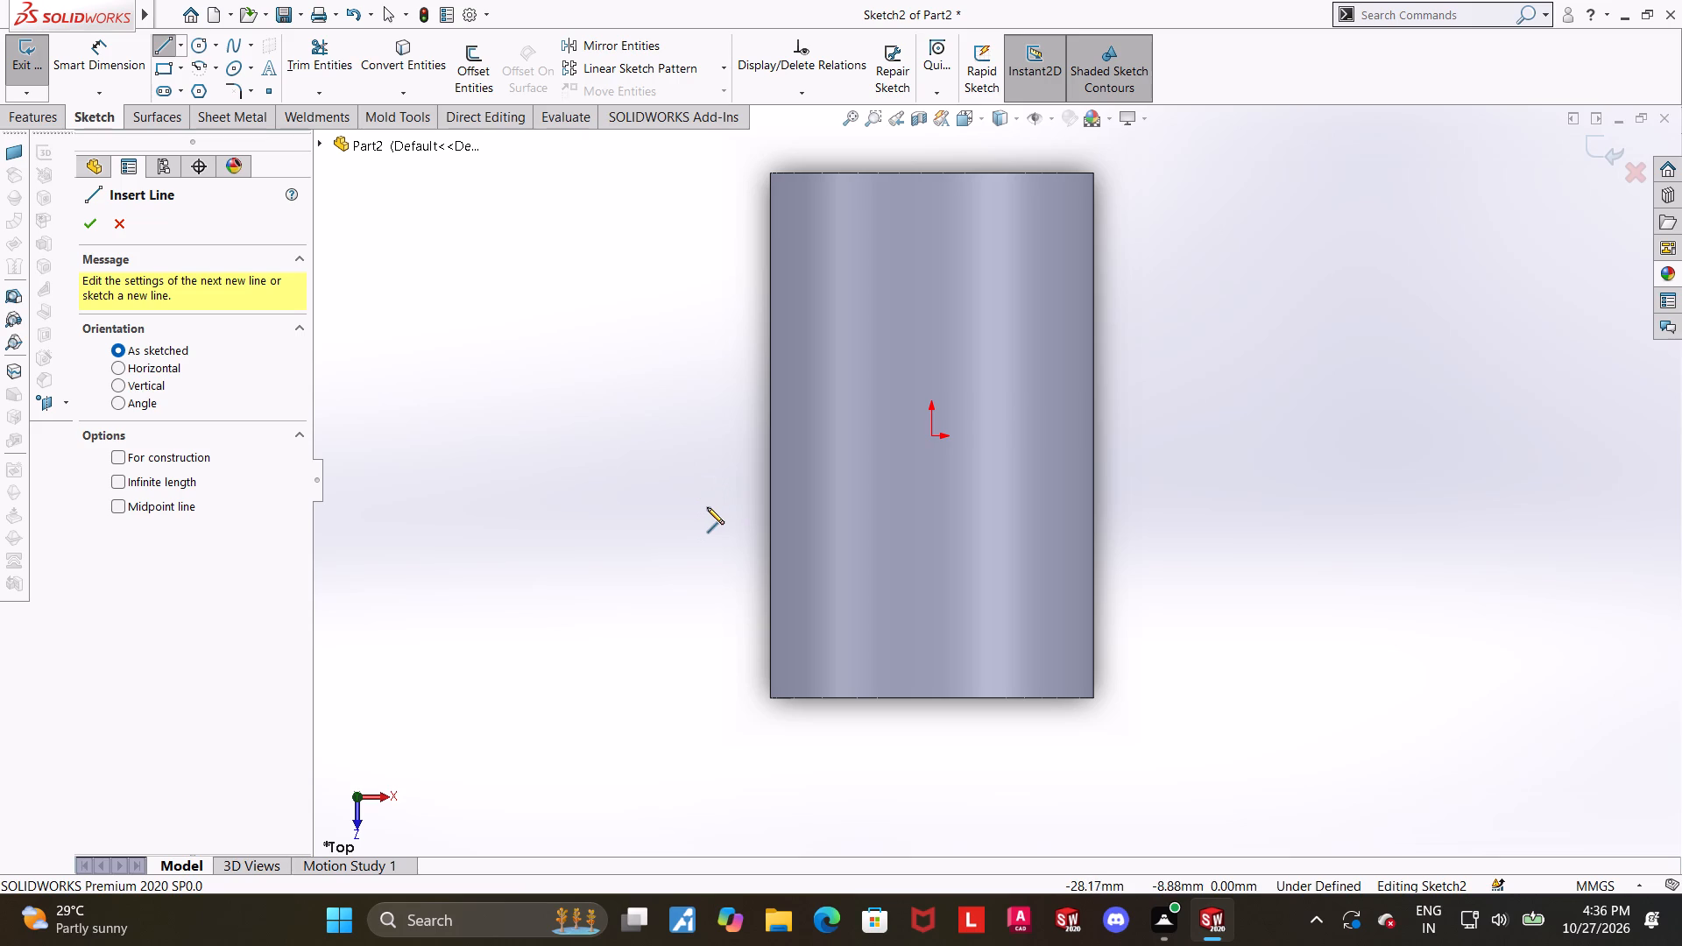
pyautogui.click(770, 576)
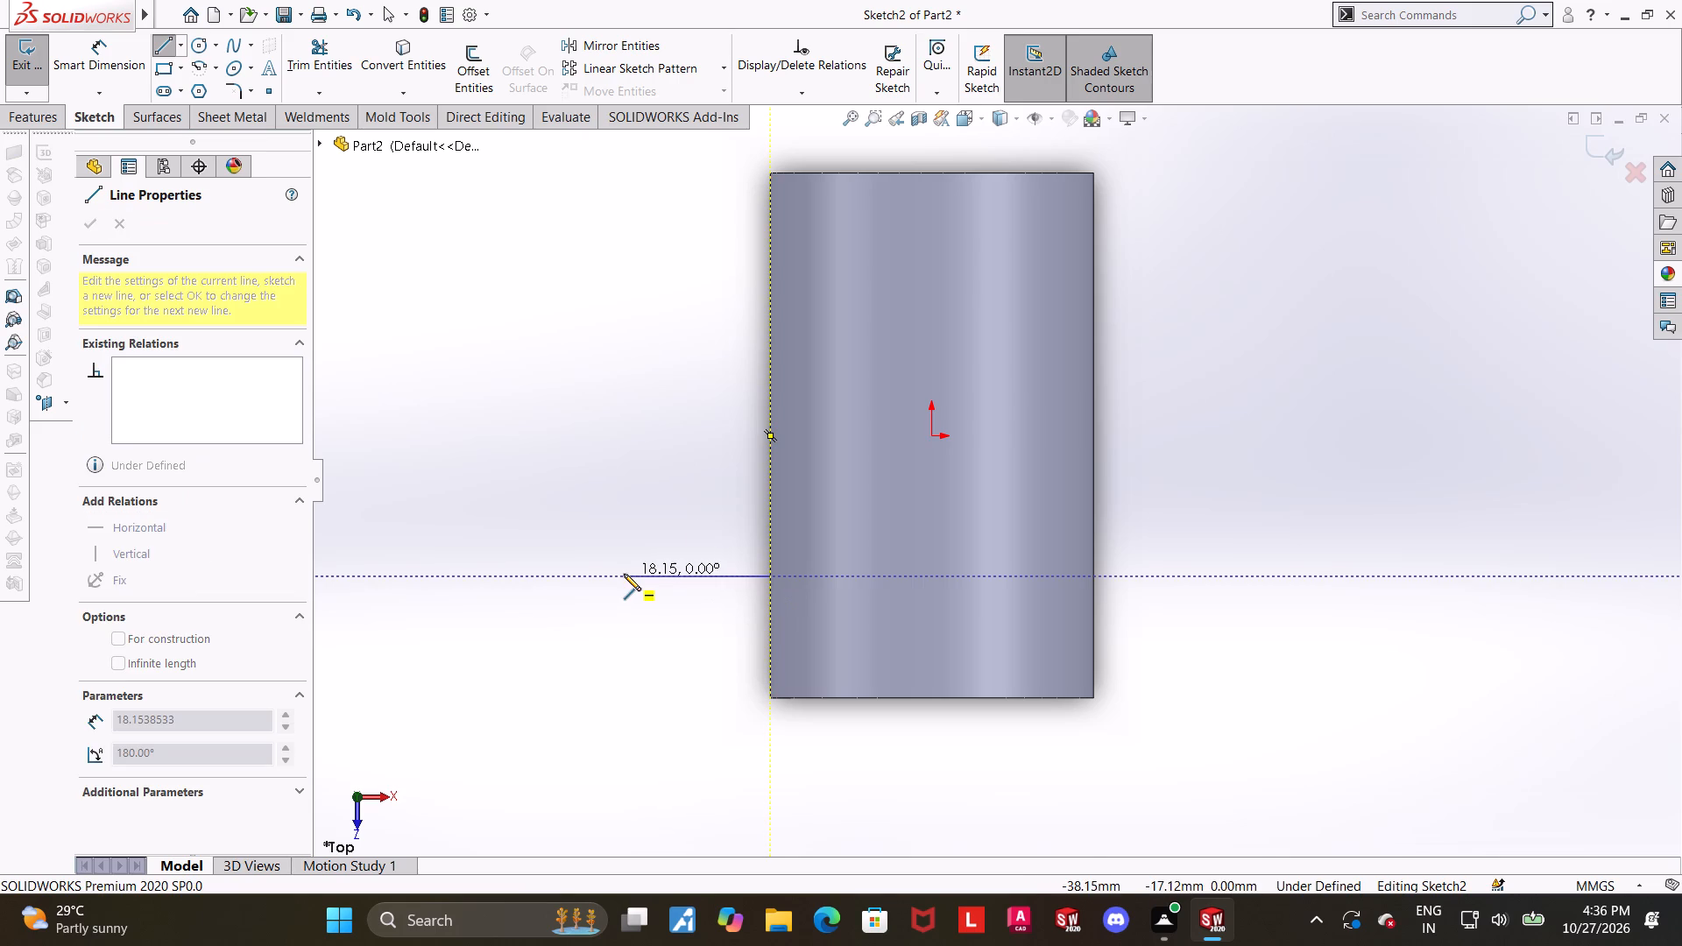
pyautogui.click(663, 575)
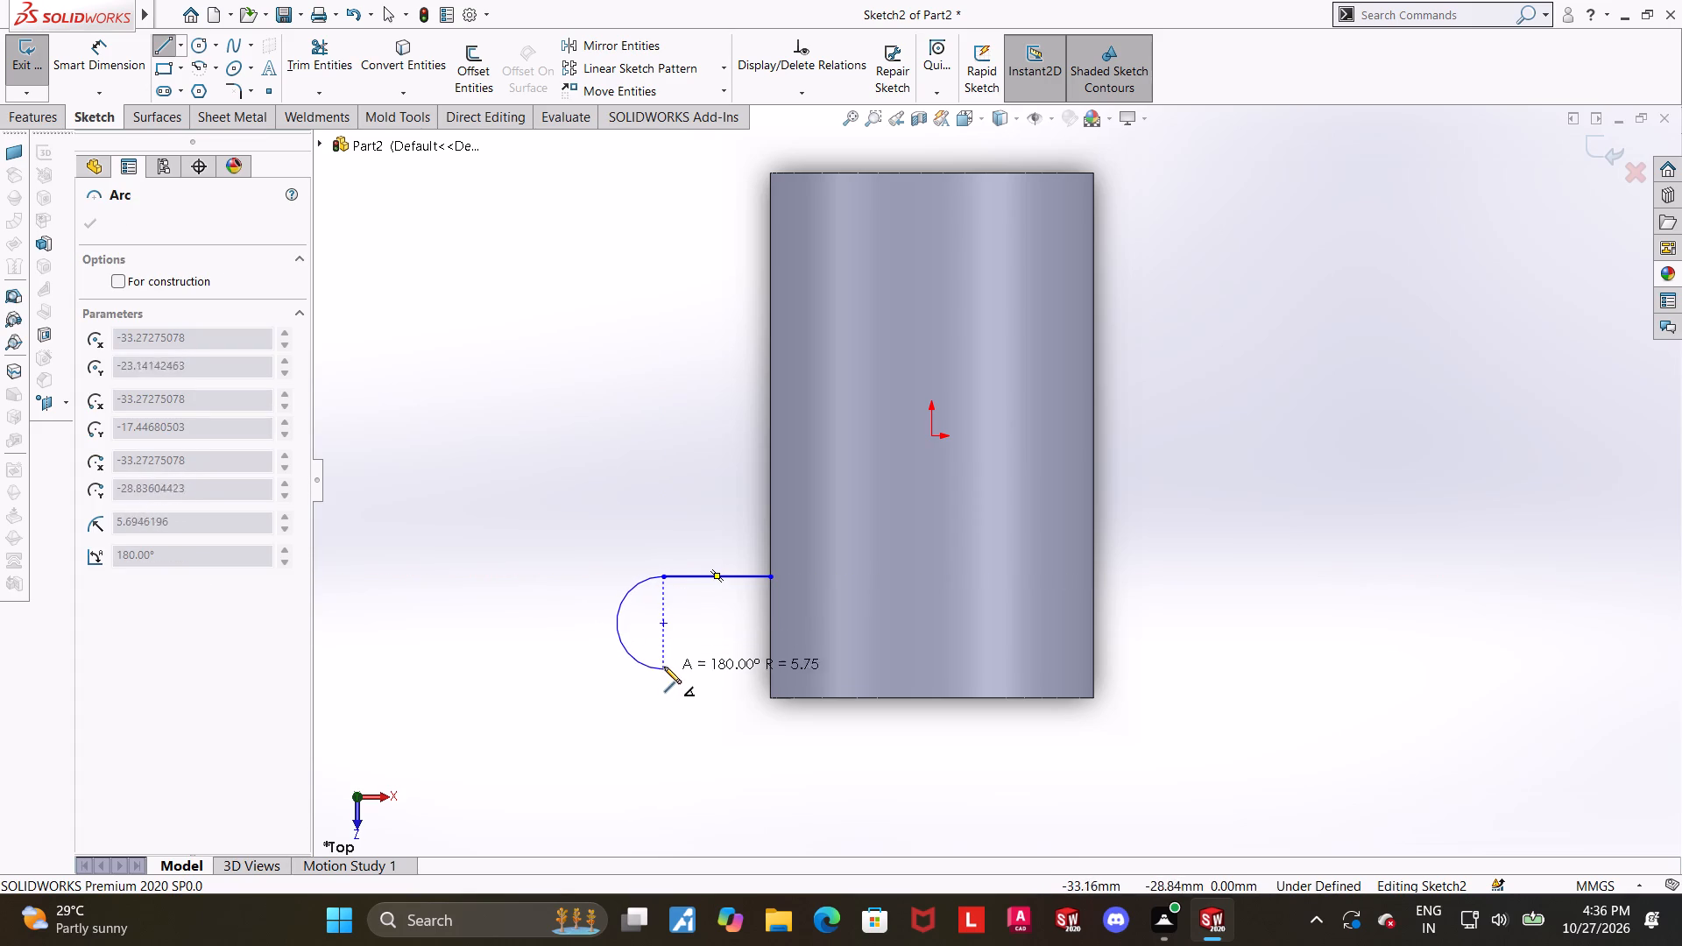
pyautogui.click(665, 666)
pyautogui.click(769, 666)
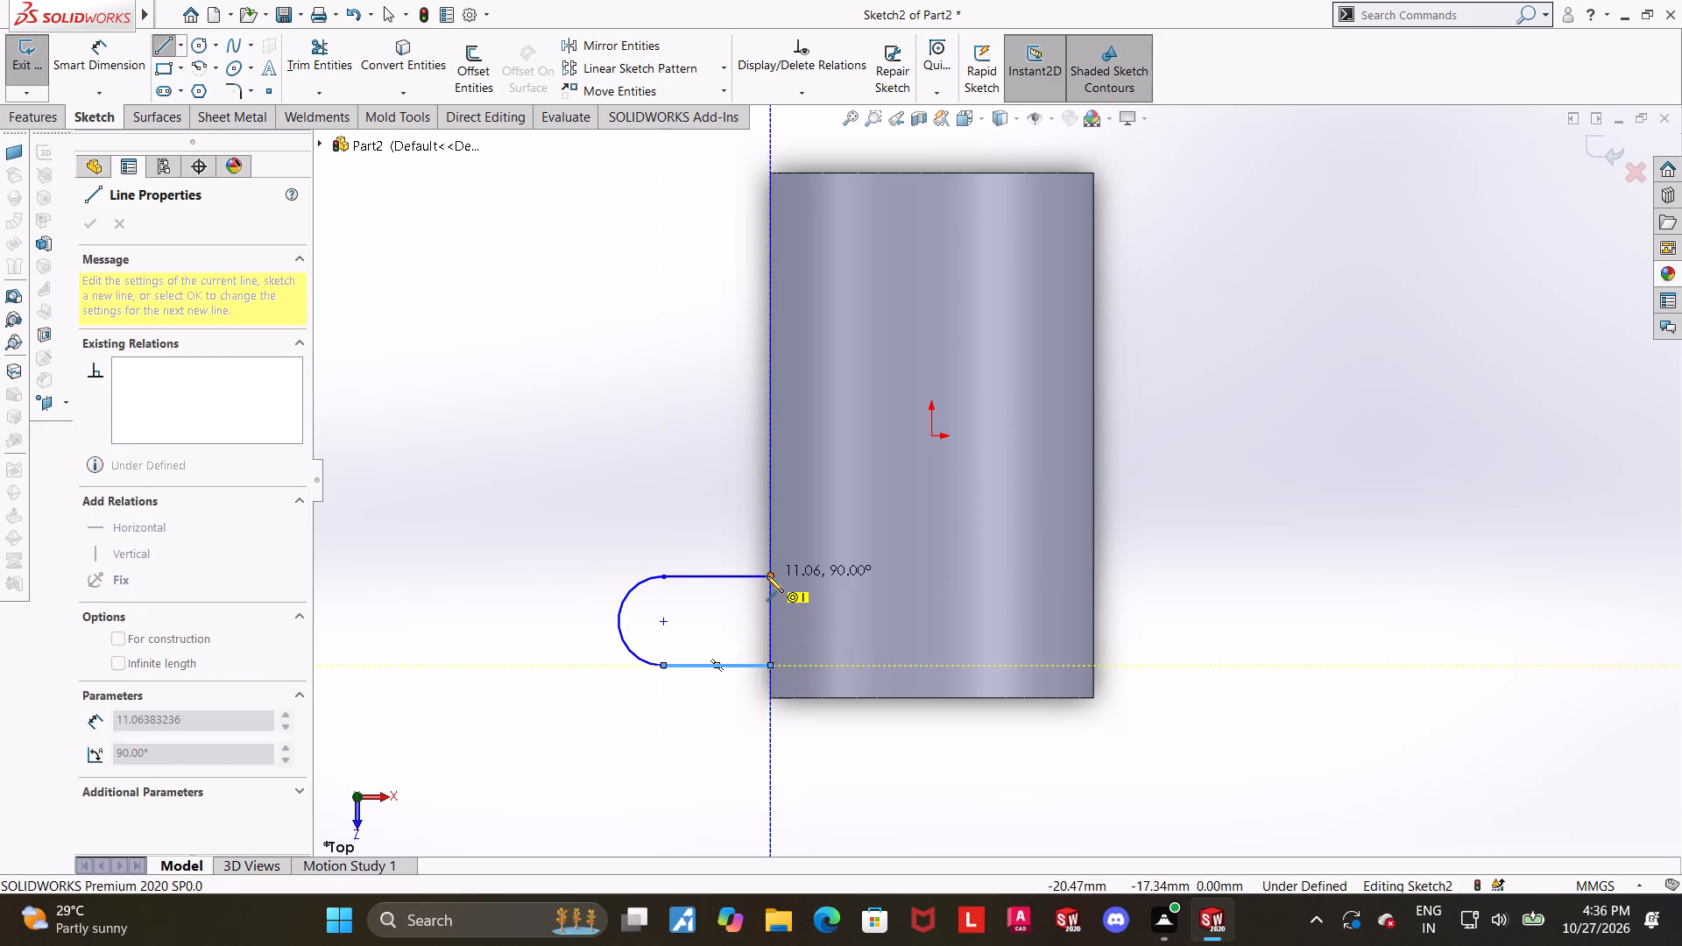
pyautogui.click(767, 575)
pyautogui.press('Escape')
pyautogui.press('Escape')
# Dimension the tab's arc centre at 20 mm from the shell's front (+Z) end edge.
pyautogui.click(77, 81)
pyautogui.scroll(1, 426, 423)
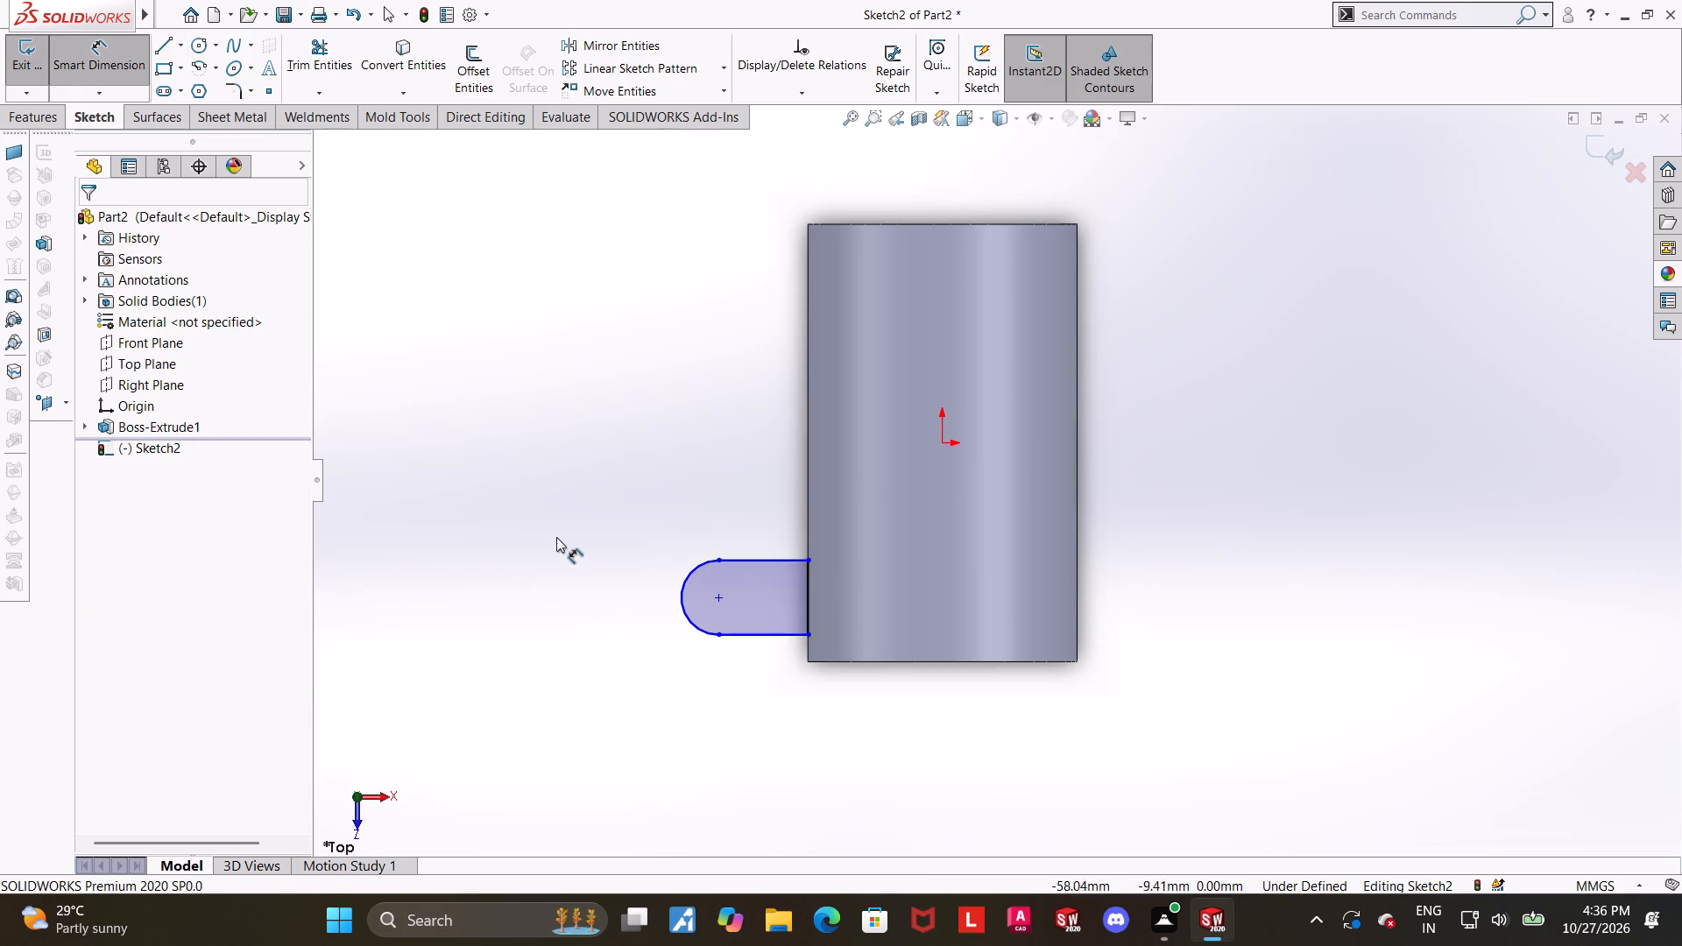
pyautogui.click(714, 598)
pyautogui.click(816, 661)
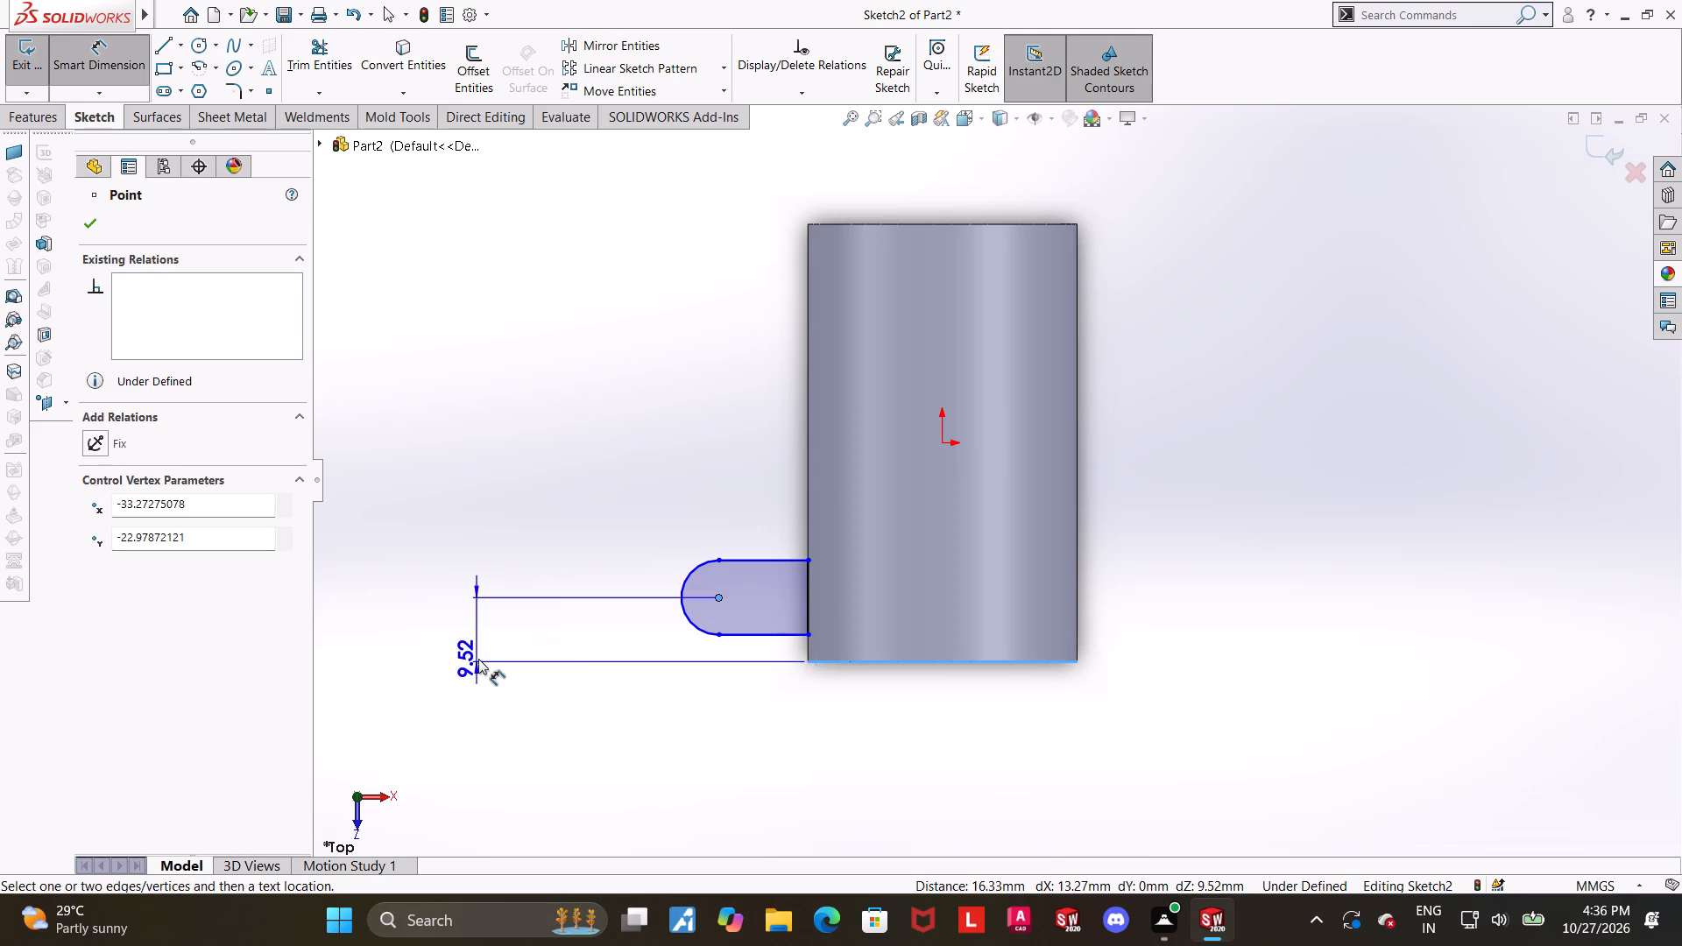
pyautogui.click(480, 659)
pyautogui.write('20')
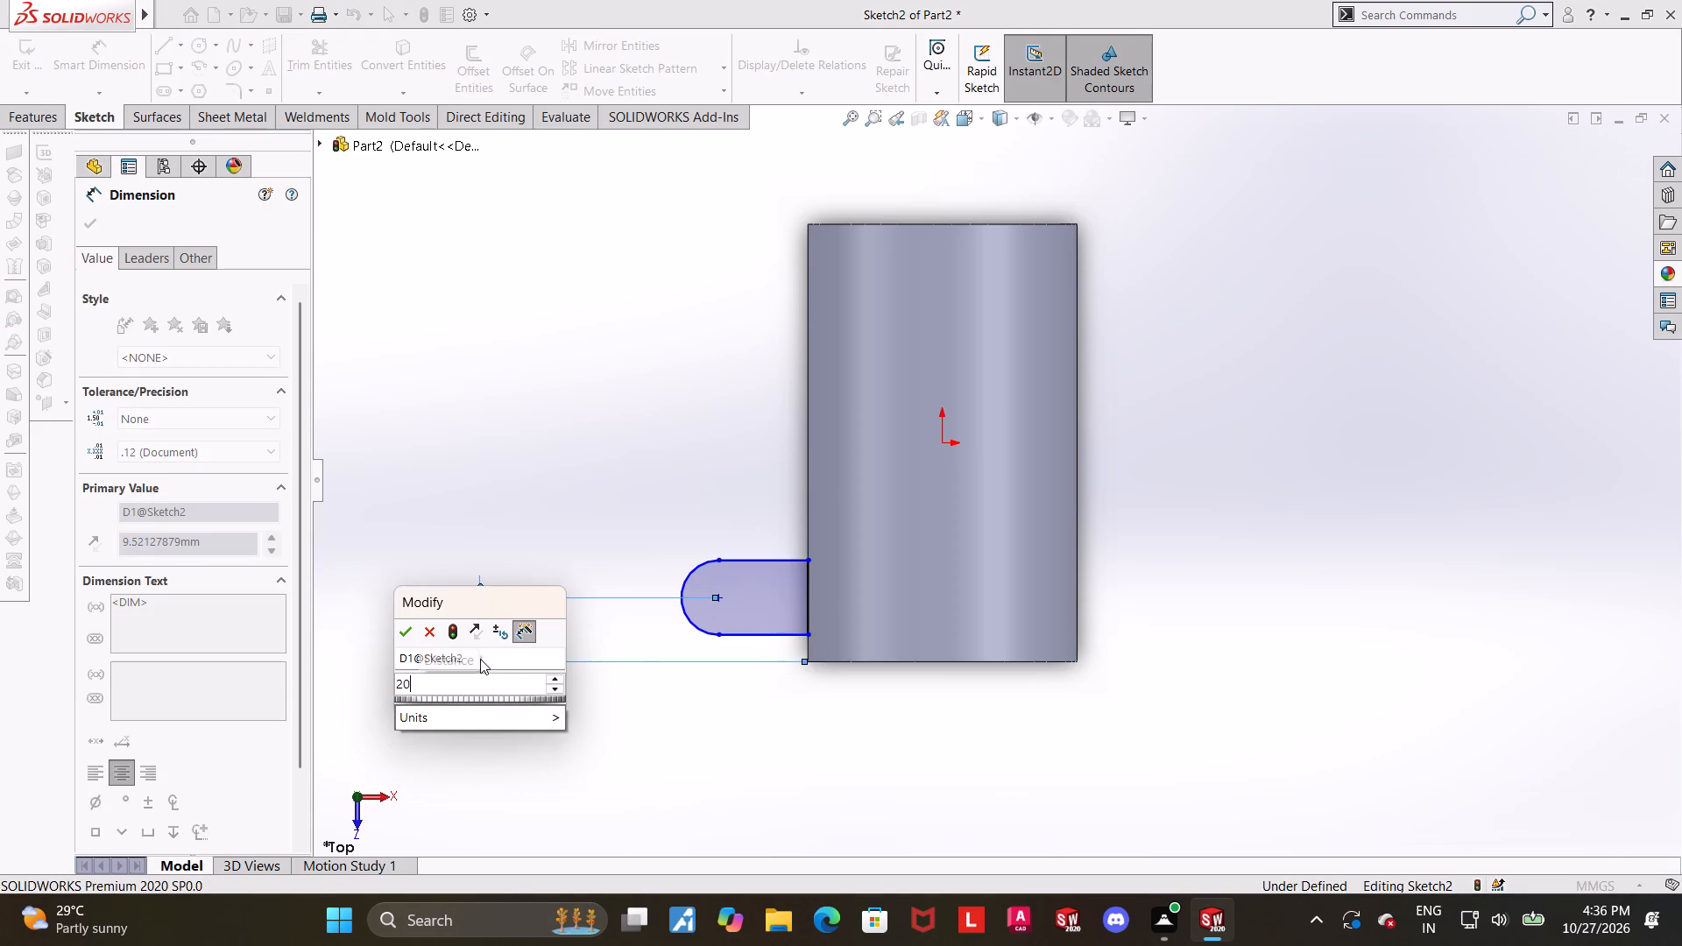
pyautogui.press('Return')
pyautogui.press('Escape')
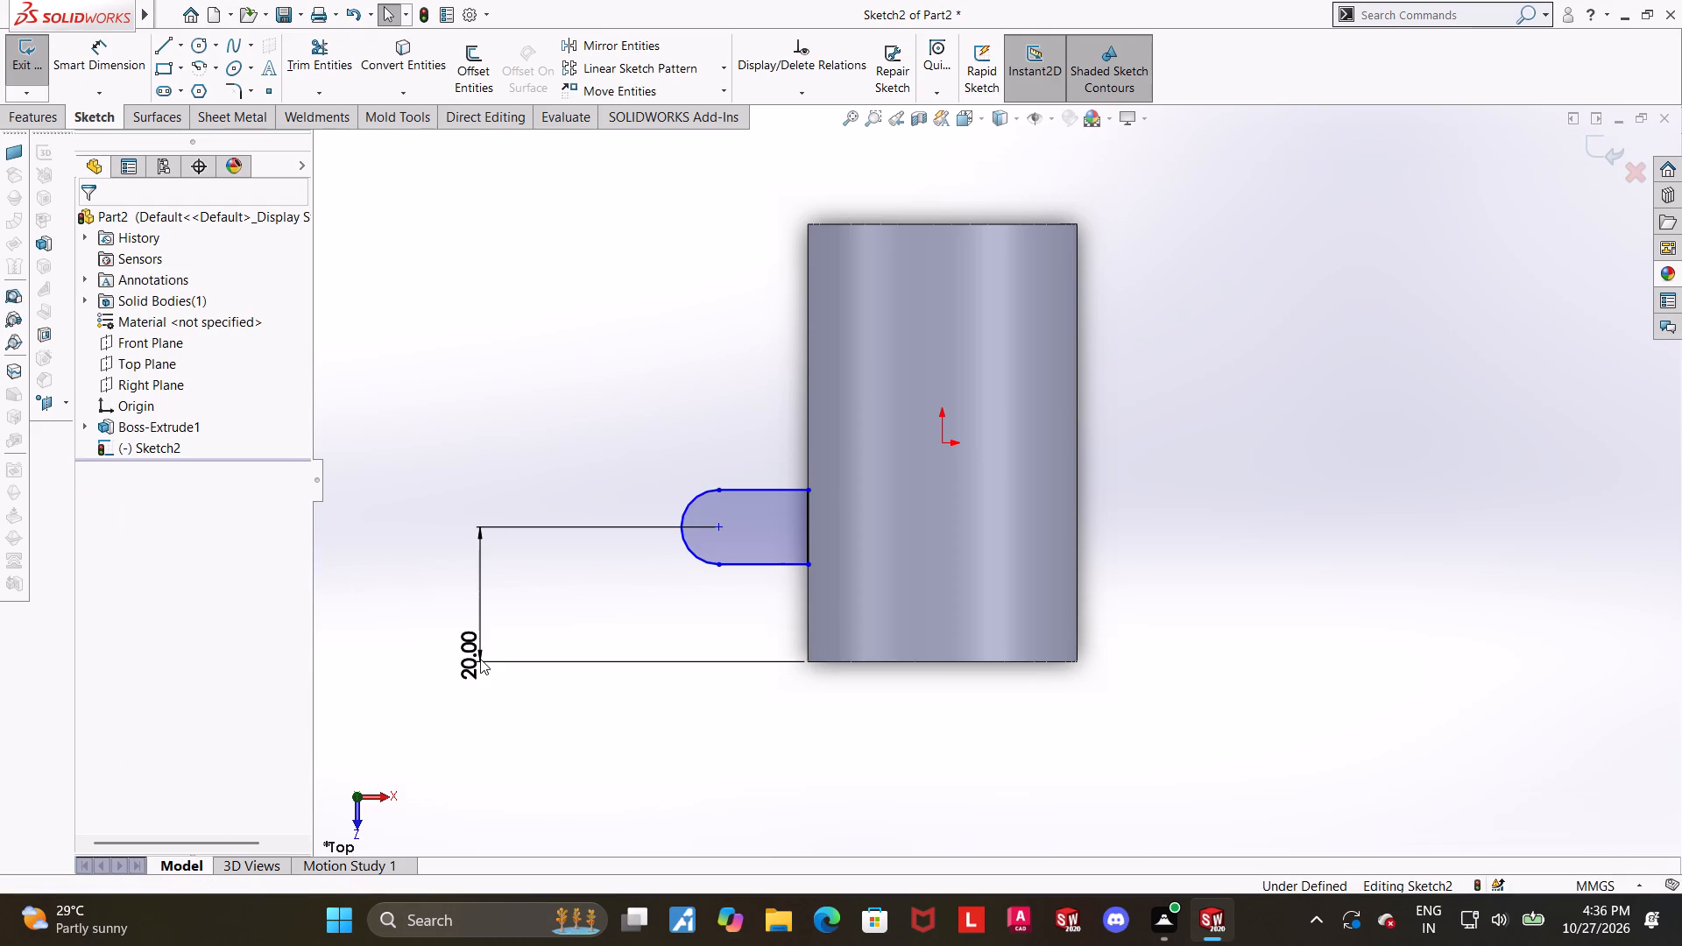
# Dimension the tab's end arc radius at 10 mm.
pyautogui.click(115, 52)
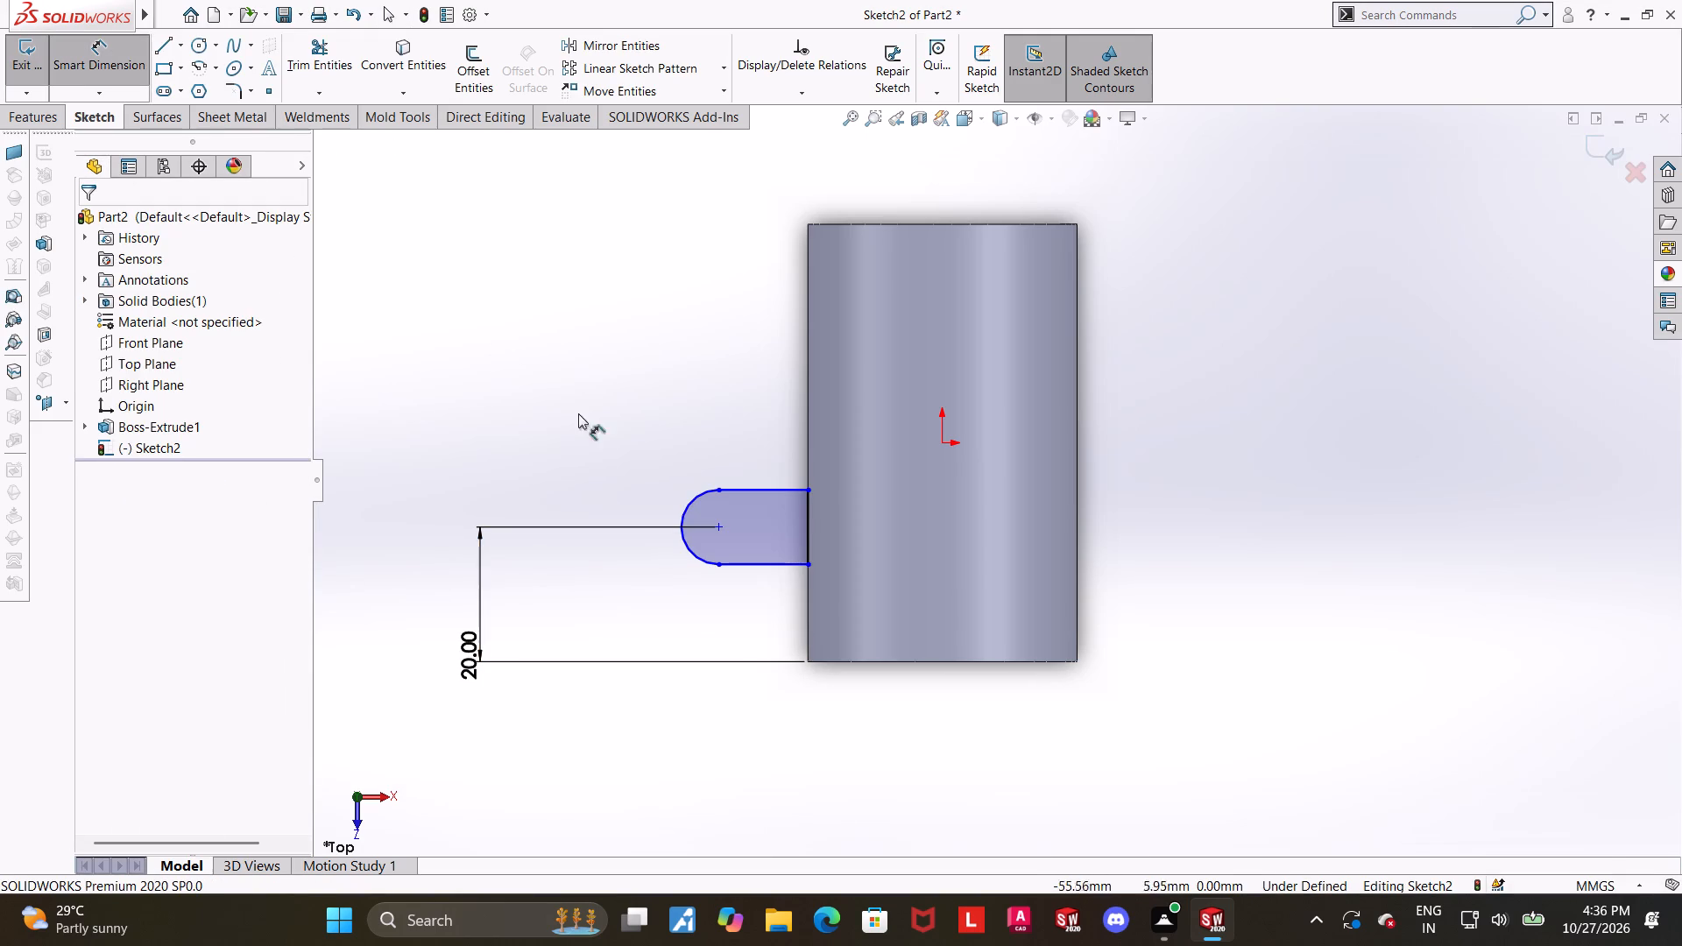
pyautogui.click(688, 512)
pyautogui.click(572, 454)
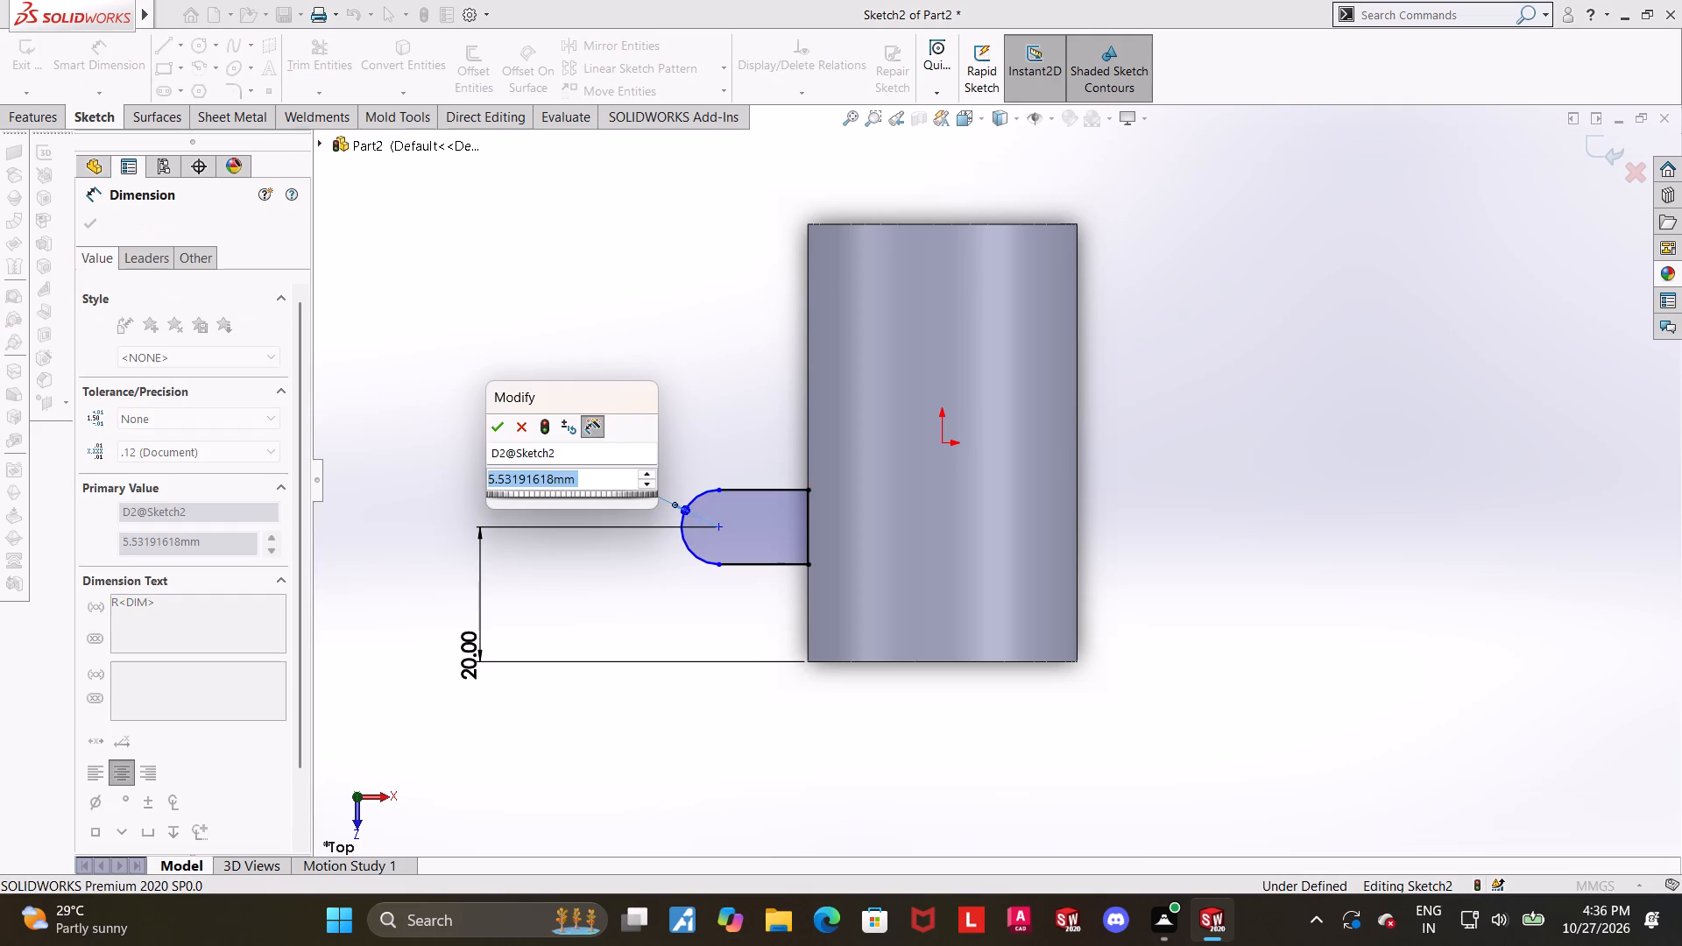
pyautogui.write('10')
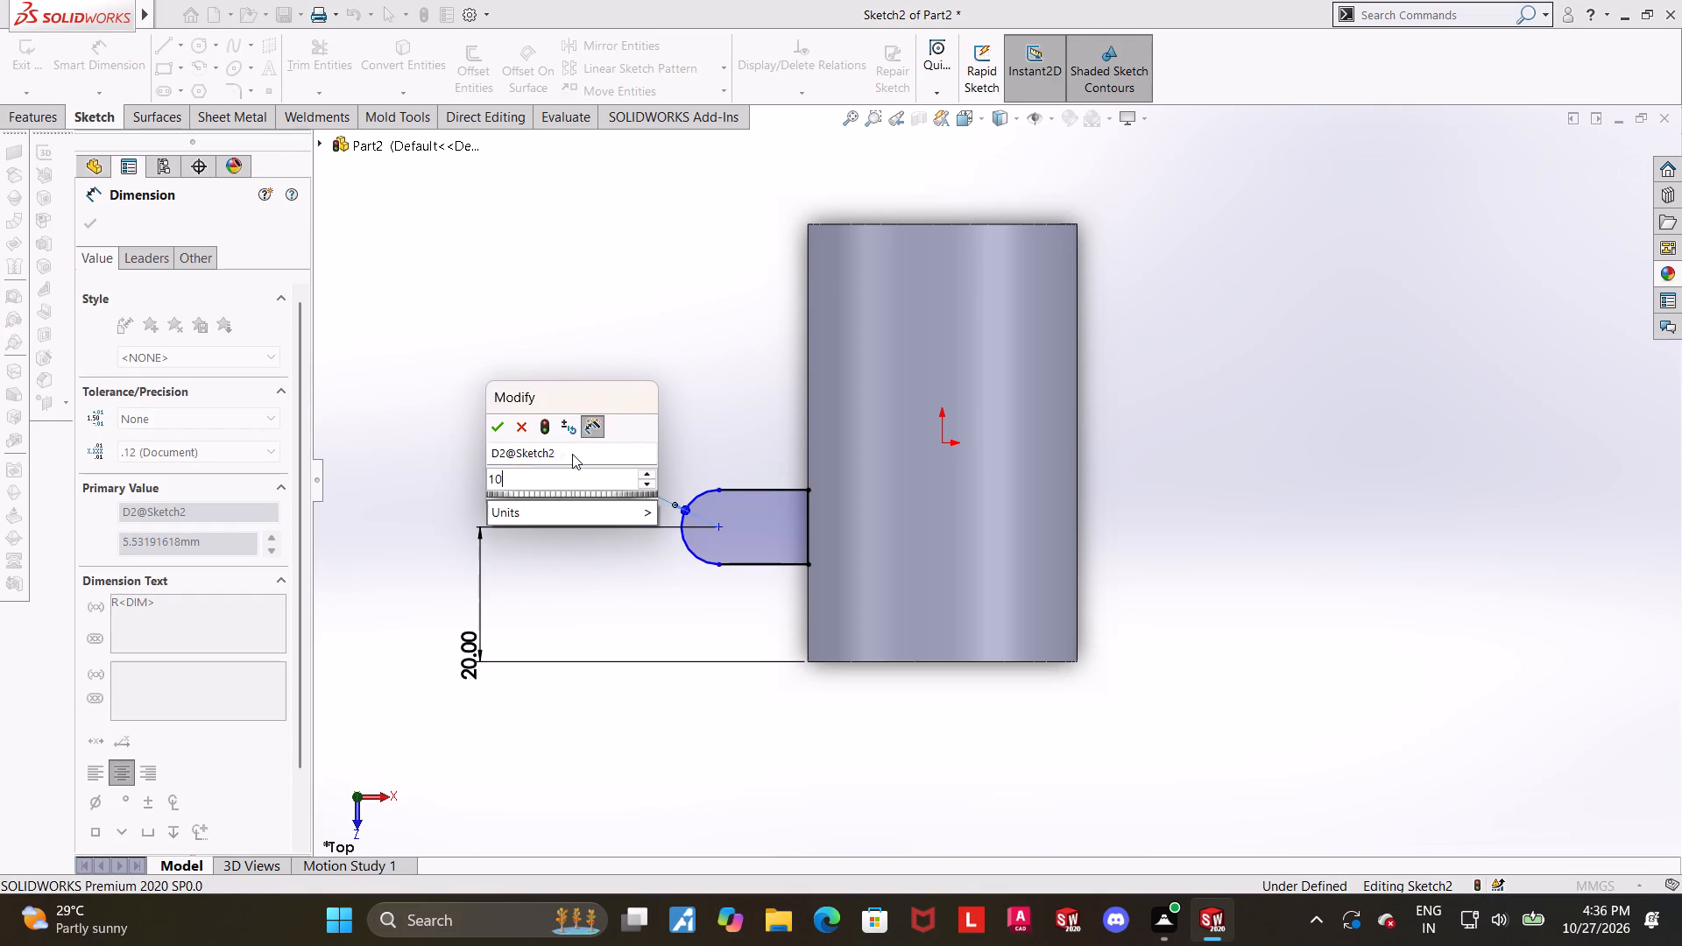
pyautogui.press('Return')
pyautogui.press('Escape')
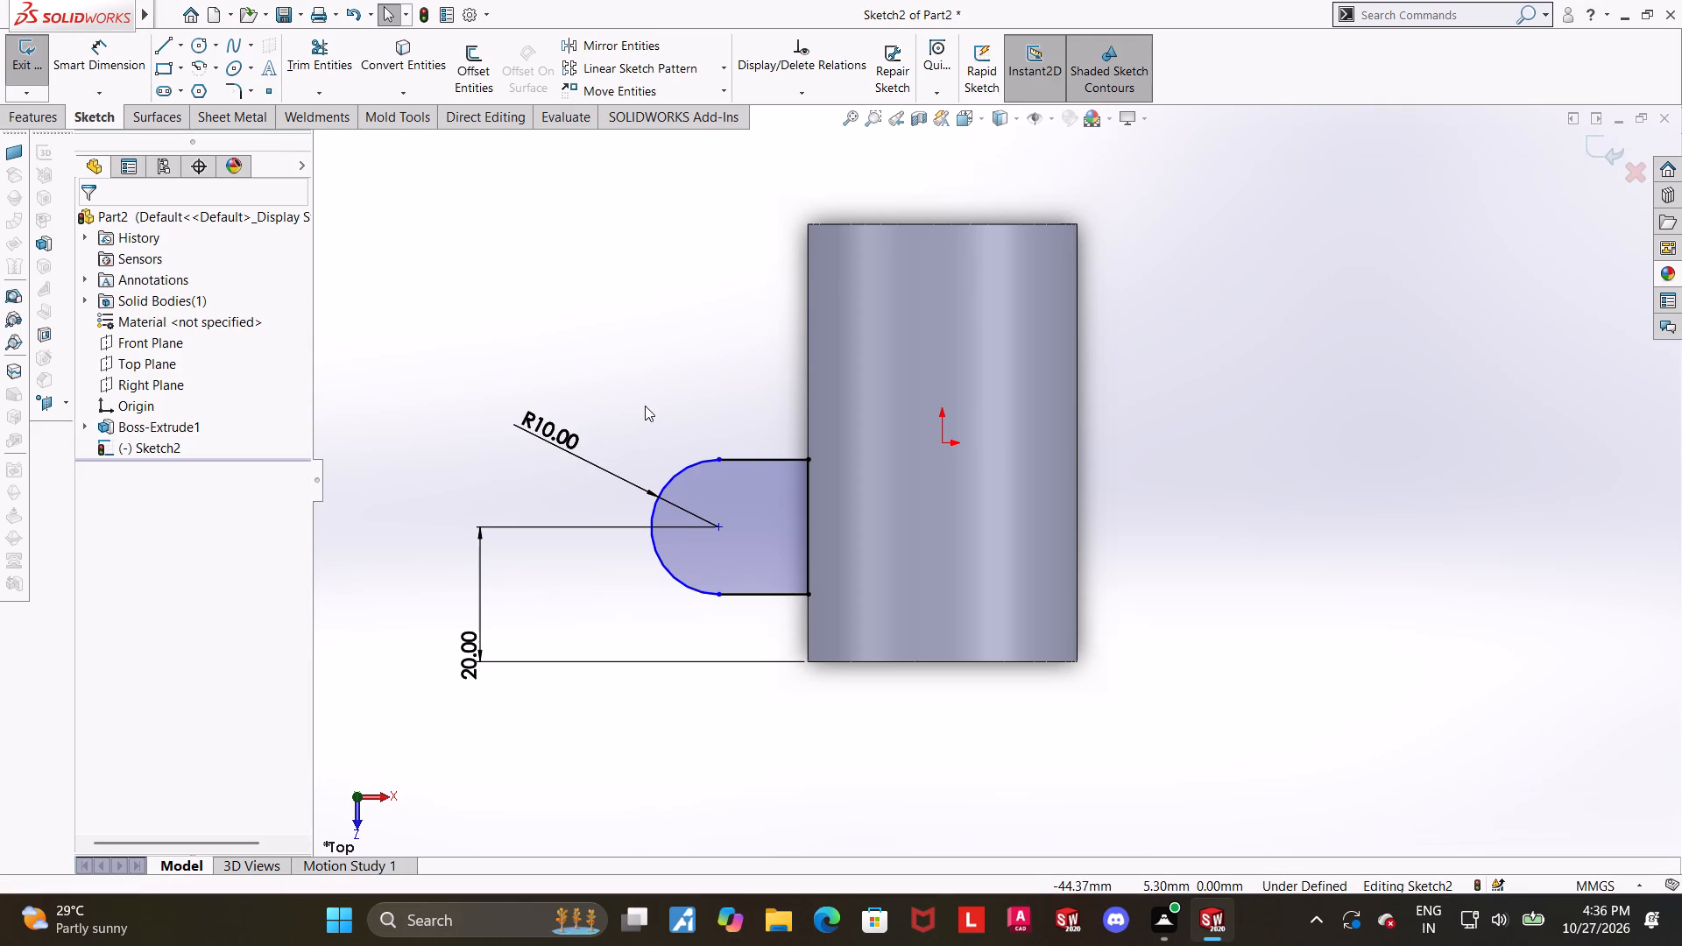
# Dimension the horizontal distance between the tab's arc centre and the origin at 30 mm.
pyautogui.scroll(1, 554, 329)
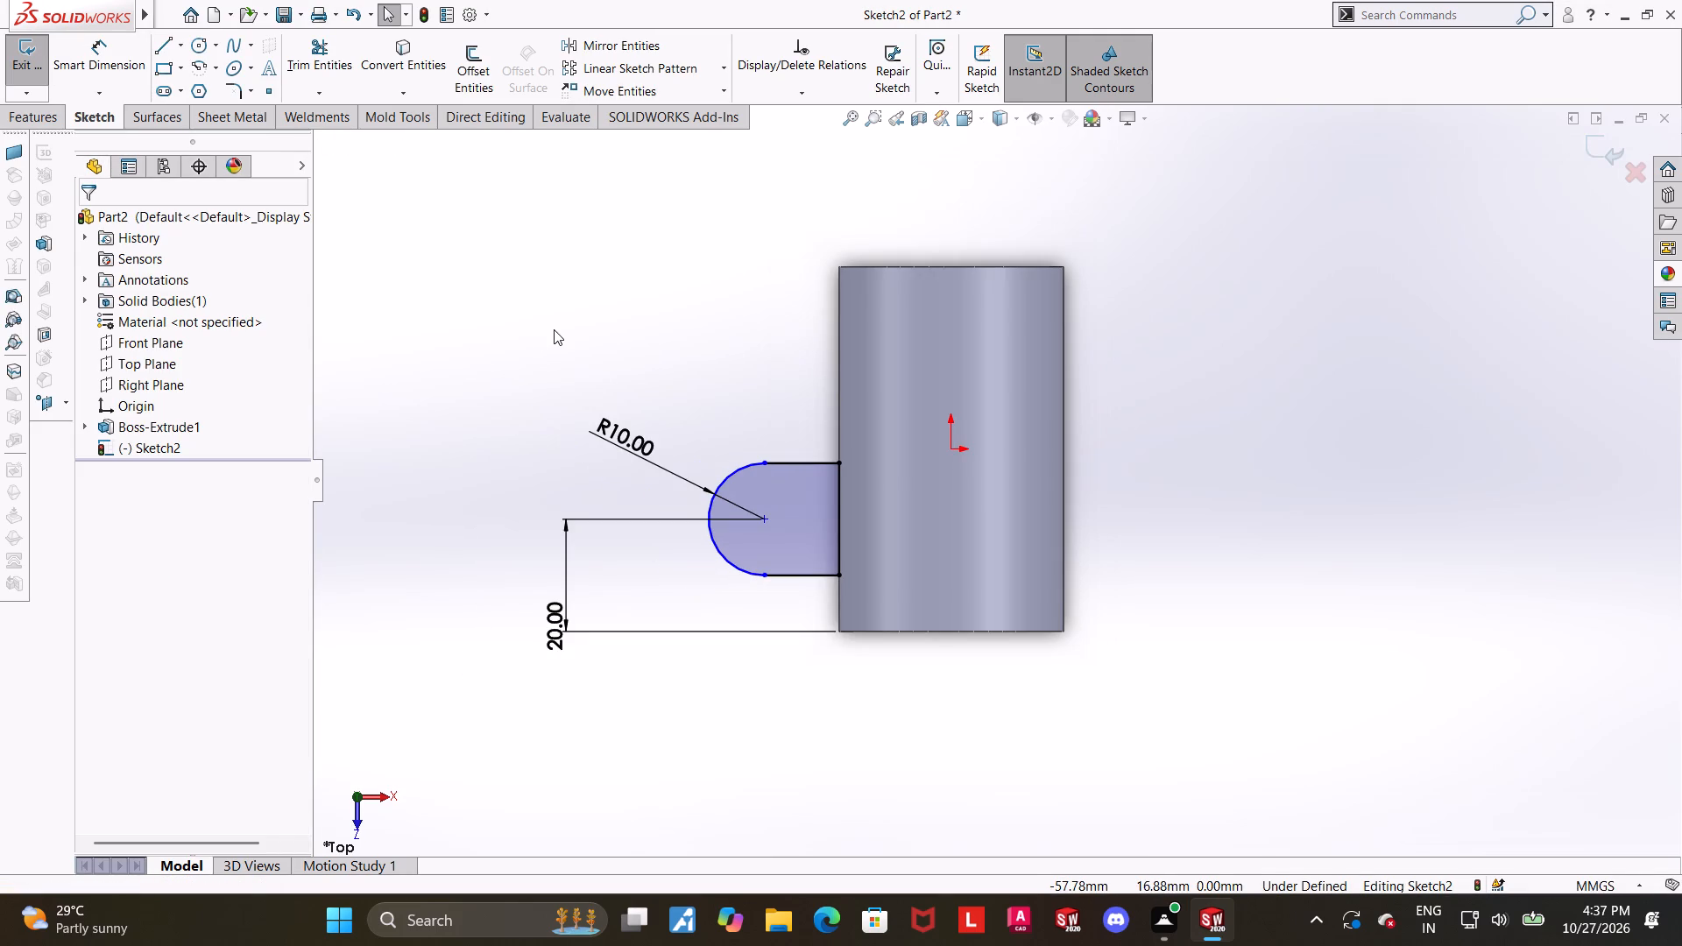
pyautogui.click(117, 58)
pyautogui.click(764, 524)
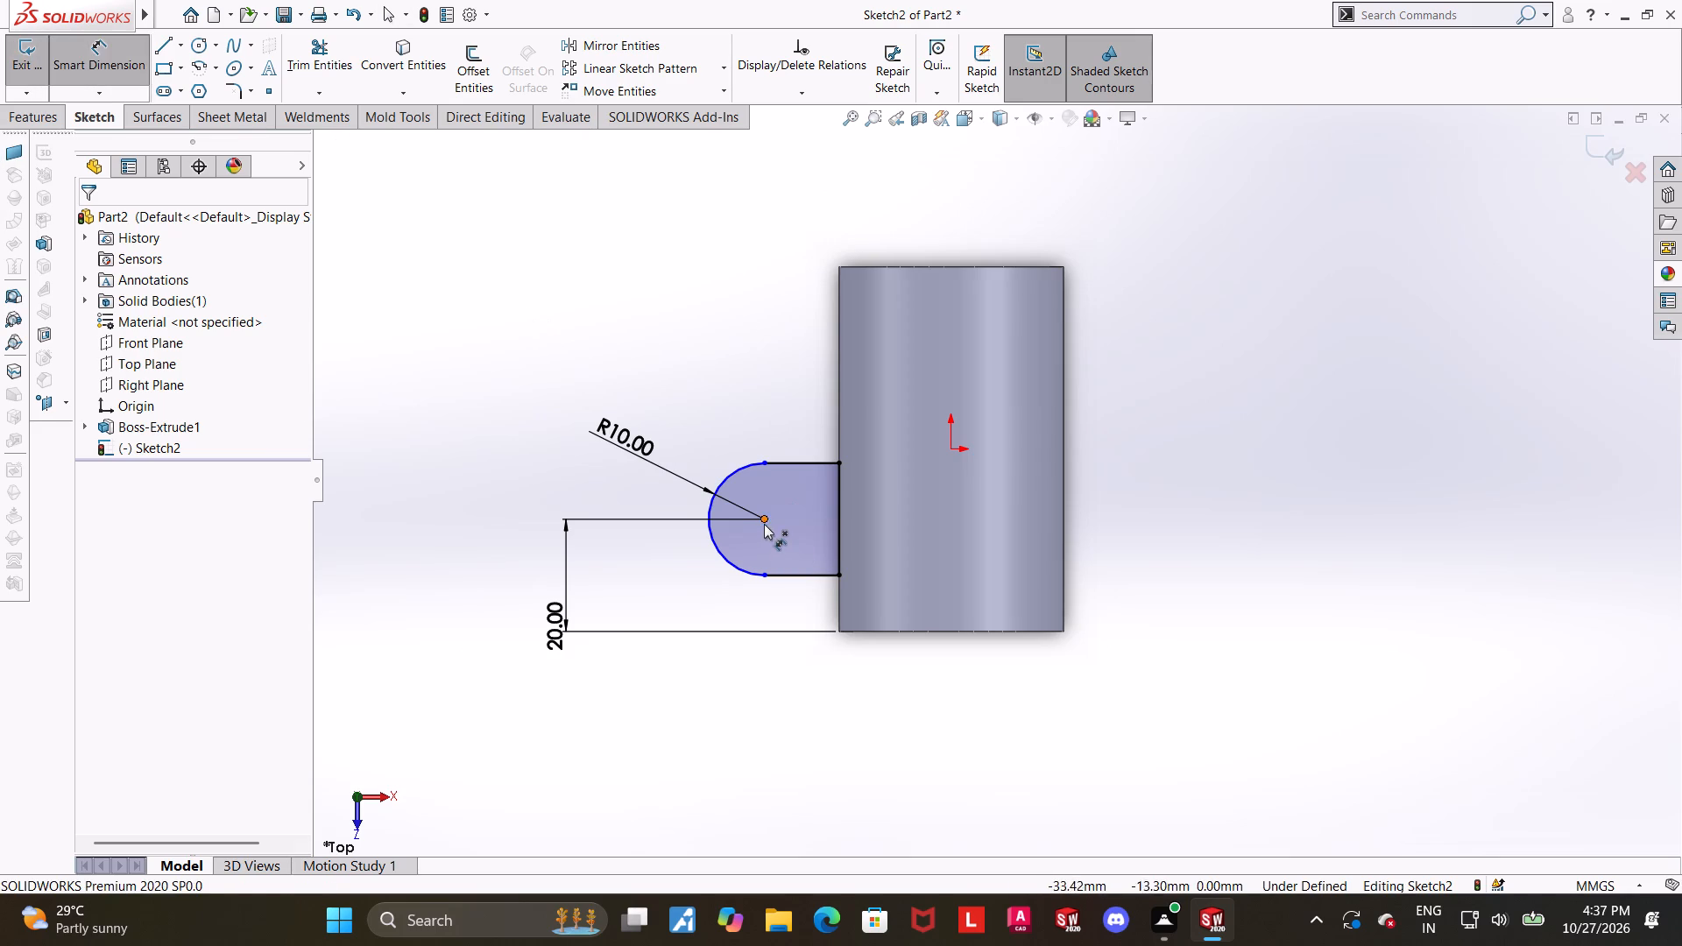
pyautogui.click(952, 449)
pyautogui.click(809, 781)
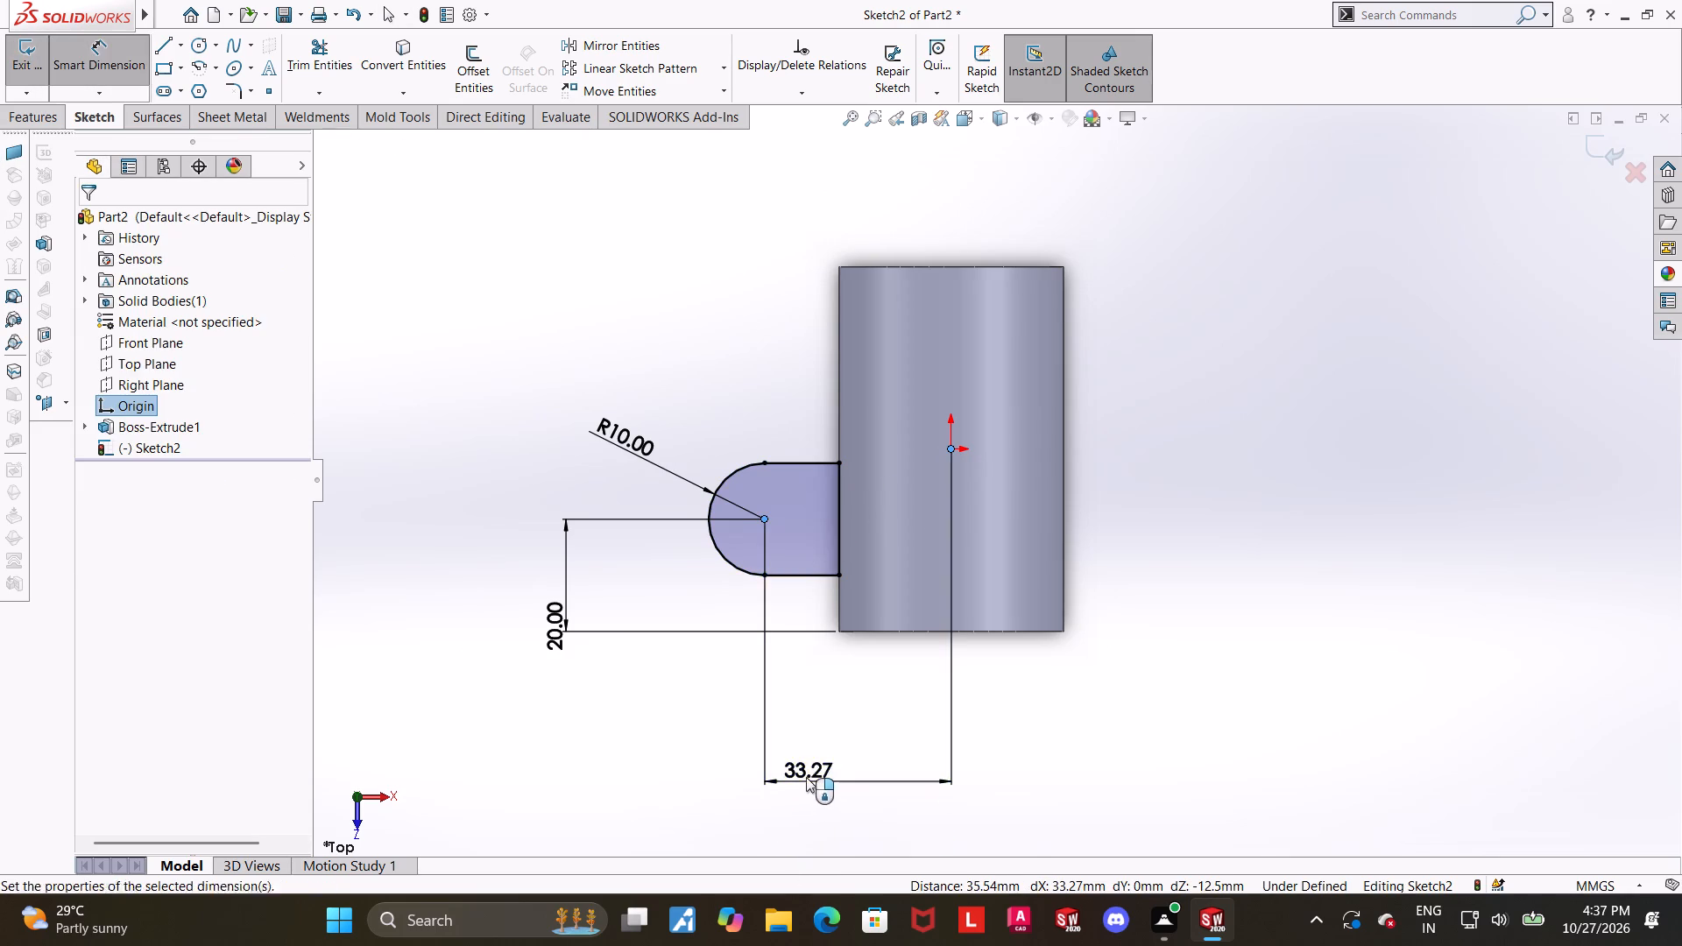
pyautogui.write('30')
pyautogui.press('Return')
pyautogui.press('Escape')
pyautogui.press('Escape')
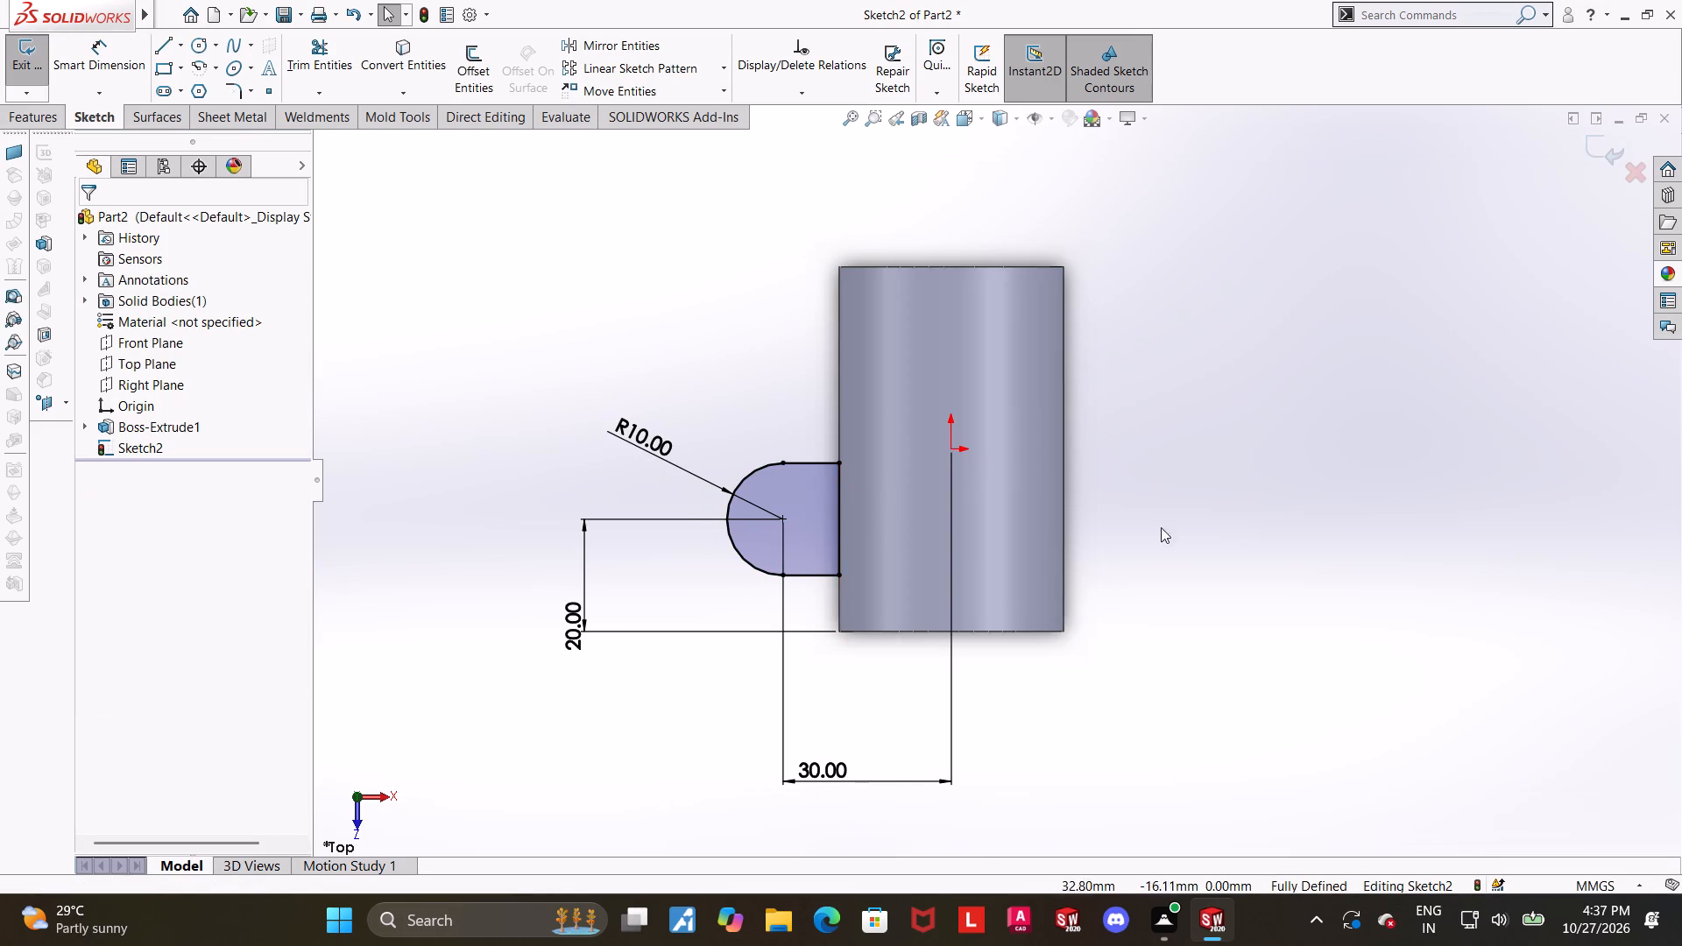
# Sketch a circle of about 4 mm radius centred on the tab's arc centre.
pyautogui.scroll(-2, 1203, 508)
pyautogui.click(199, 43)
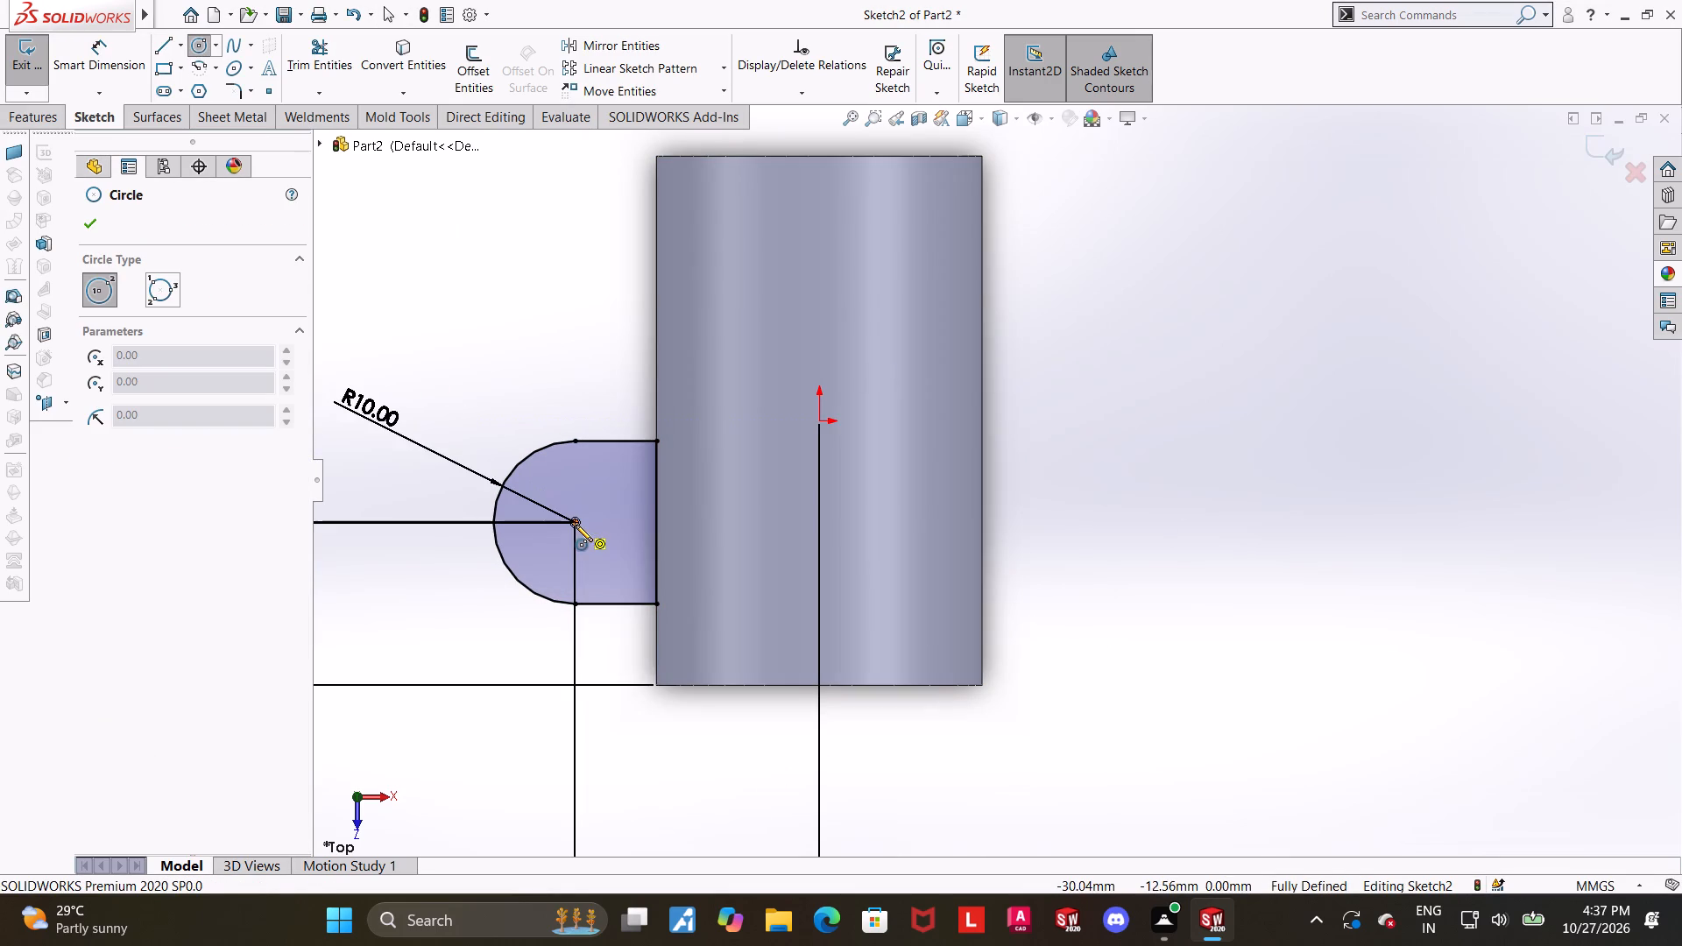
pyautogui.click(576, 525)
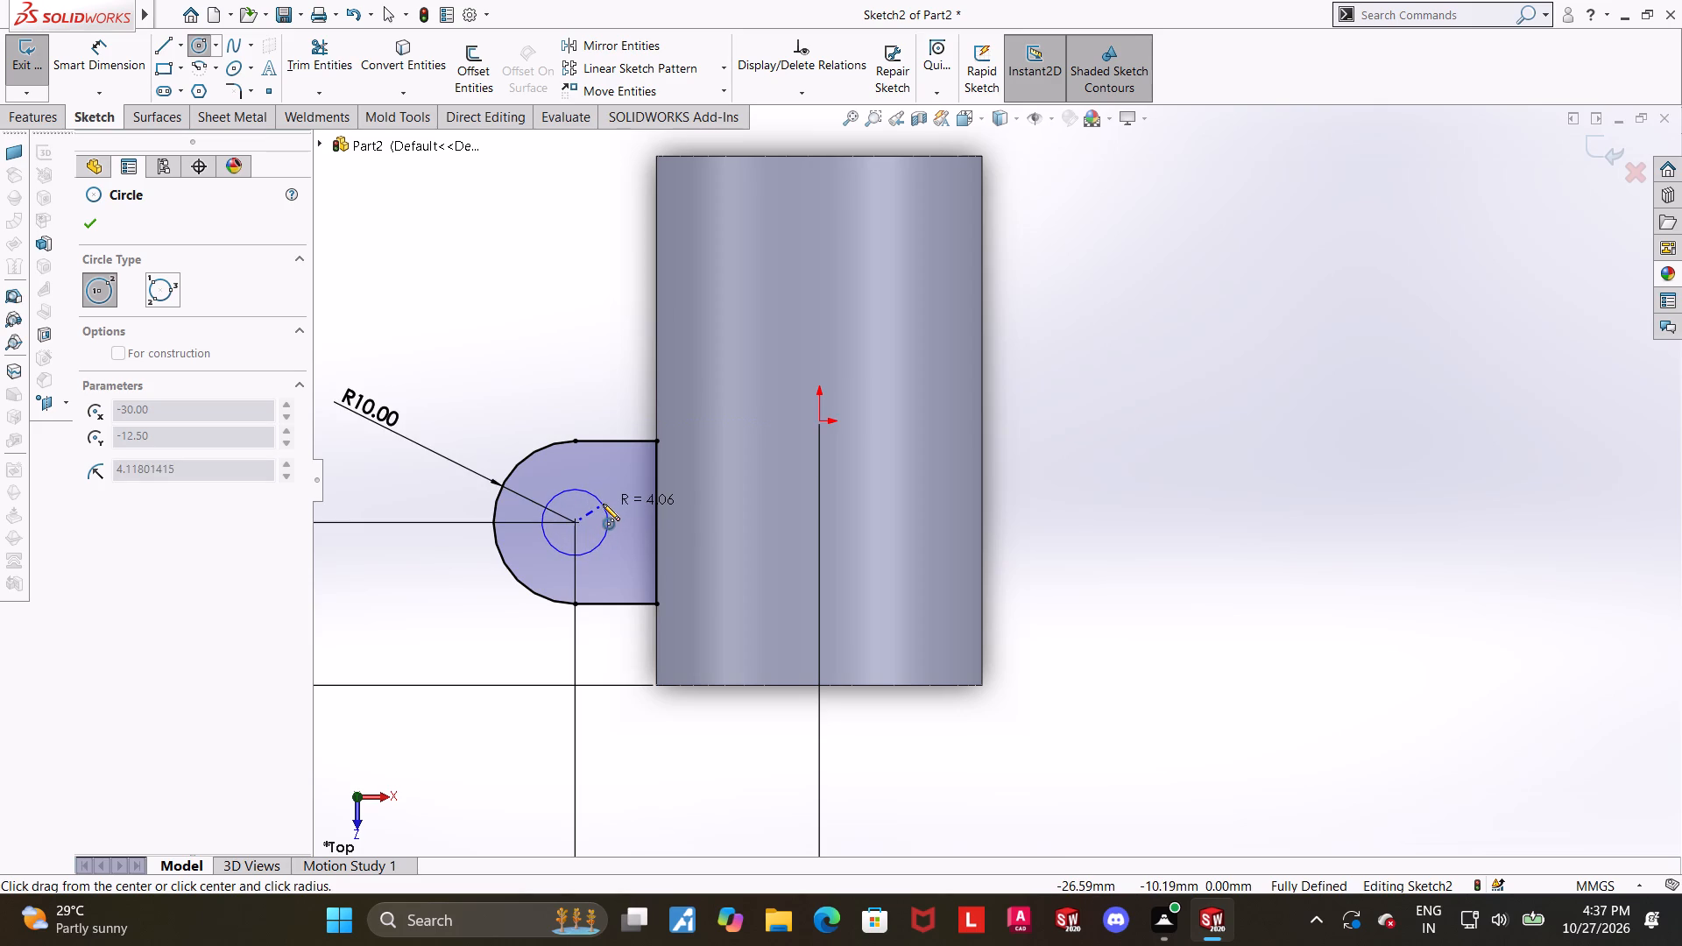
pyautogui.click(603, 504)
pyautogui.press('Escape')
# Dimension the diameter of the tab's hole circle at 10 mm.
pyautogui.click(85, 71)
pyautogui.scroll(1, 454, 364)
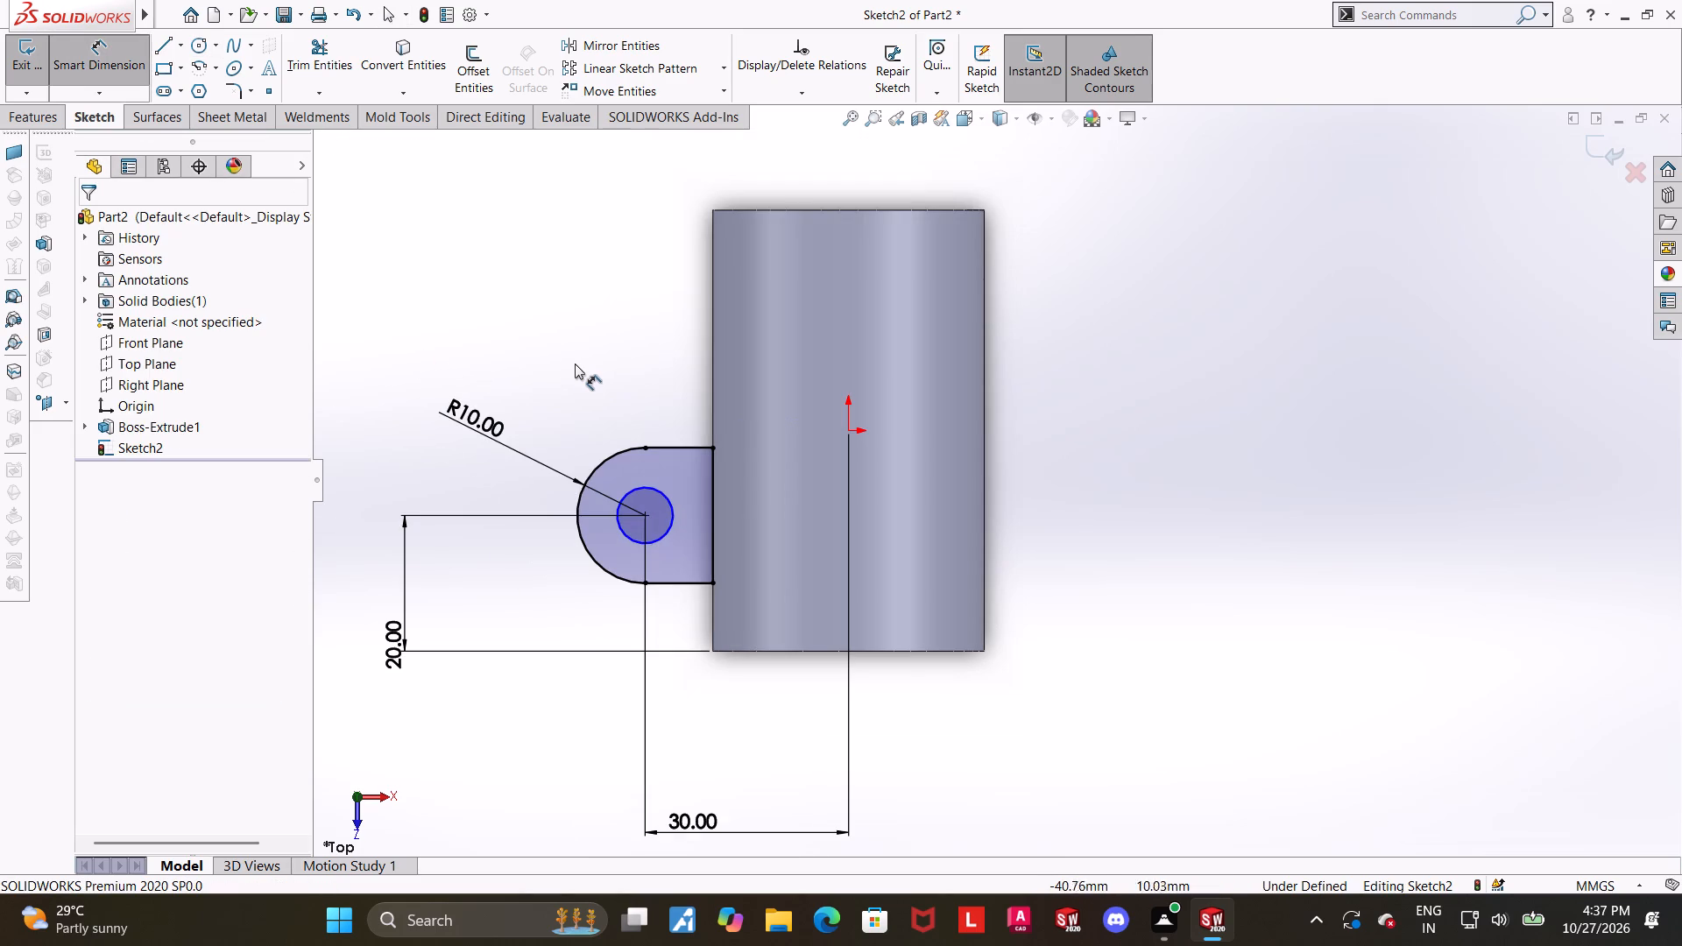
pyautogui.scroll(-1, 575, 365)
pyautogui.scroll(1, 575, 365)
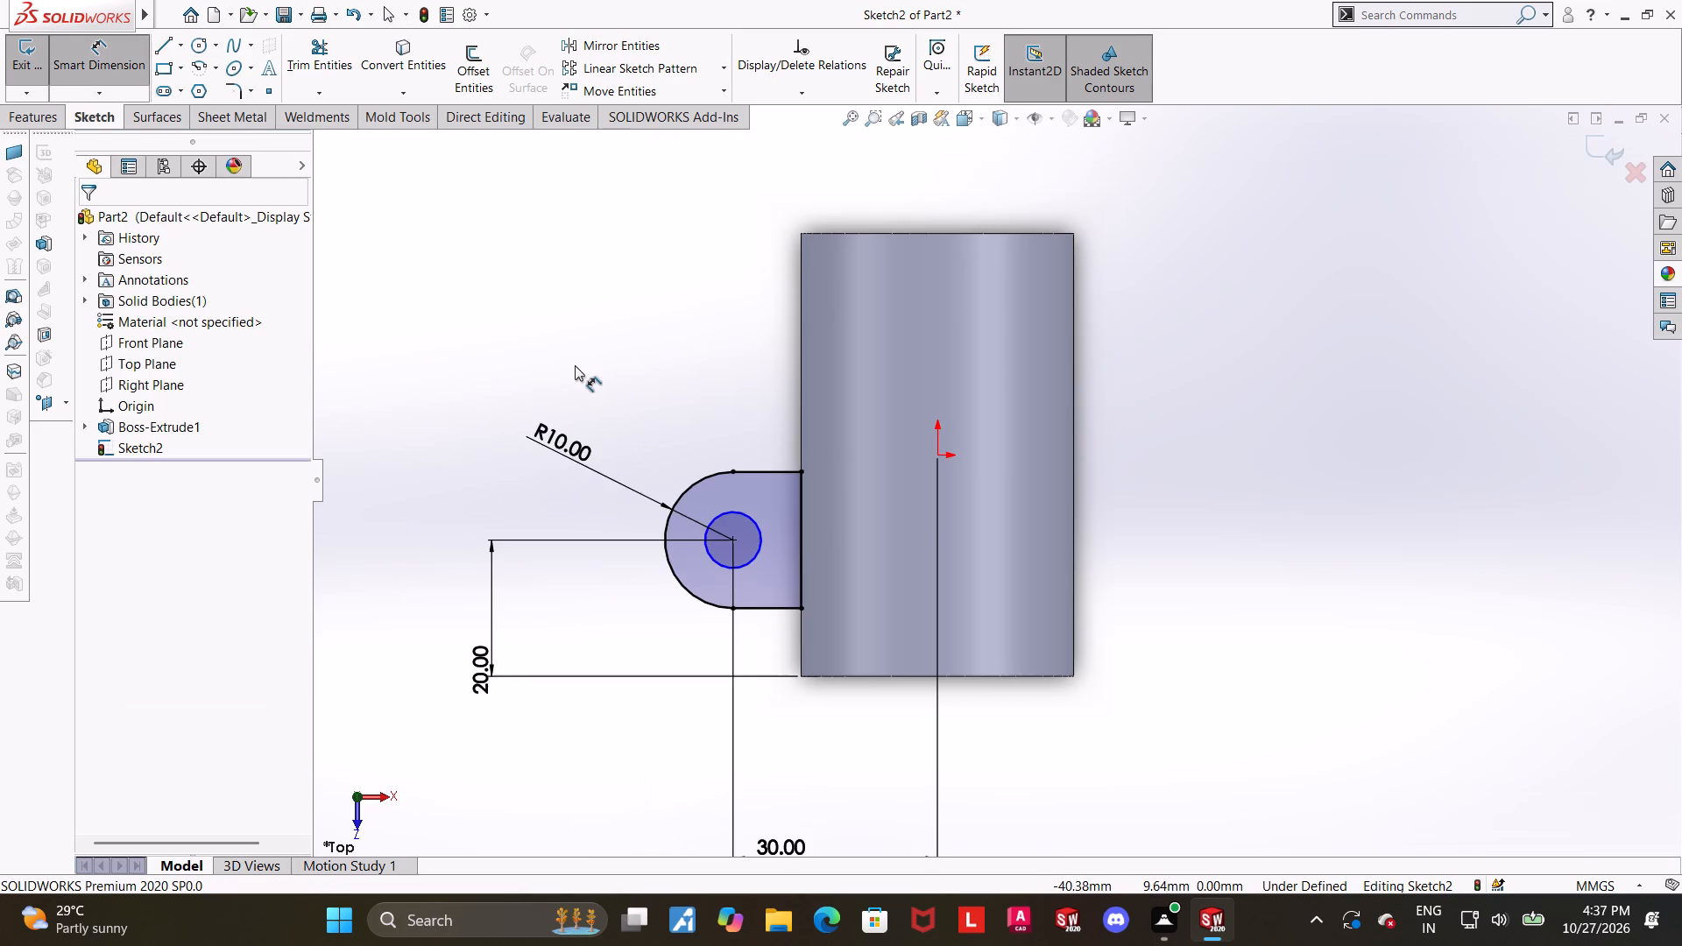
pyautogui.scroll(-1, 575, 365)
pyautogui.scroll(1, 575, 365)
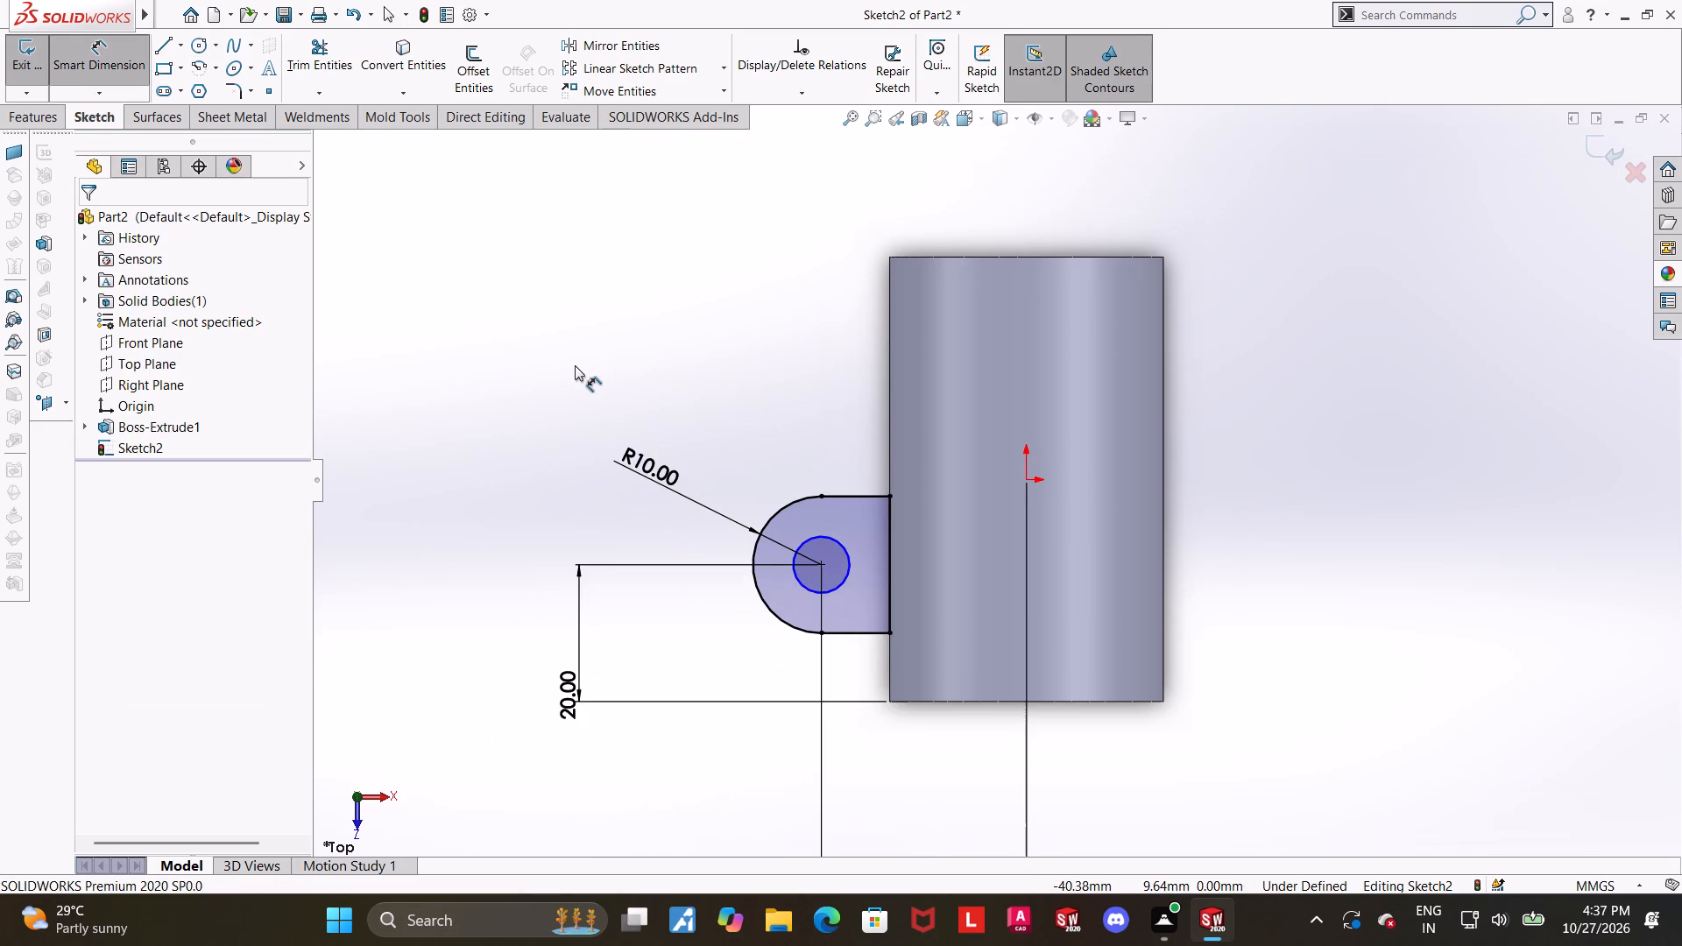
pyautogui.scroll(-1, 575, 365)
pyautogui.click(908, 579)
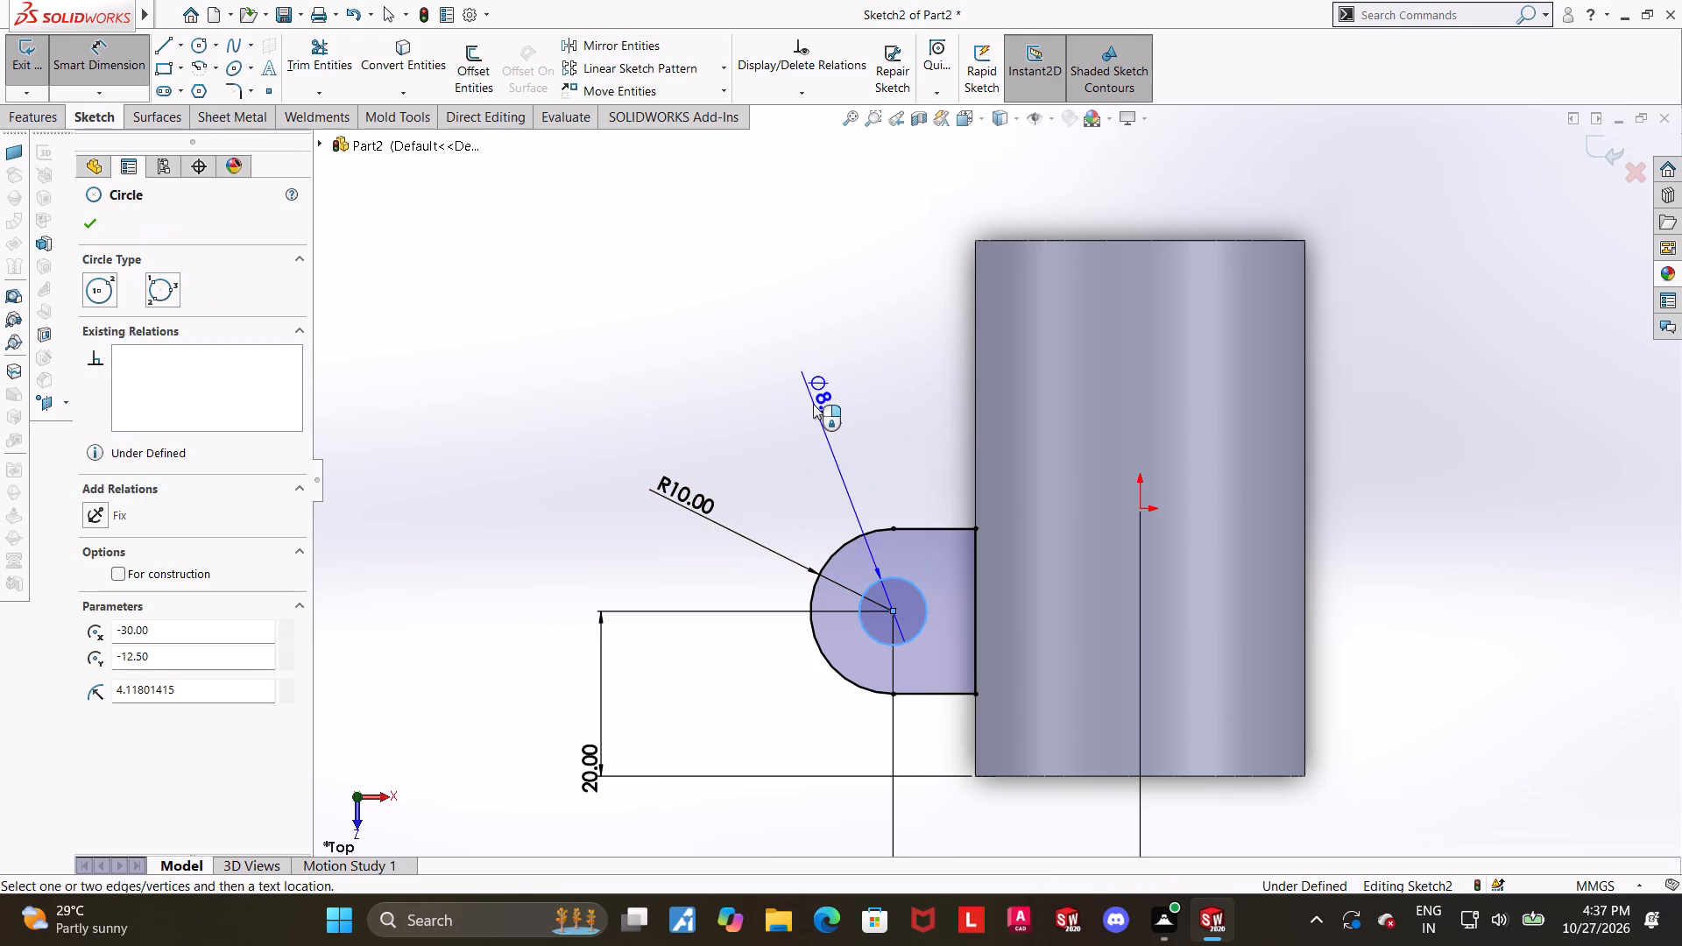
pyautogui.click(813, 404)
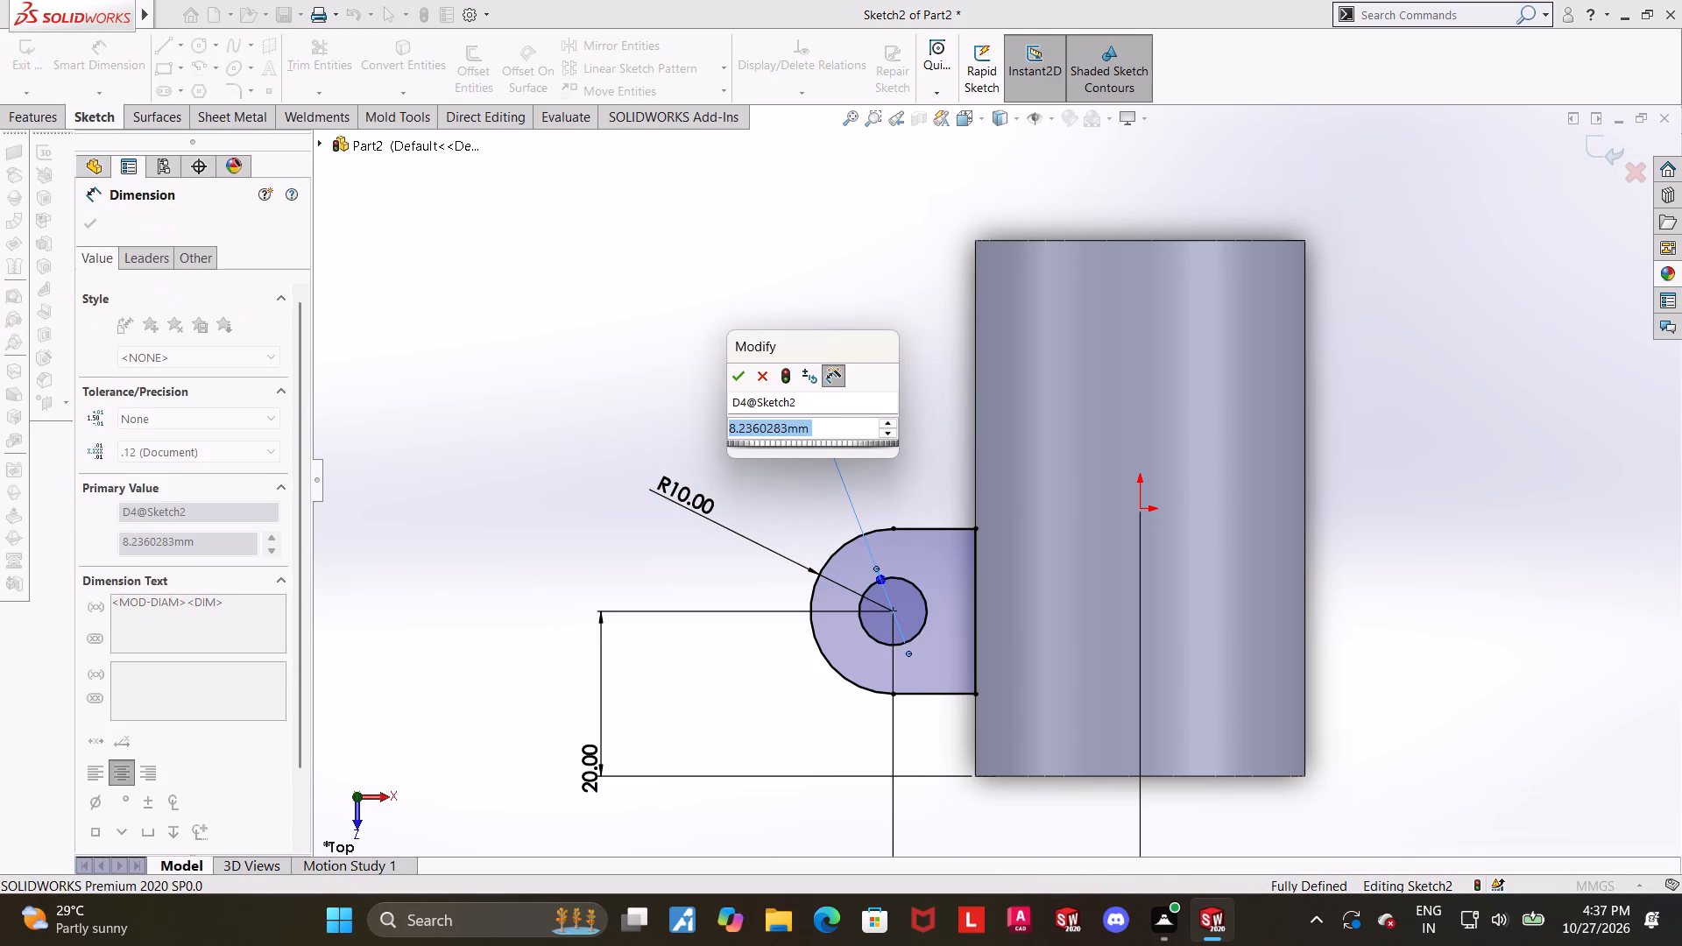
pyautogui.press('2')
pyautogui.press('BackSpace')
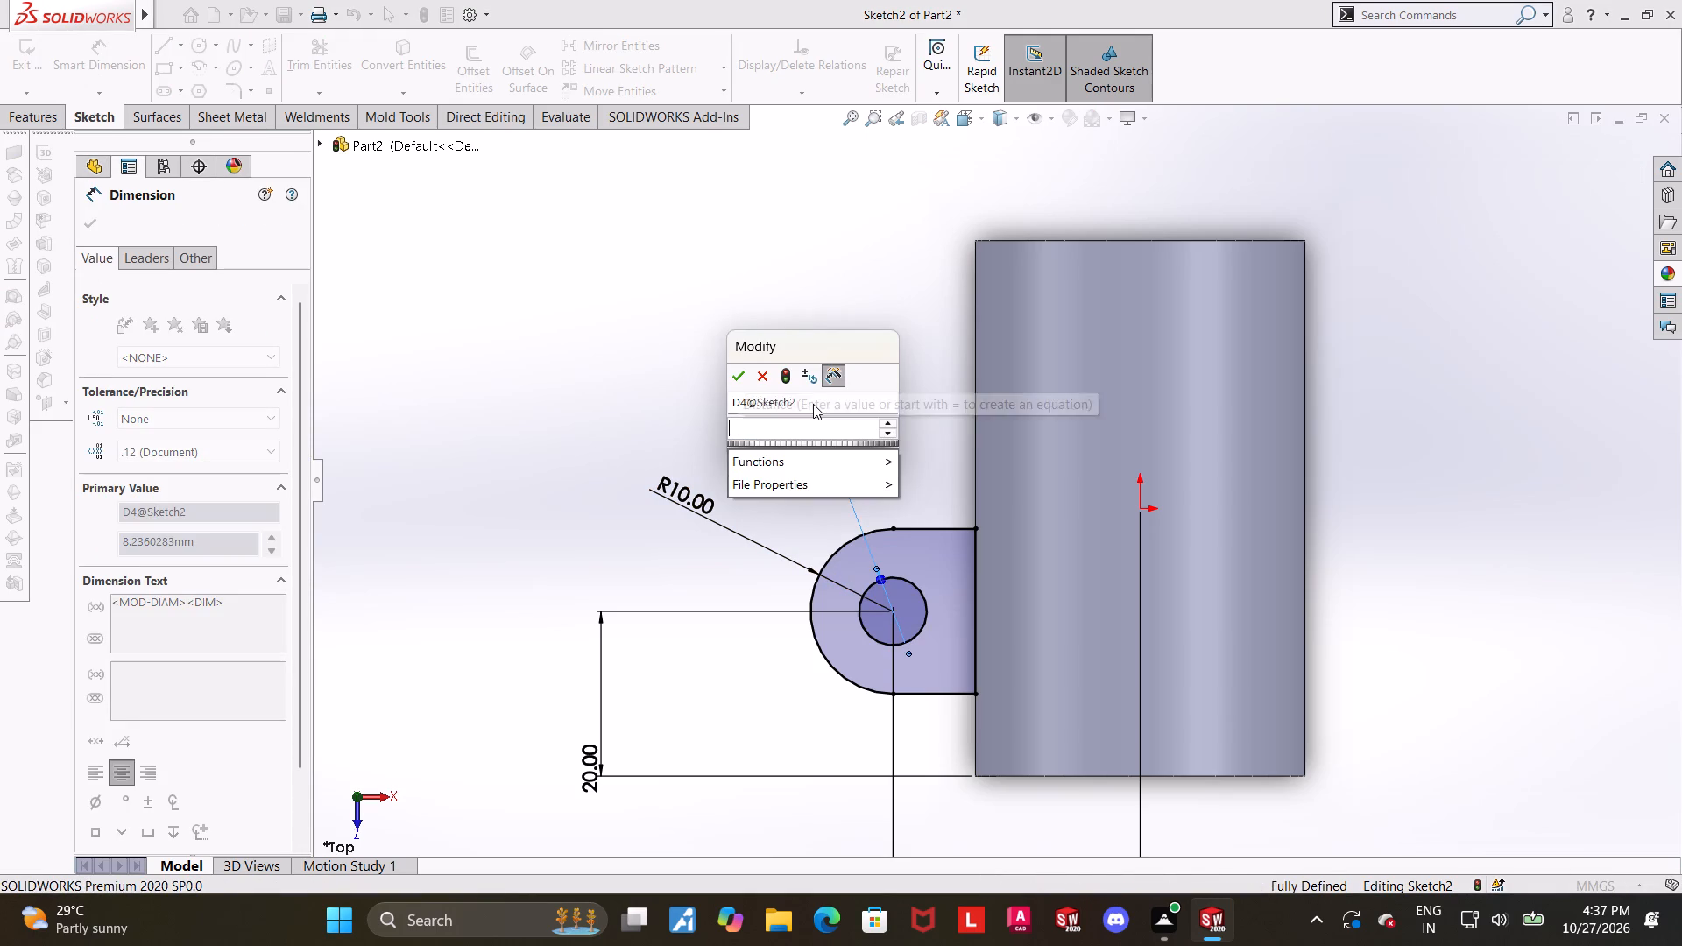
pyautogui.write('10')
pyautogui.press('Return')
pyautogui.press('Escape')
pyautogui.press('Escape')
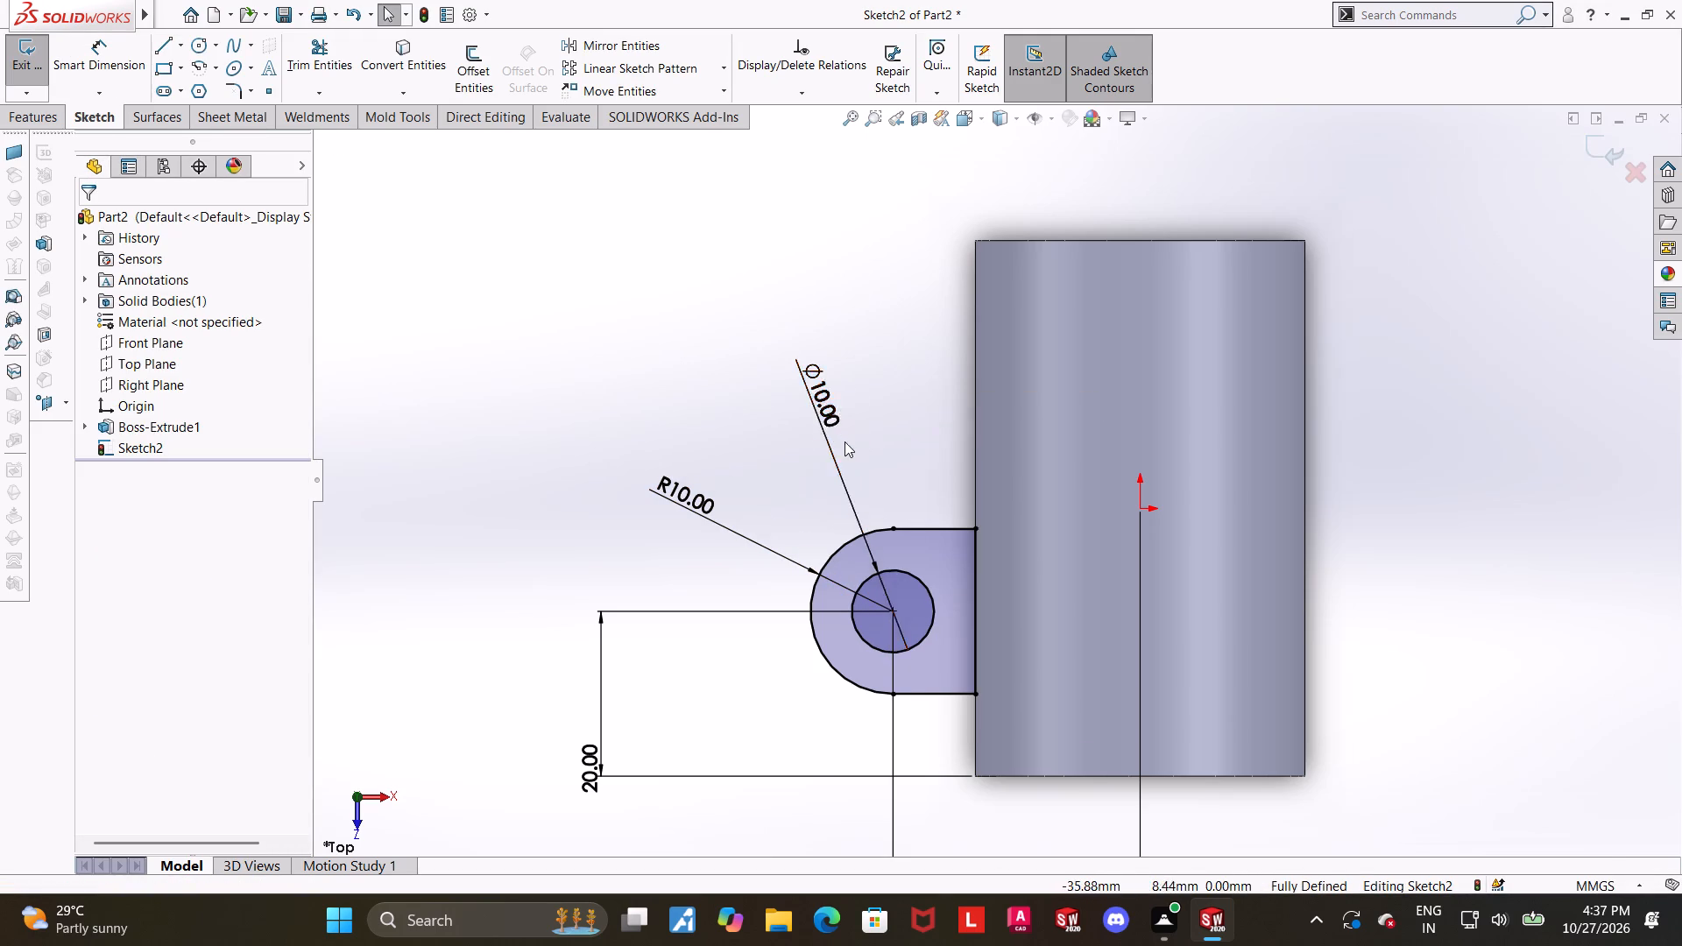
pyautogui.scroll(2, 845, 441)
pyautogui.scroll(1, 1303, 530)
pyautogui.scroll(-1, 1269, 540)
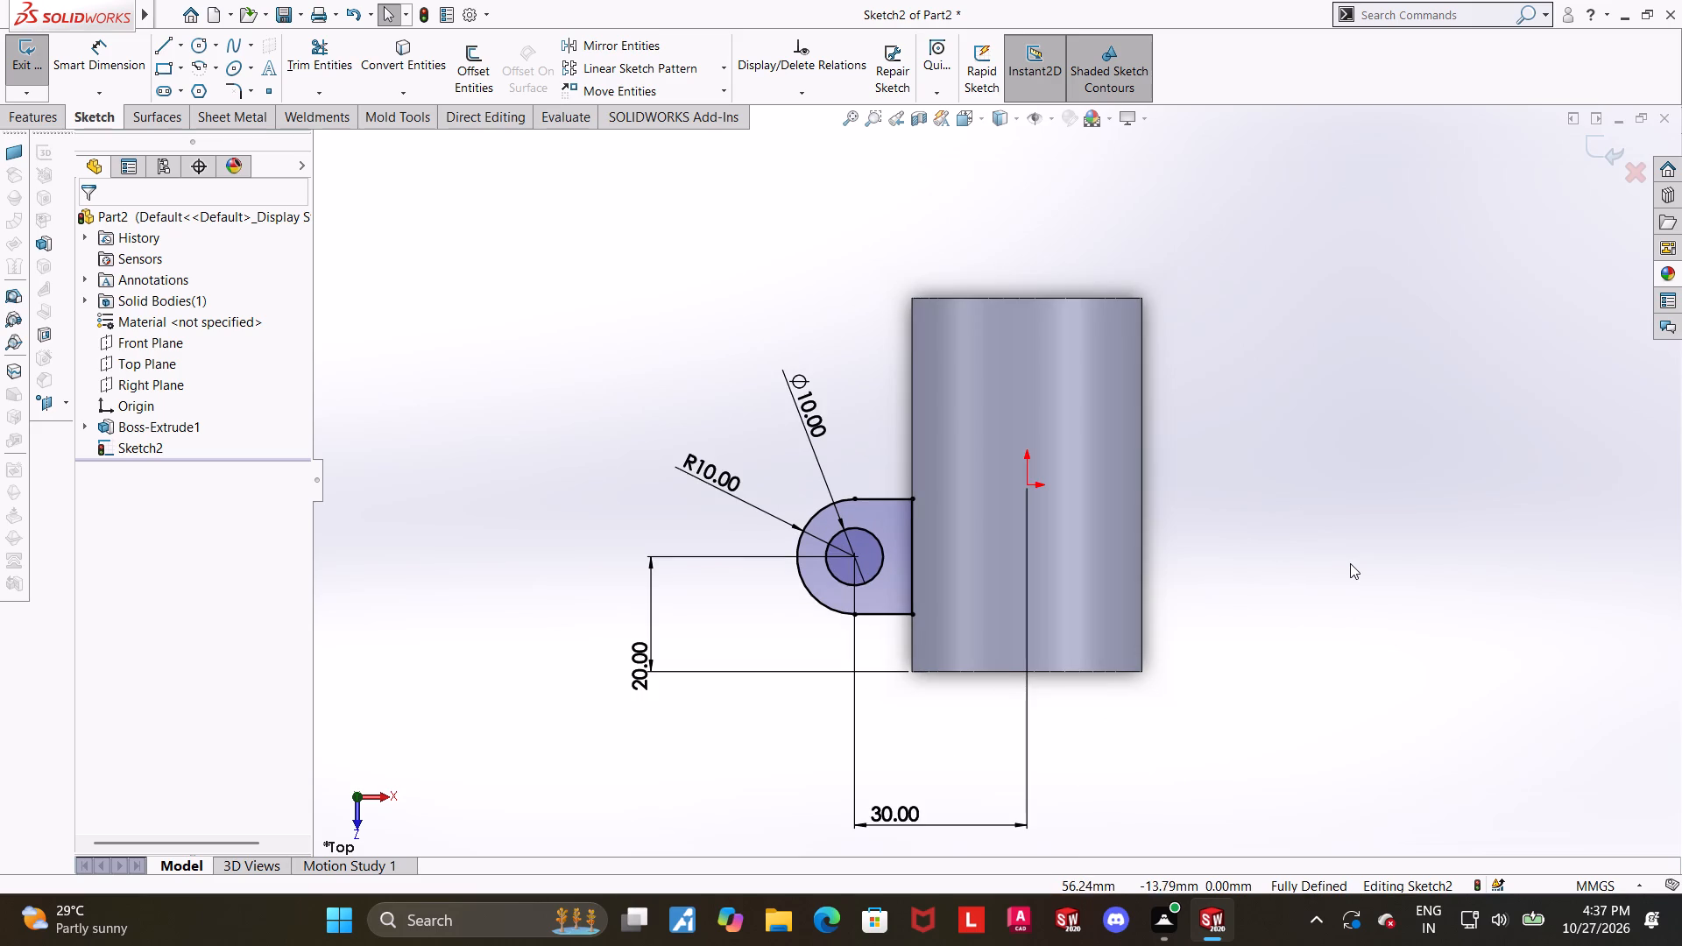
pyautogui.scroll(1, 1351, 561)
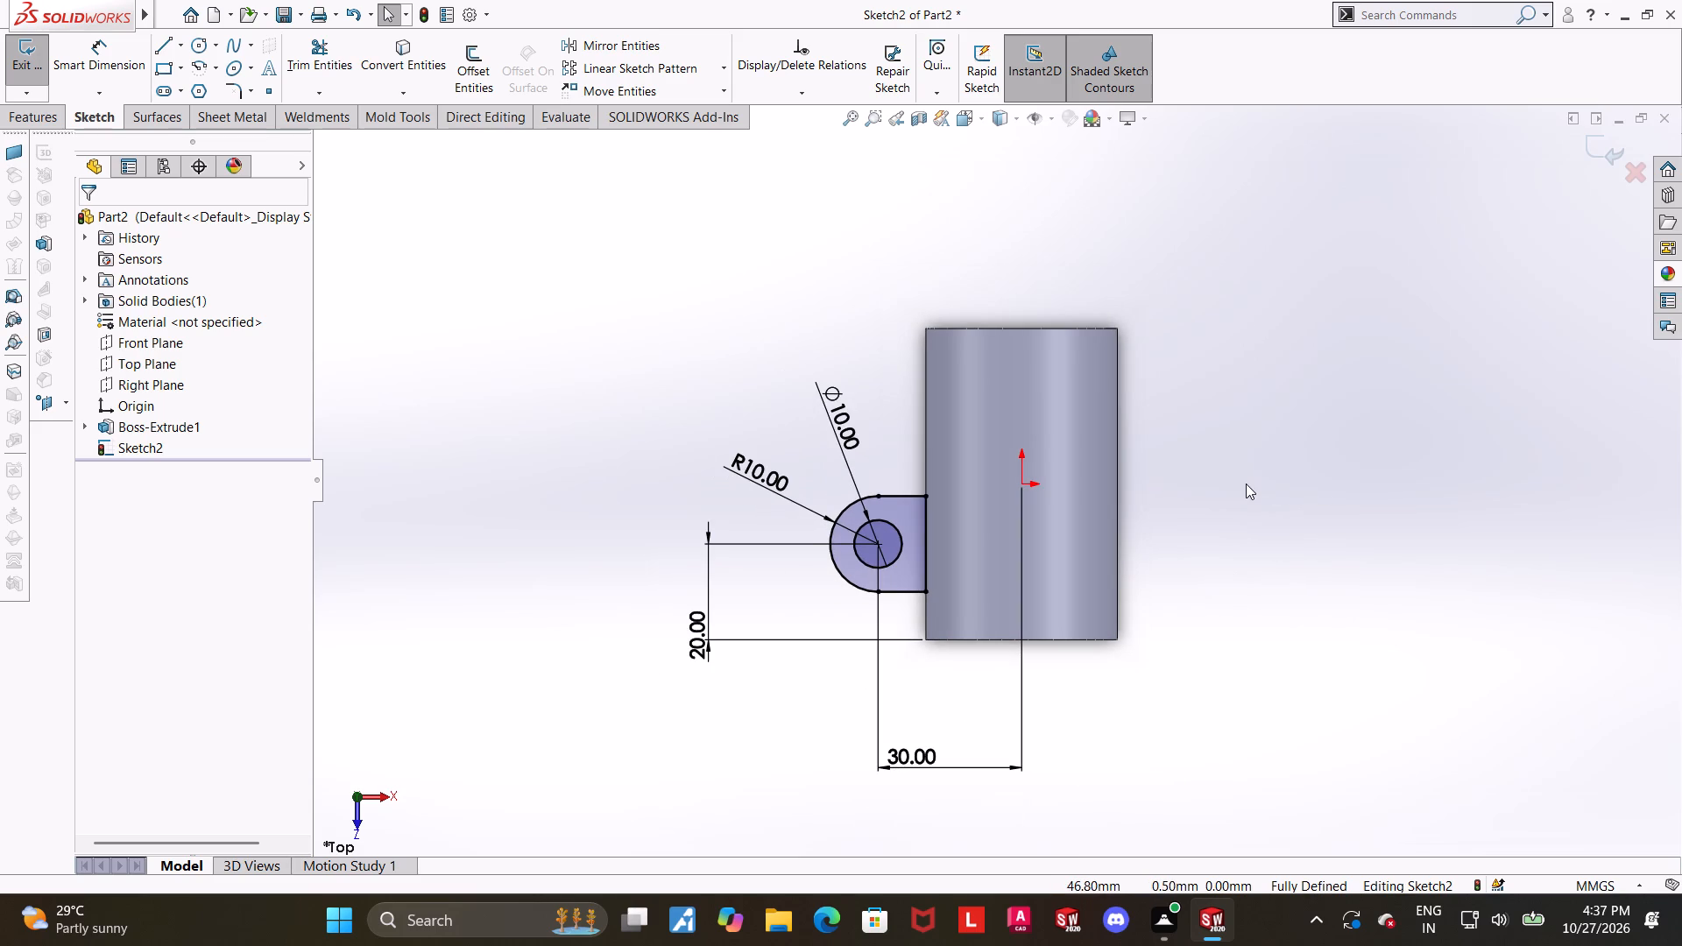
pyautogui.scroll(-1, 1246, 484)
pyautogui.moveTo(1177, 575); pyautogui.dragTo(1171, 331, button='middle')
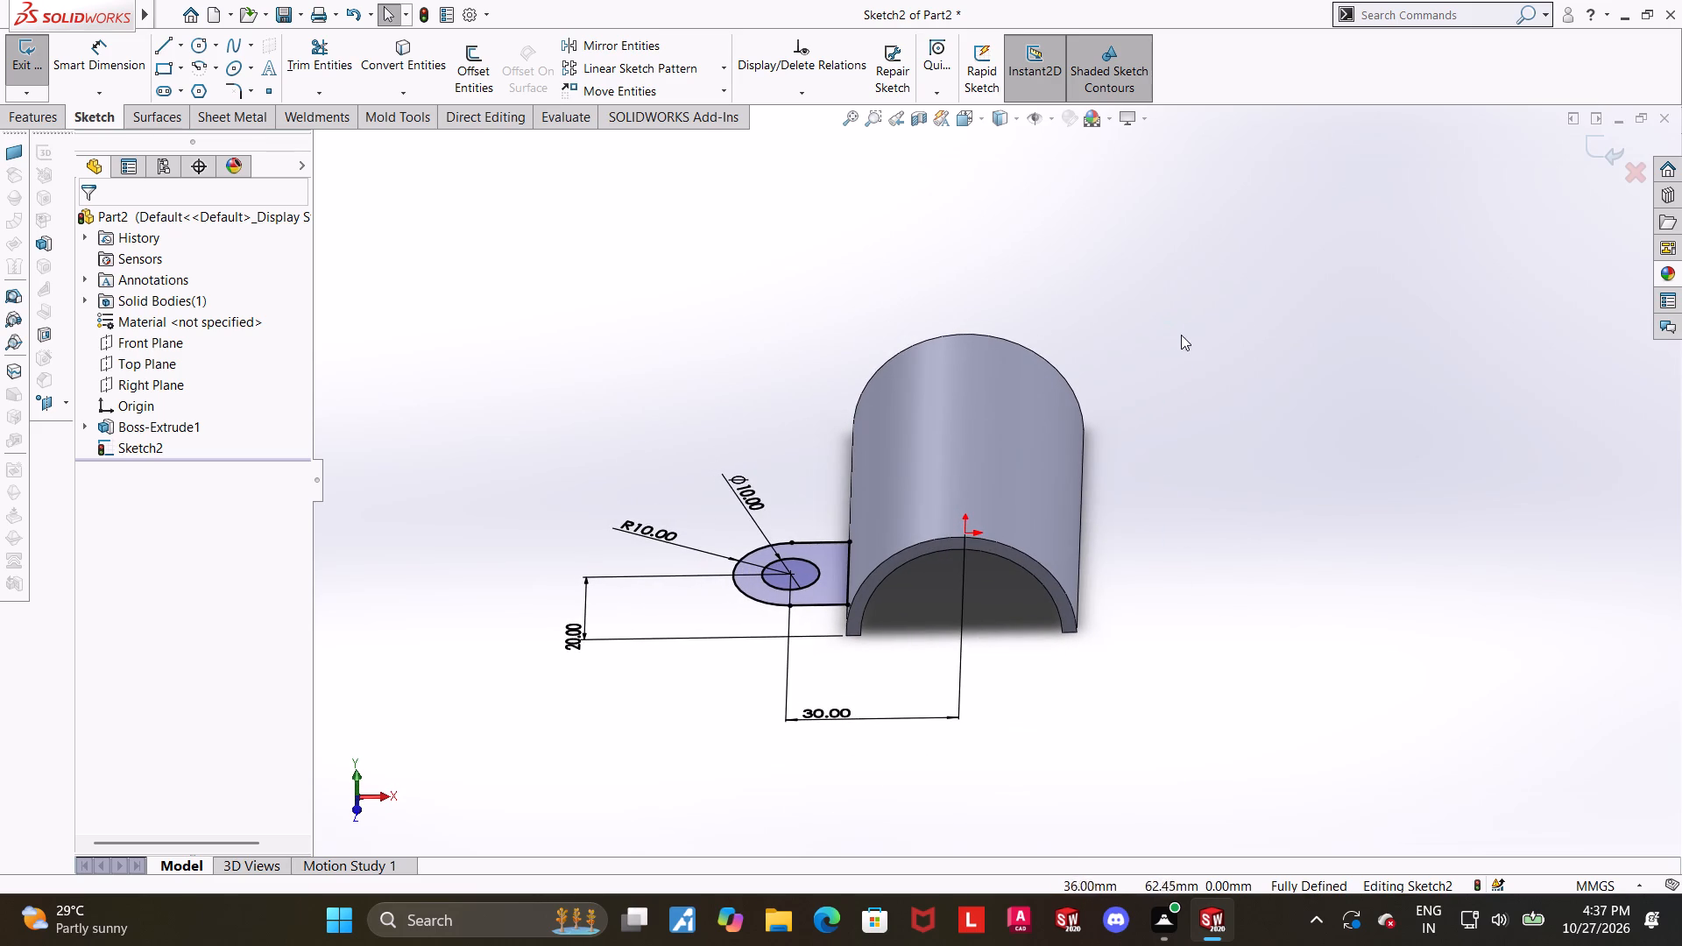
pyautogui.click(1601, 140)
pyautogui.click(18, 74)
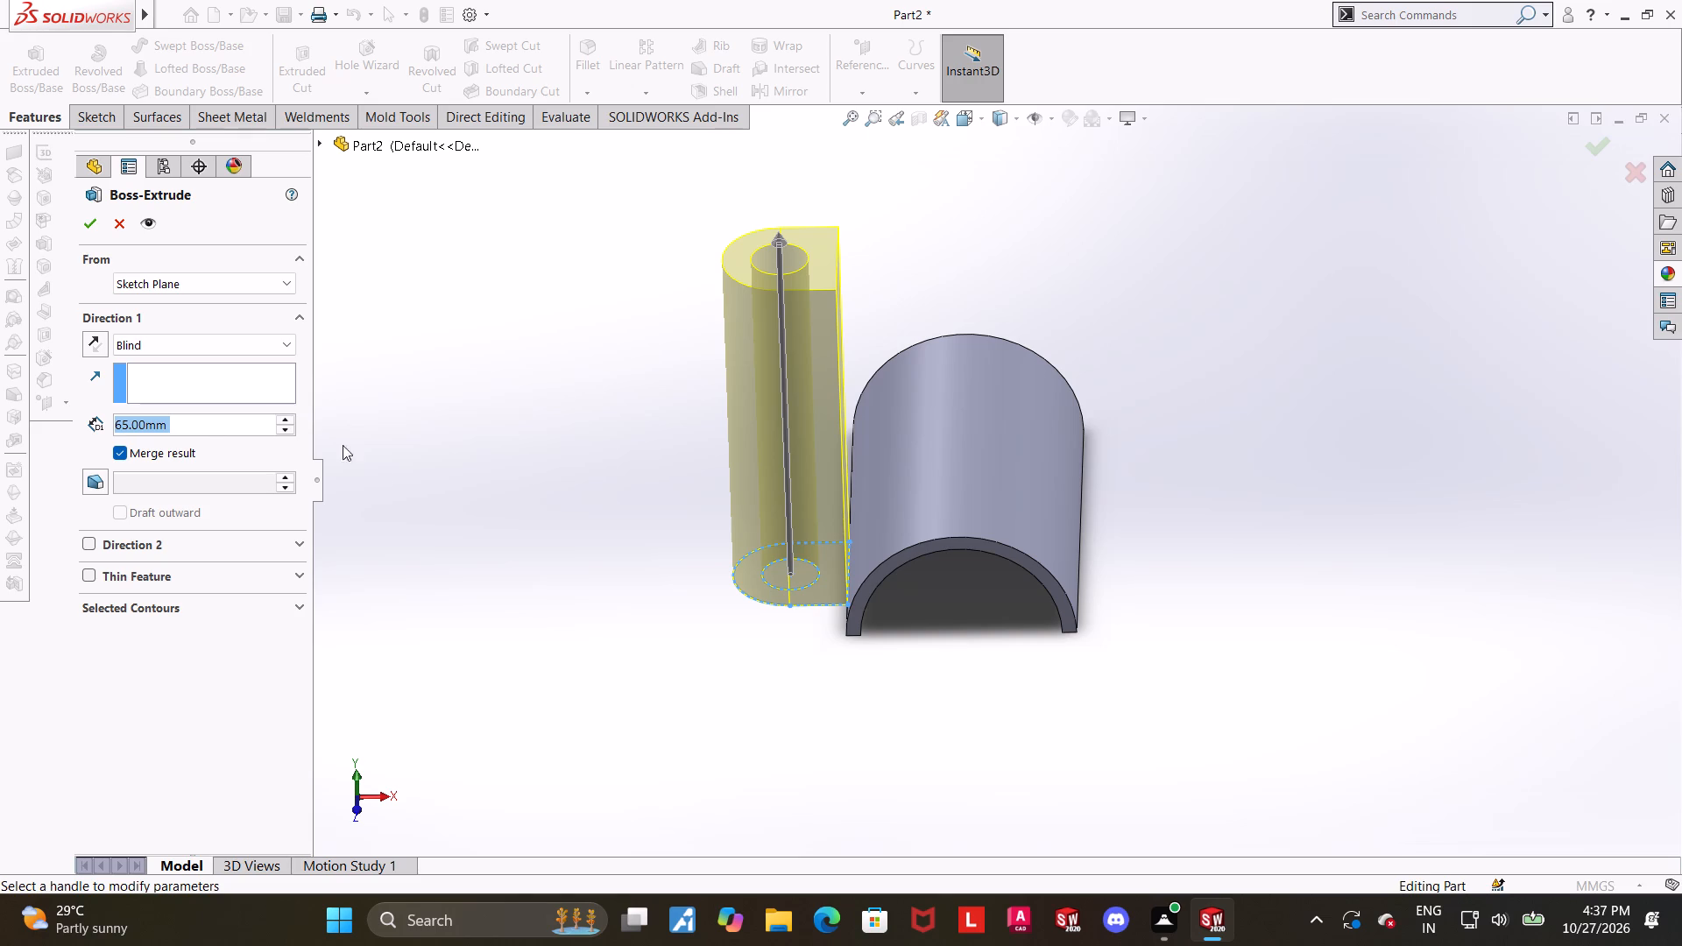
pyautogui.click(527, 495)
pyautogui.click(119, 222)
# Reopen the tab sketch and trim away its closing line along the shell's outer edge.
pyautogui.click(138, 450)
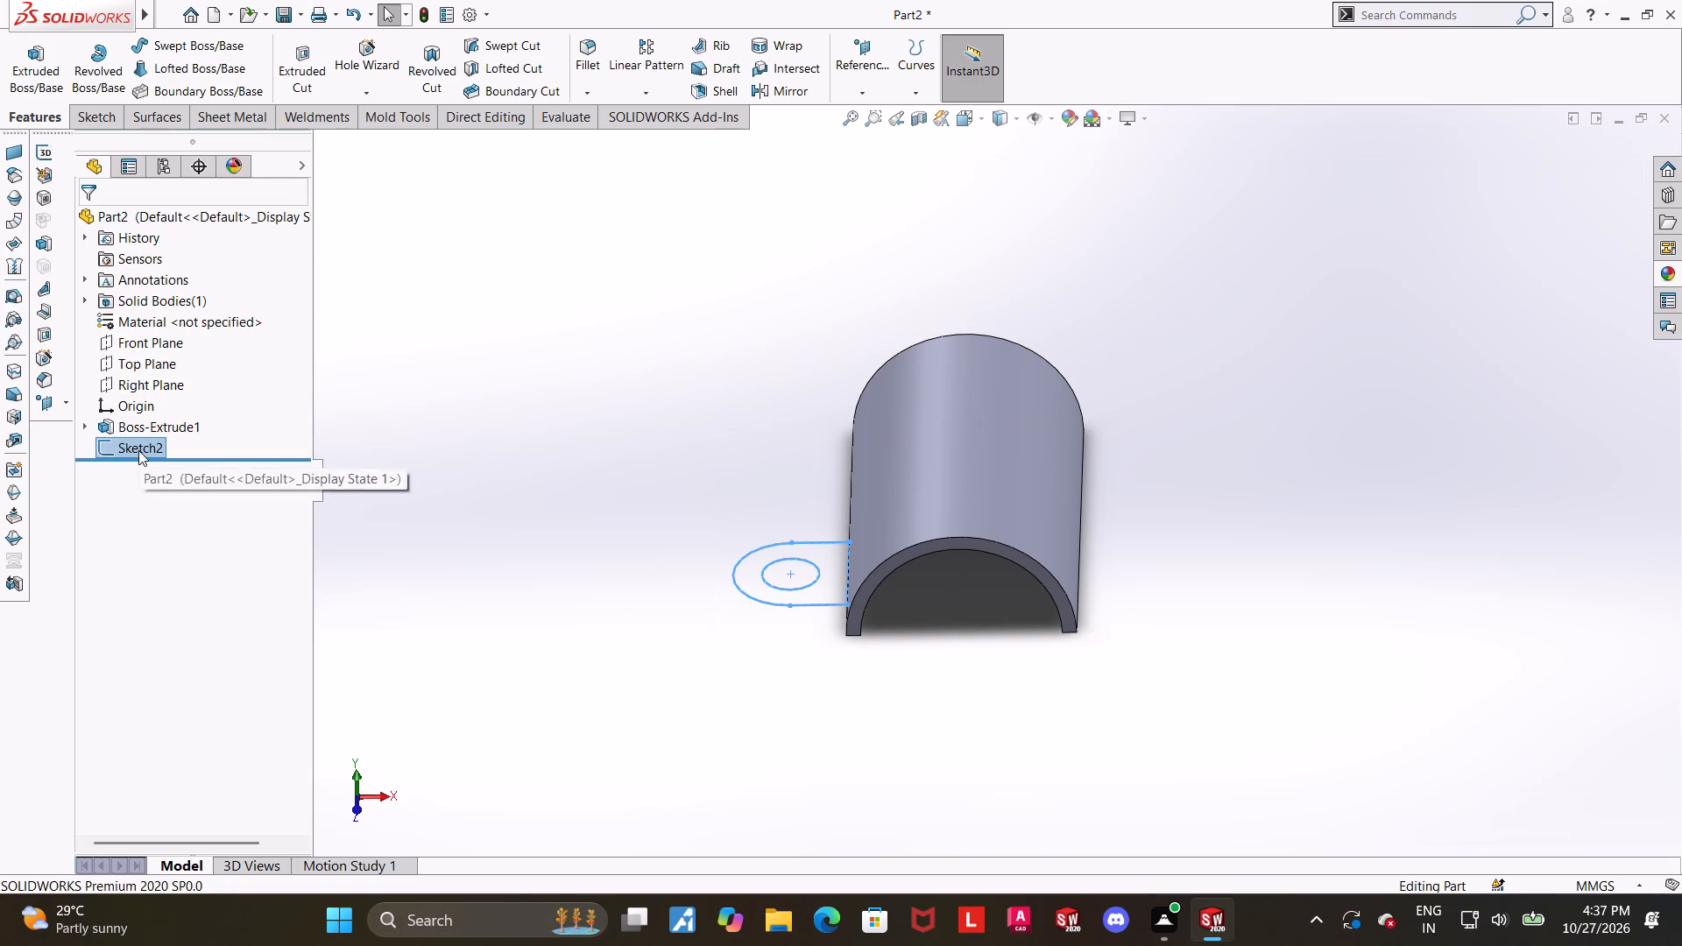
pyautogui.click(293, 427)
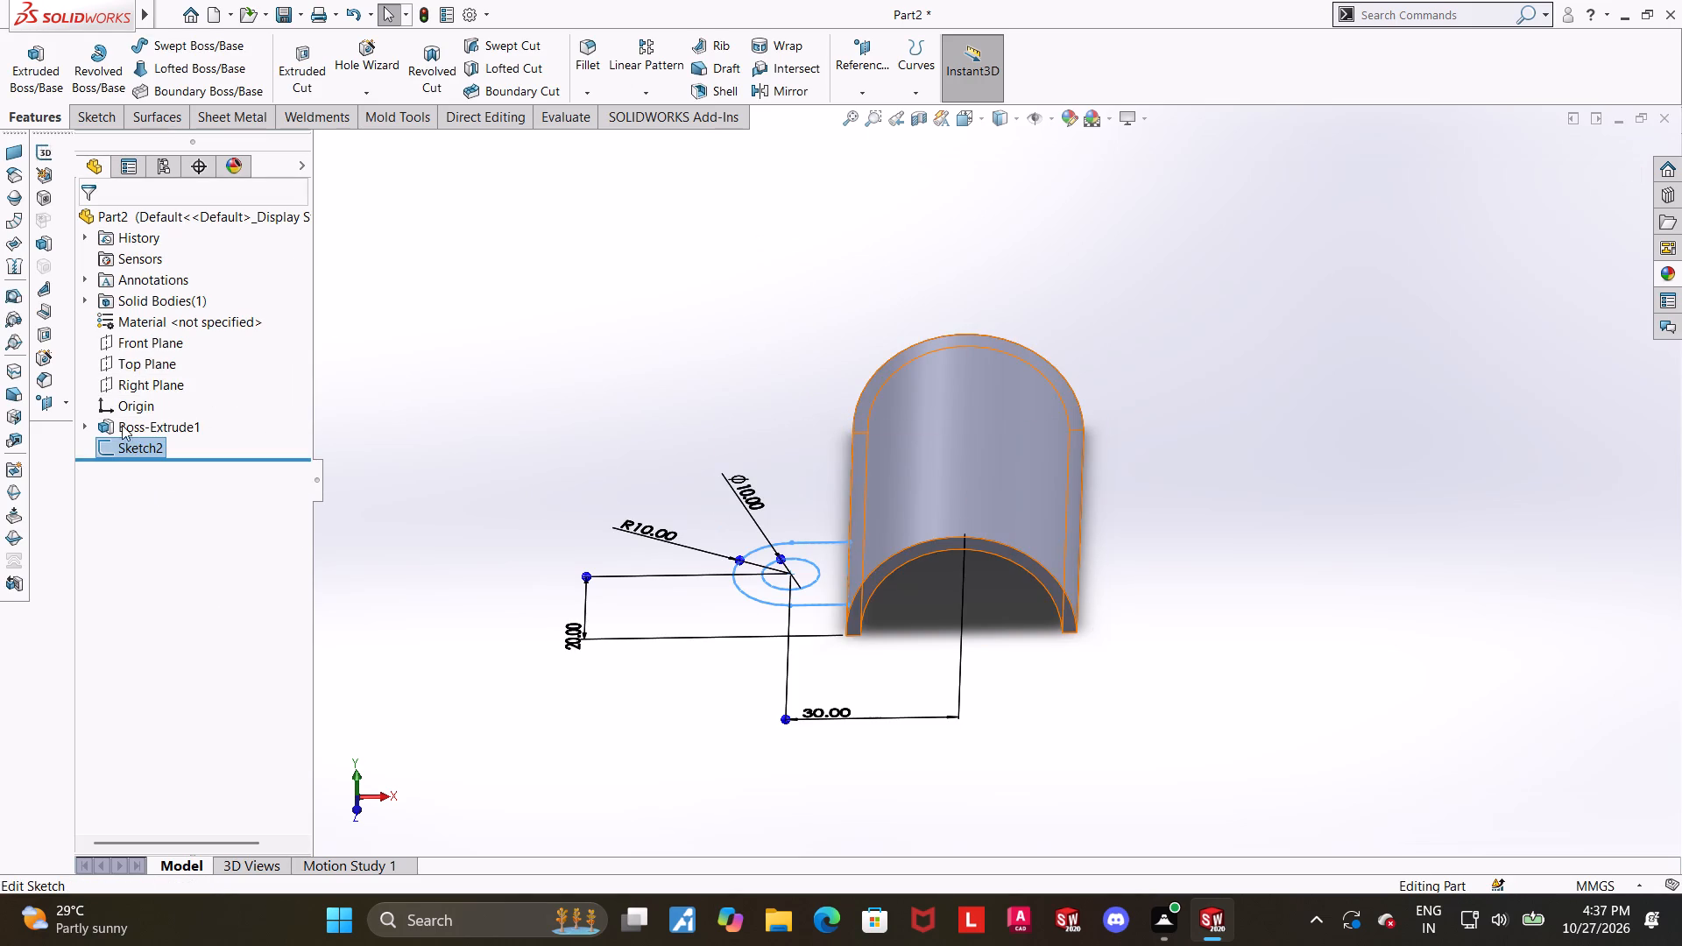
pyautogui.click(129, 441)
pyautogui.click(143, 392)
pyautogui.click(143, 442)
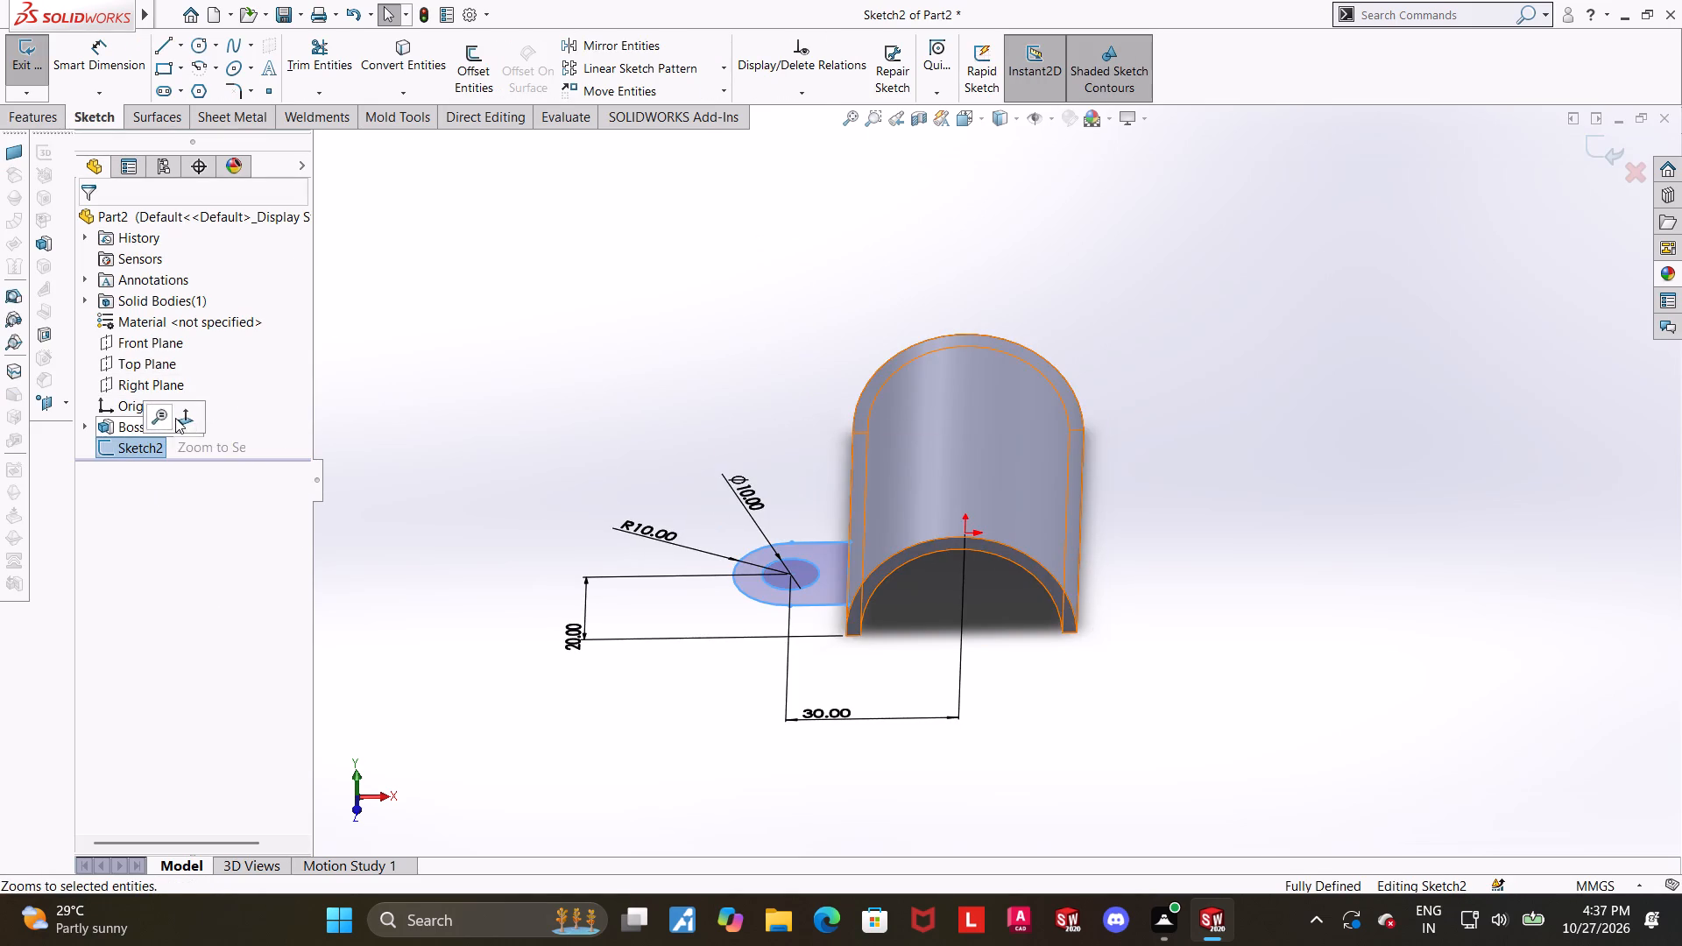
pyautogui.click(175, 418)
pyautogui.click(1460, 501)
pyautogui.scroll(-1, 1319, 441)
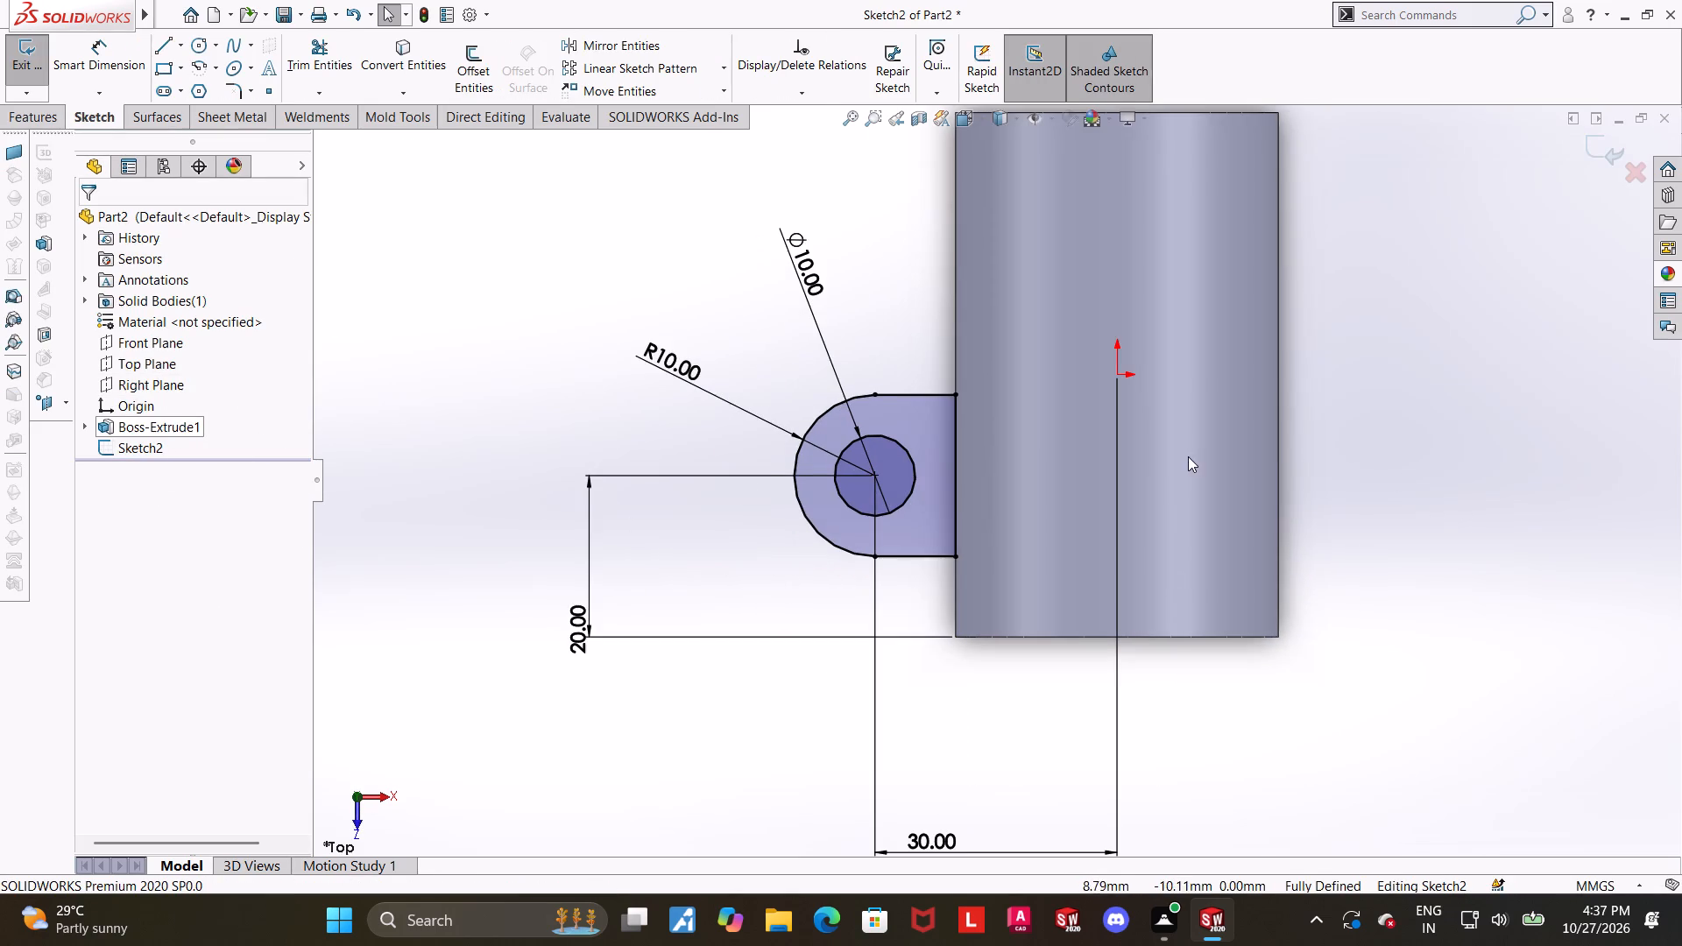
pyautogui.scroll(-1, 1097, 459)
pyautogui.press('Escape')
pyautogui.click(305, 67)
pyautogui.moveTo(1026, 460); pyautogui.dragTo(926, 466)
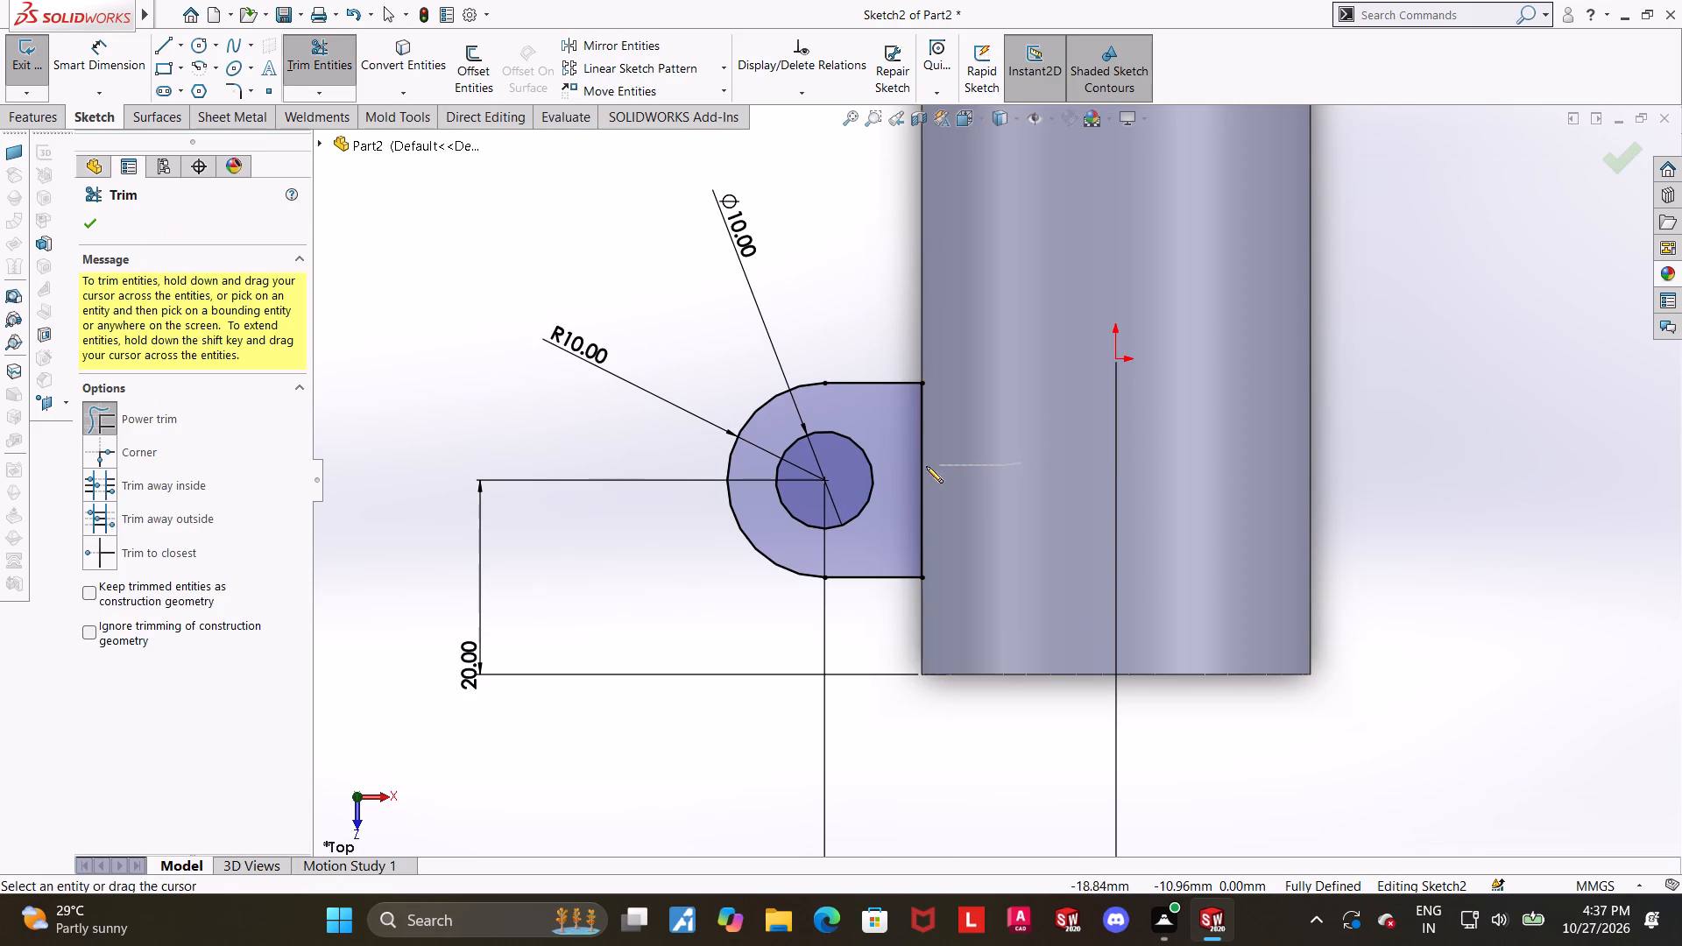
pyautogui.moveTo(926, 466); pyautogui.dragTo(902, 469)
pyautogui.press('Escape')
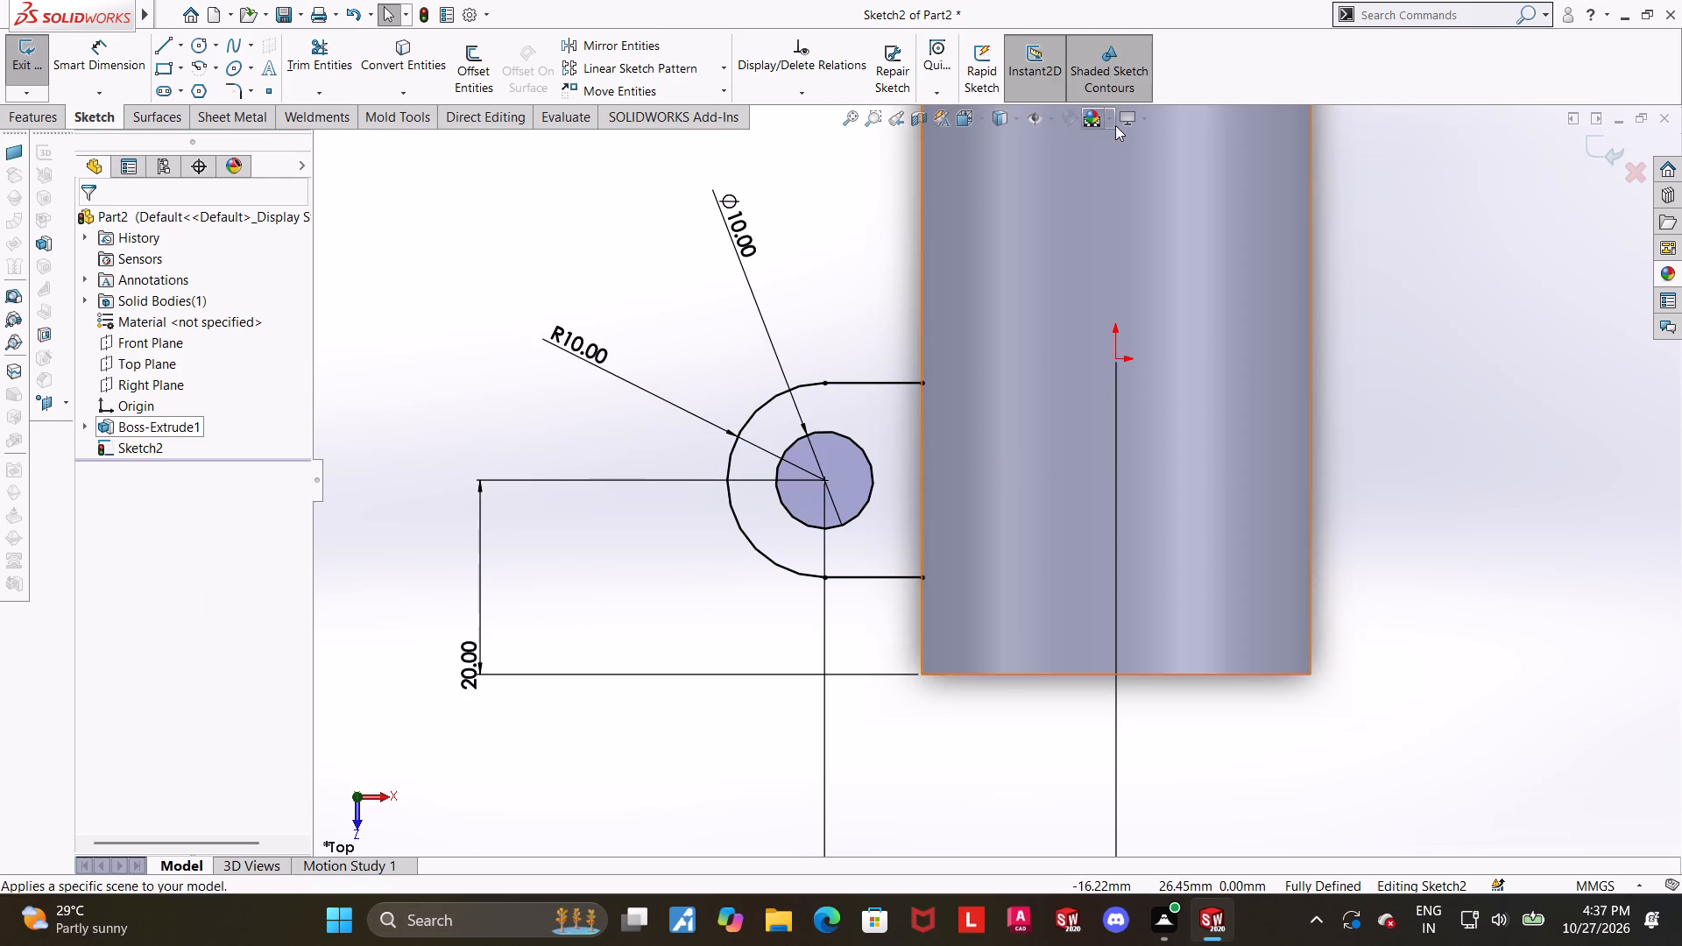
# Display the model with hidden lines visible.
pyautogui.click(1016, 113)
pyautogui.click(1000, 211)
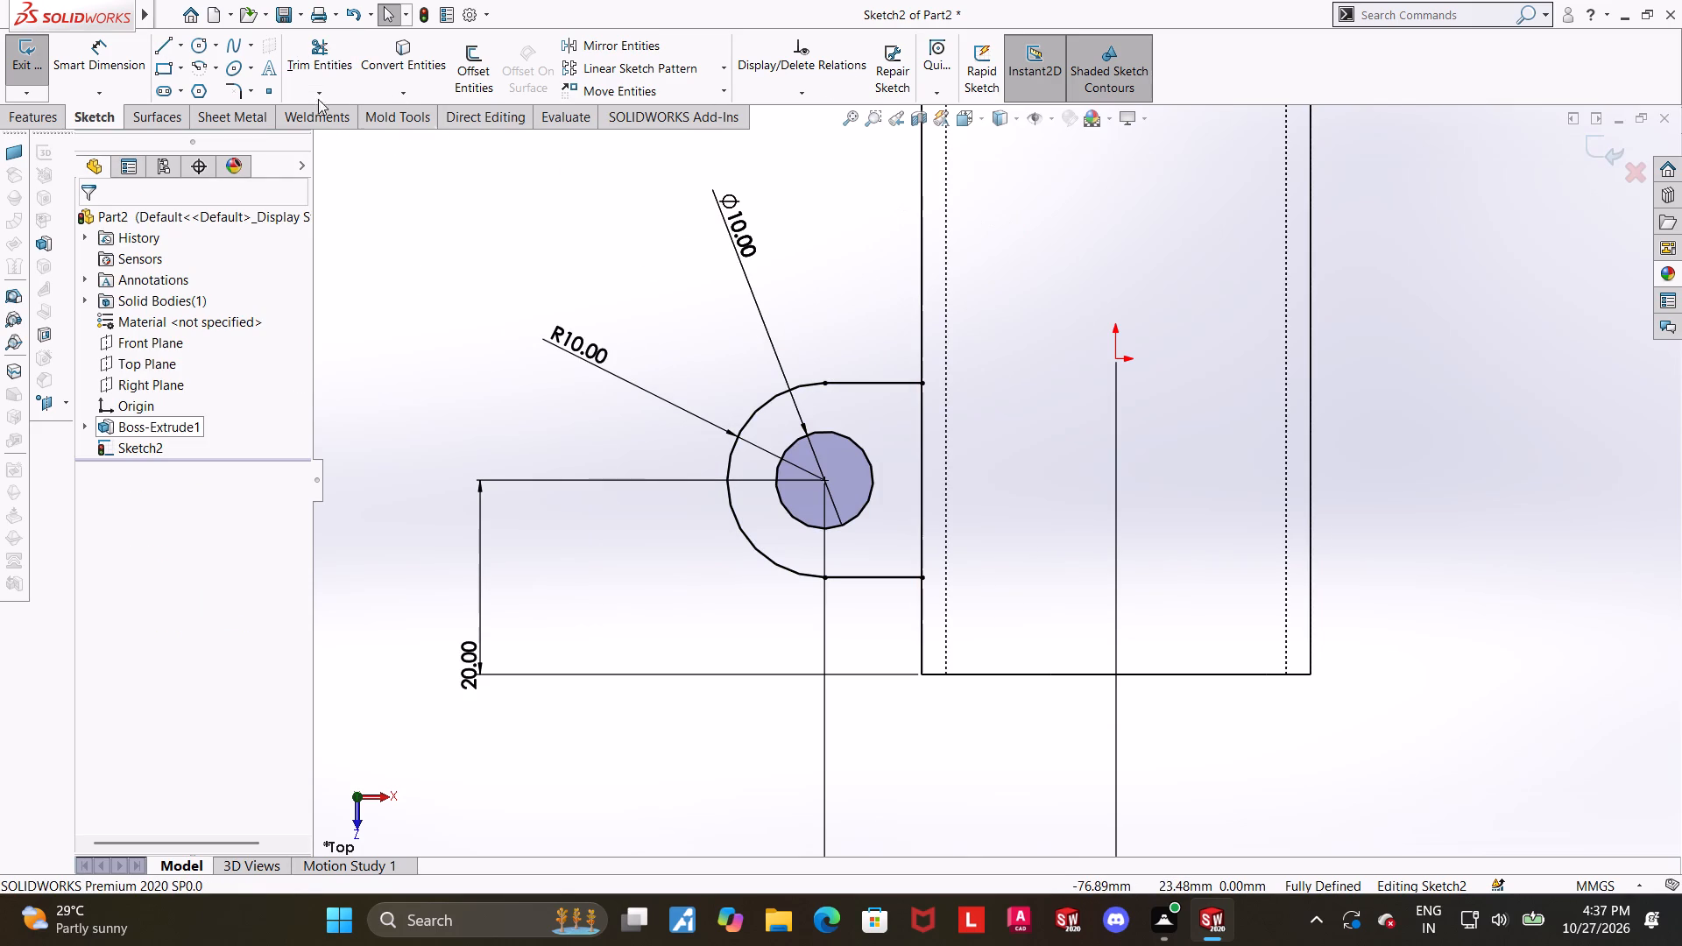
pyautogui.click(157, 47)
pyautogui.press('Escape')
pyautogui.press('Escape')
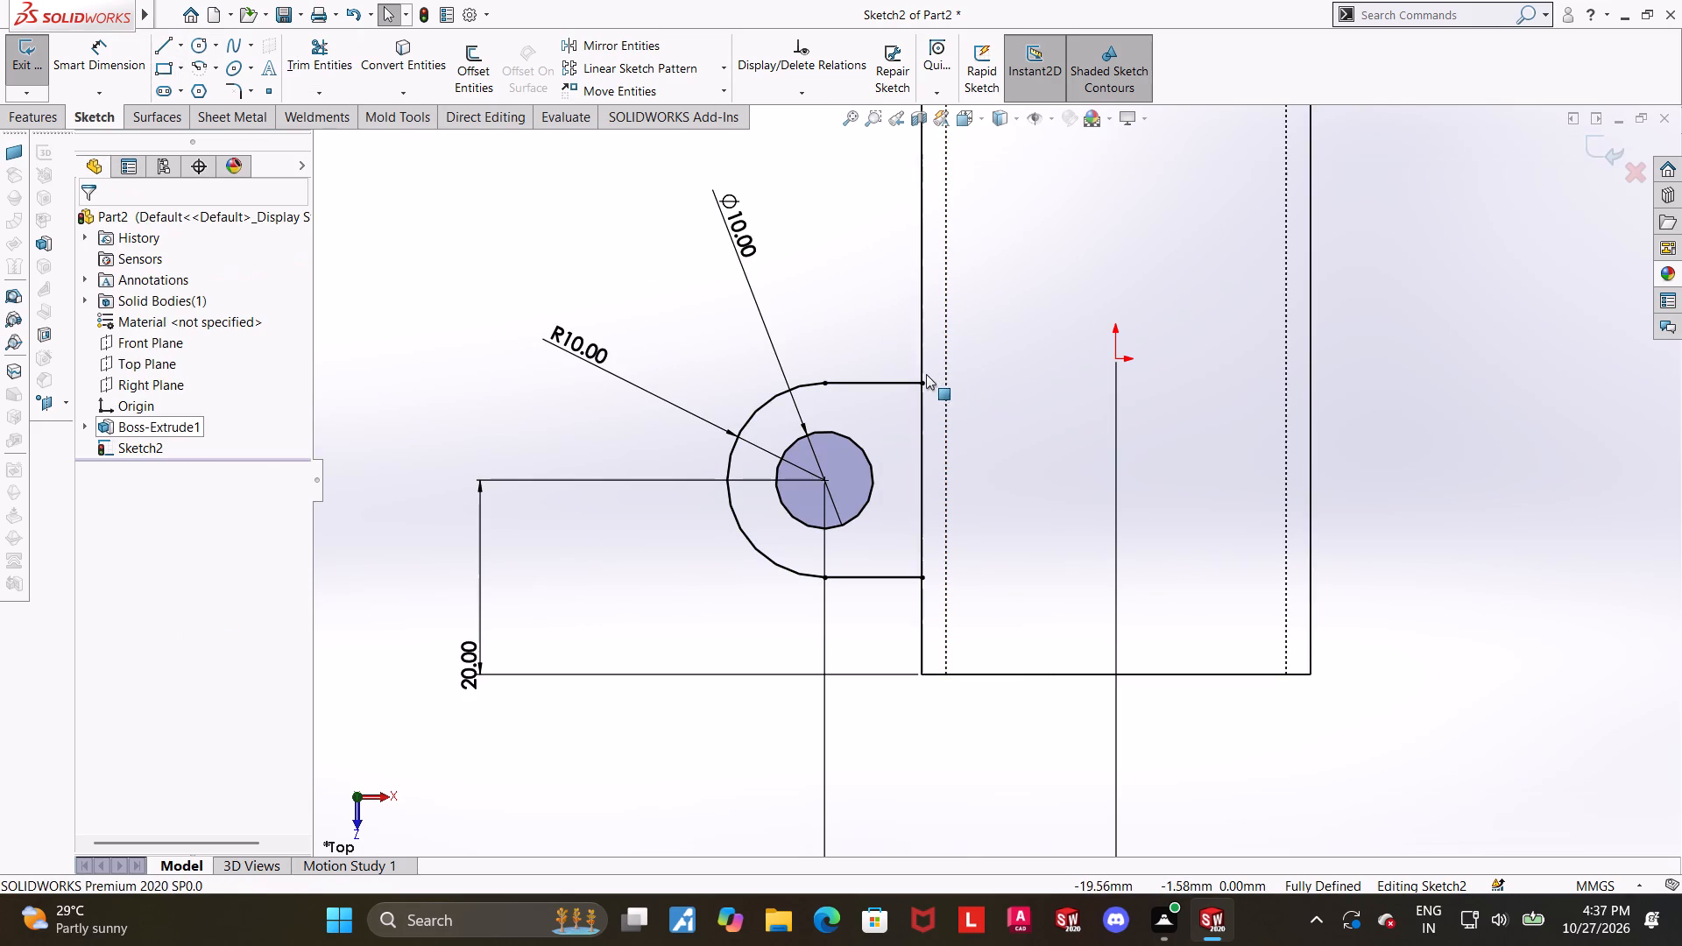
# Delete the coincident relations tying the tab's two open line ends to the shell's outer edge.
pyautogui.moveTo(922, 380); pyautogui.dragTo(950, 379)
pyautogui.rightClick(932, 388)
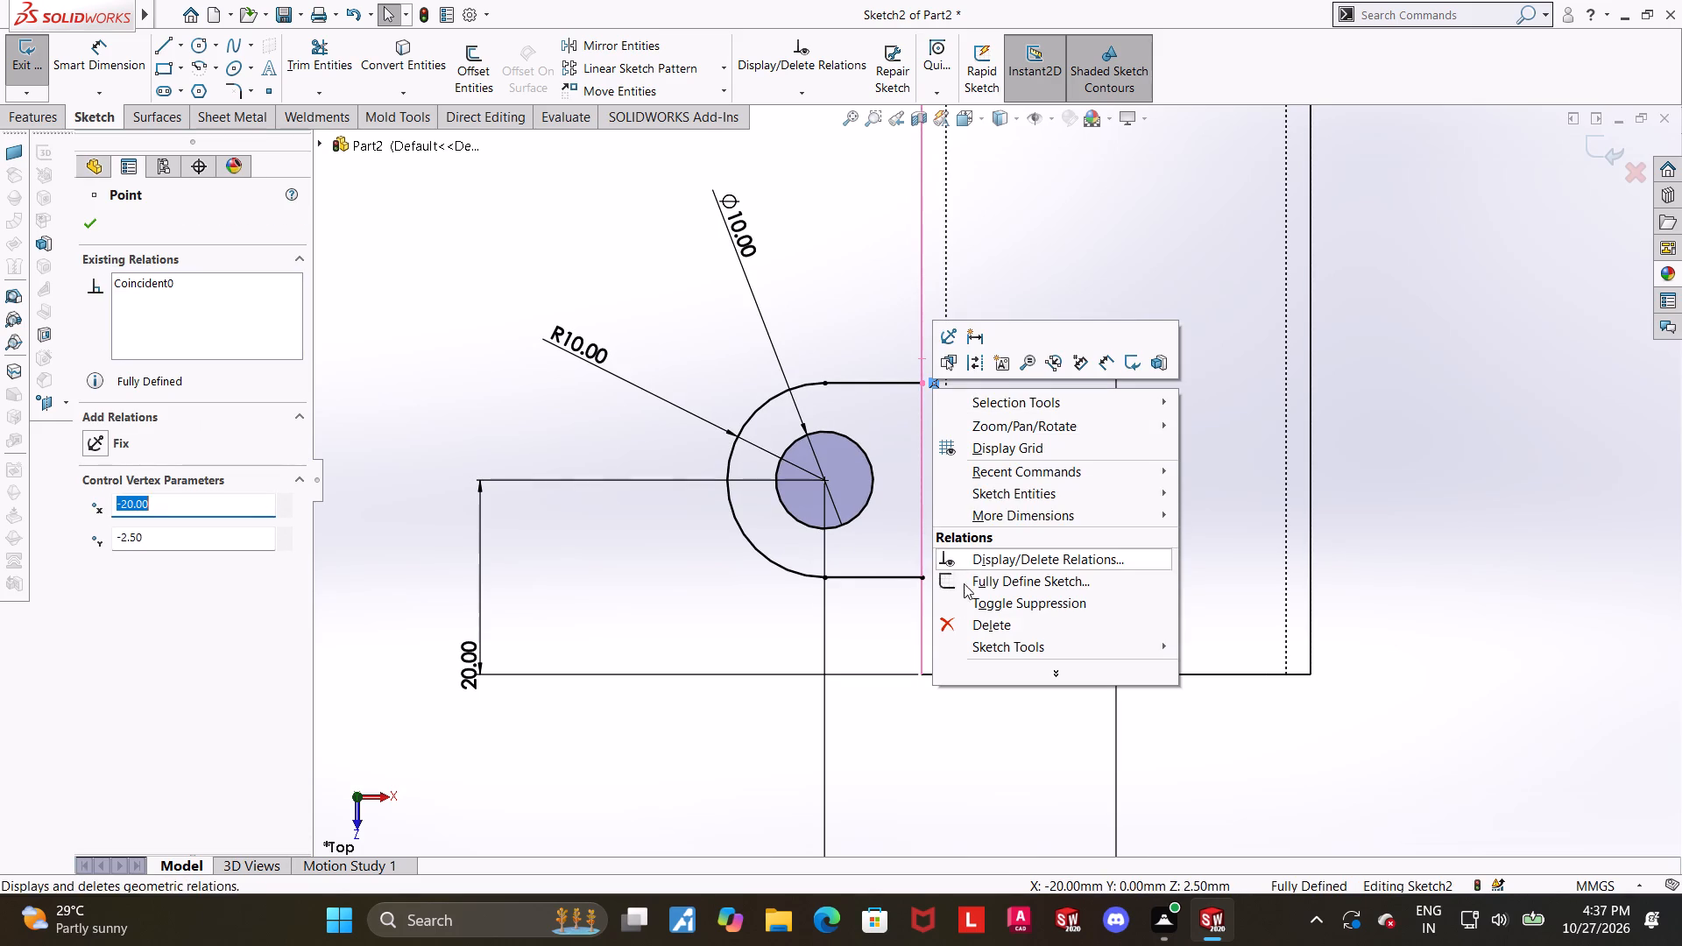
pyautogui.click(965, 620)
pyautogui.rightClick(927, 583)
pyautogui.press('Escape')
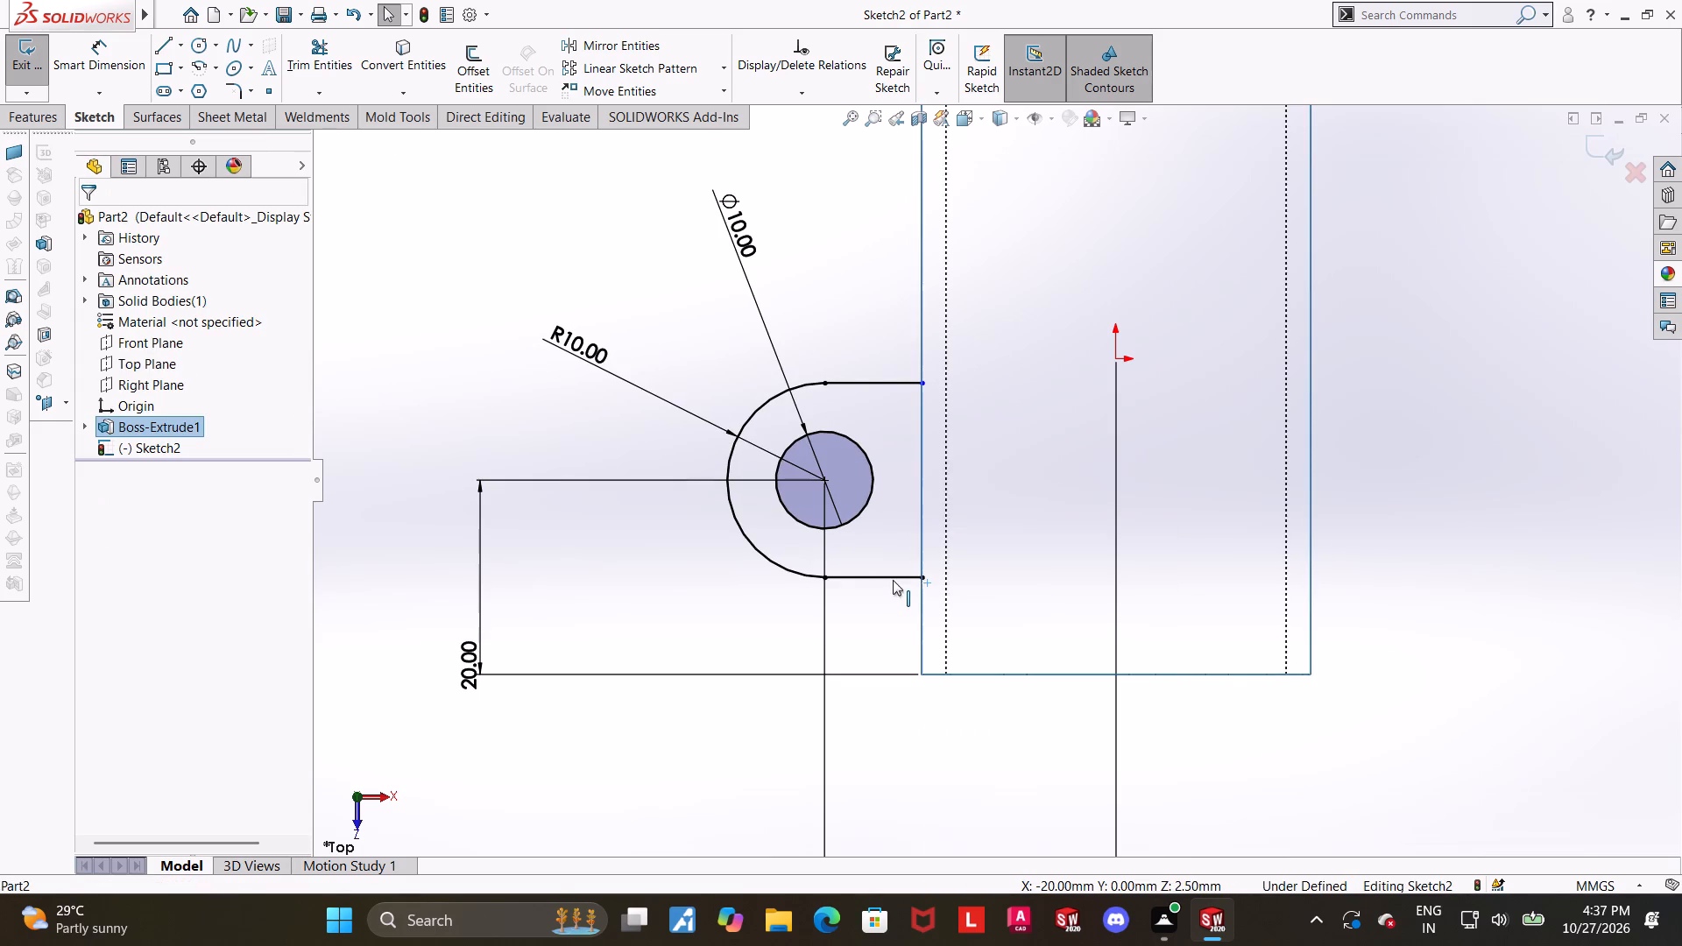
pyautogui.rightClick(922, 581)
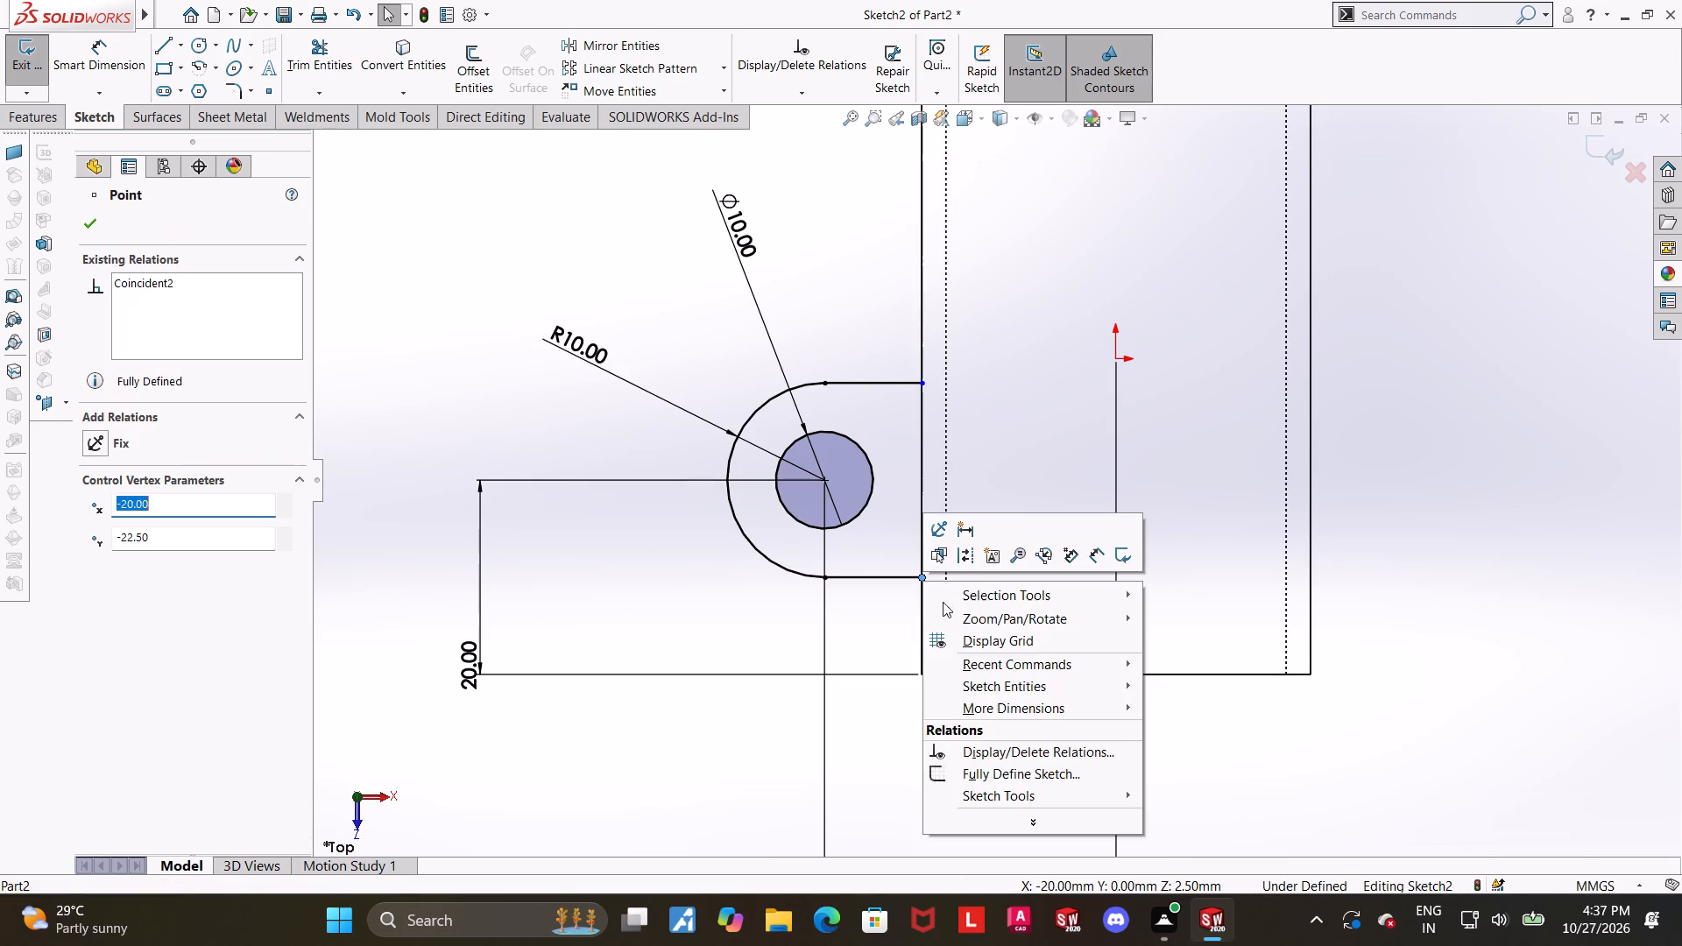
pyautogui.press('Escape')
pyautogui.press('Escape')
pyautogui.click(917, 580)
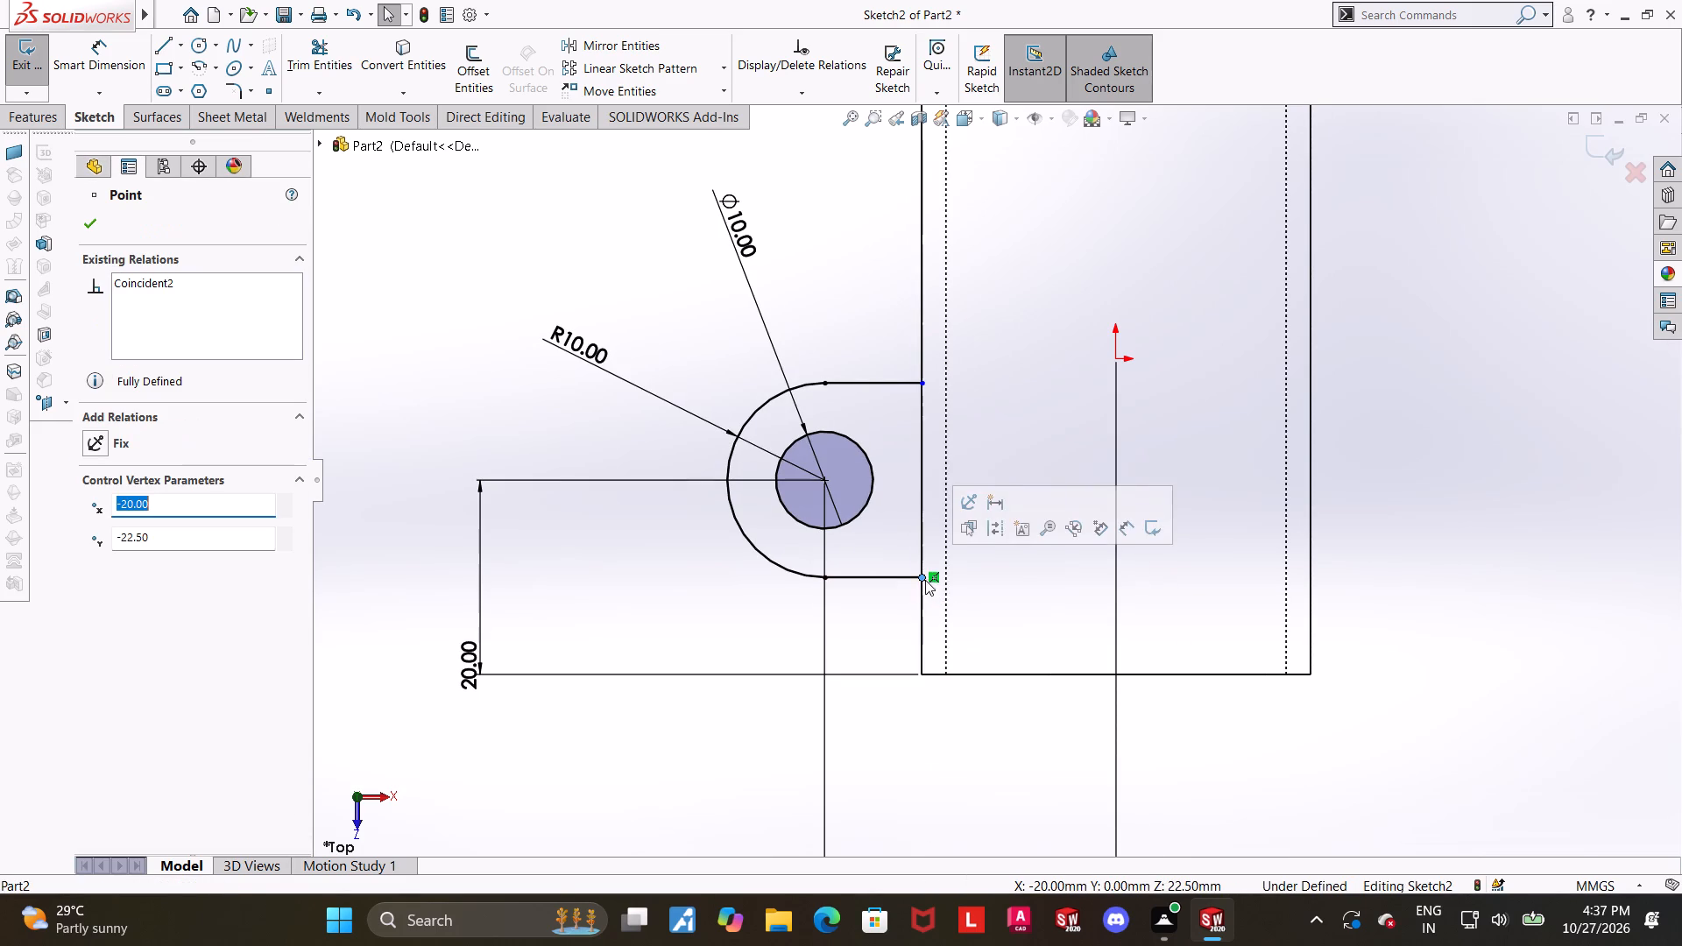
pyautogui.rightClick(931, 580)
pyautogui.click(965, 812)
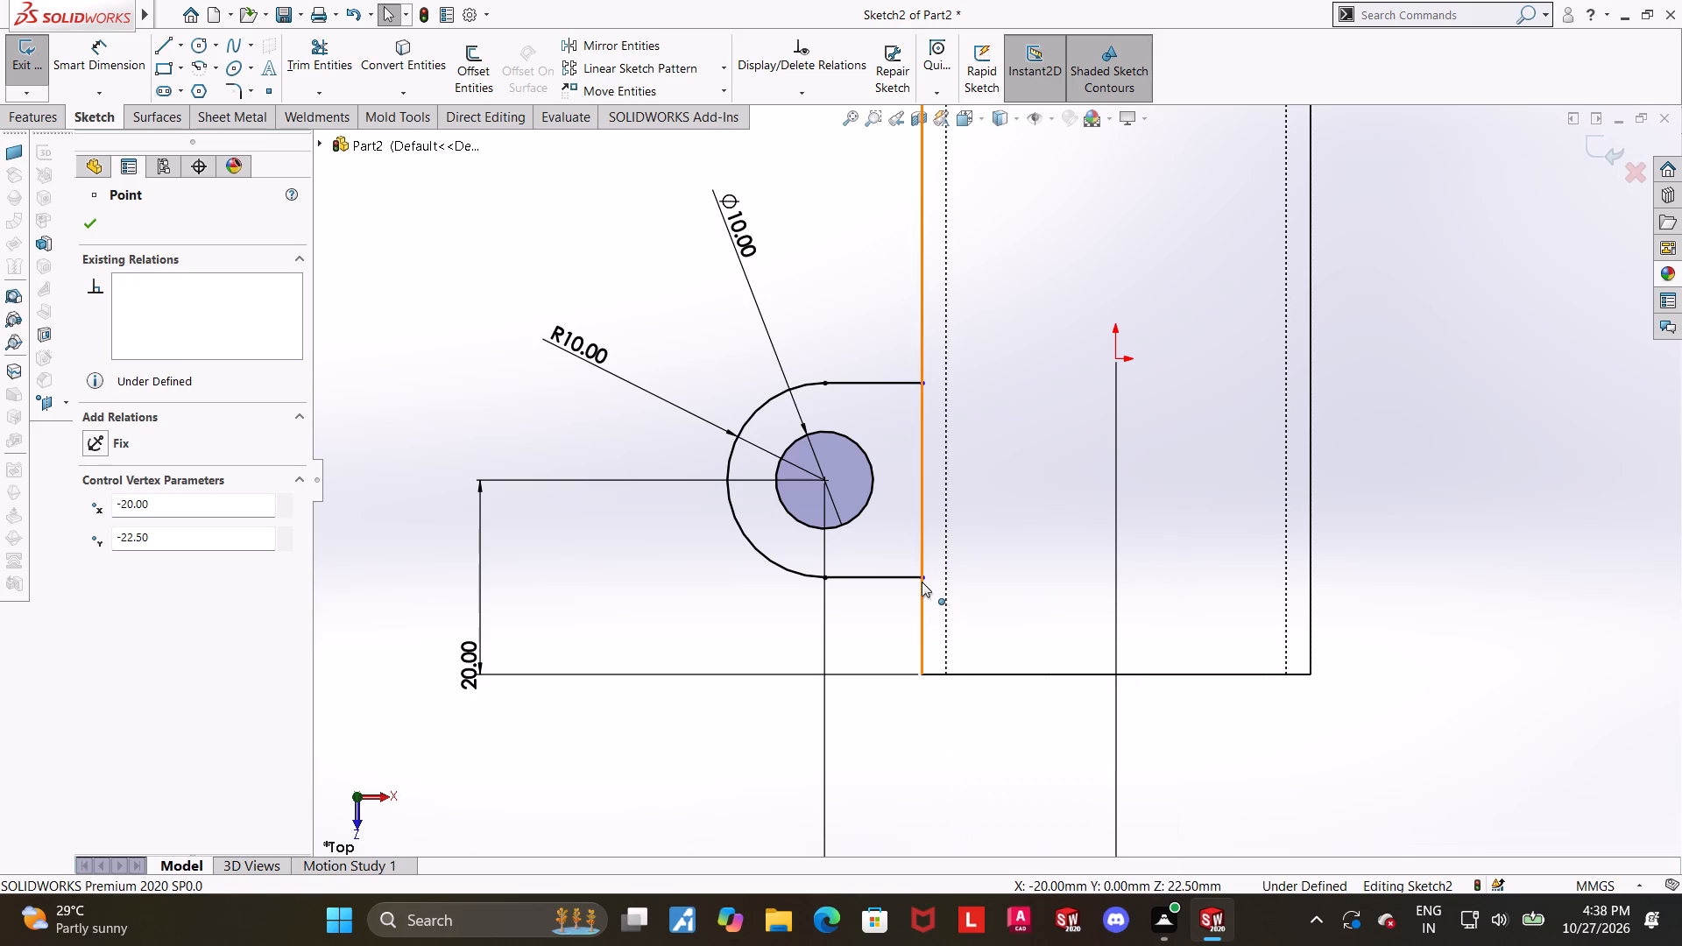
# Extend both straight tab lines by moving their open ends onto the shell's hidden inner edge at X -17.50.
pyautogui.moveTo(922, 582); pyautogui.dragTo(946, 580)
pyautogui.press('Escape')
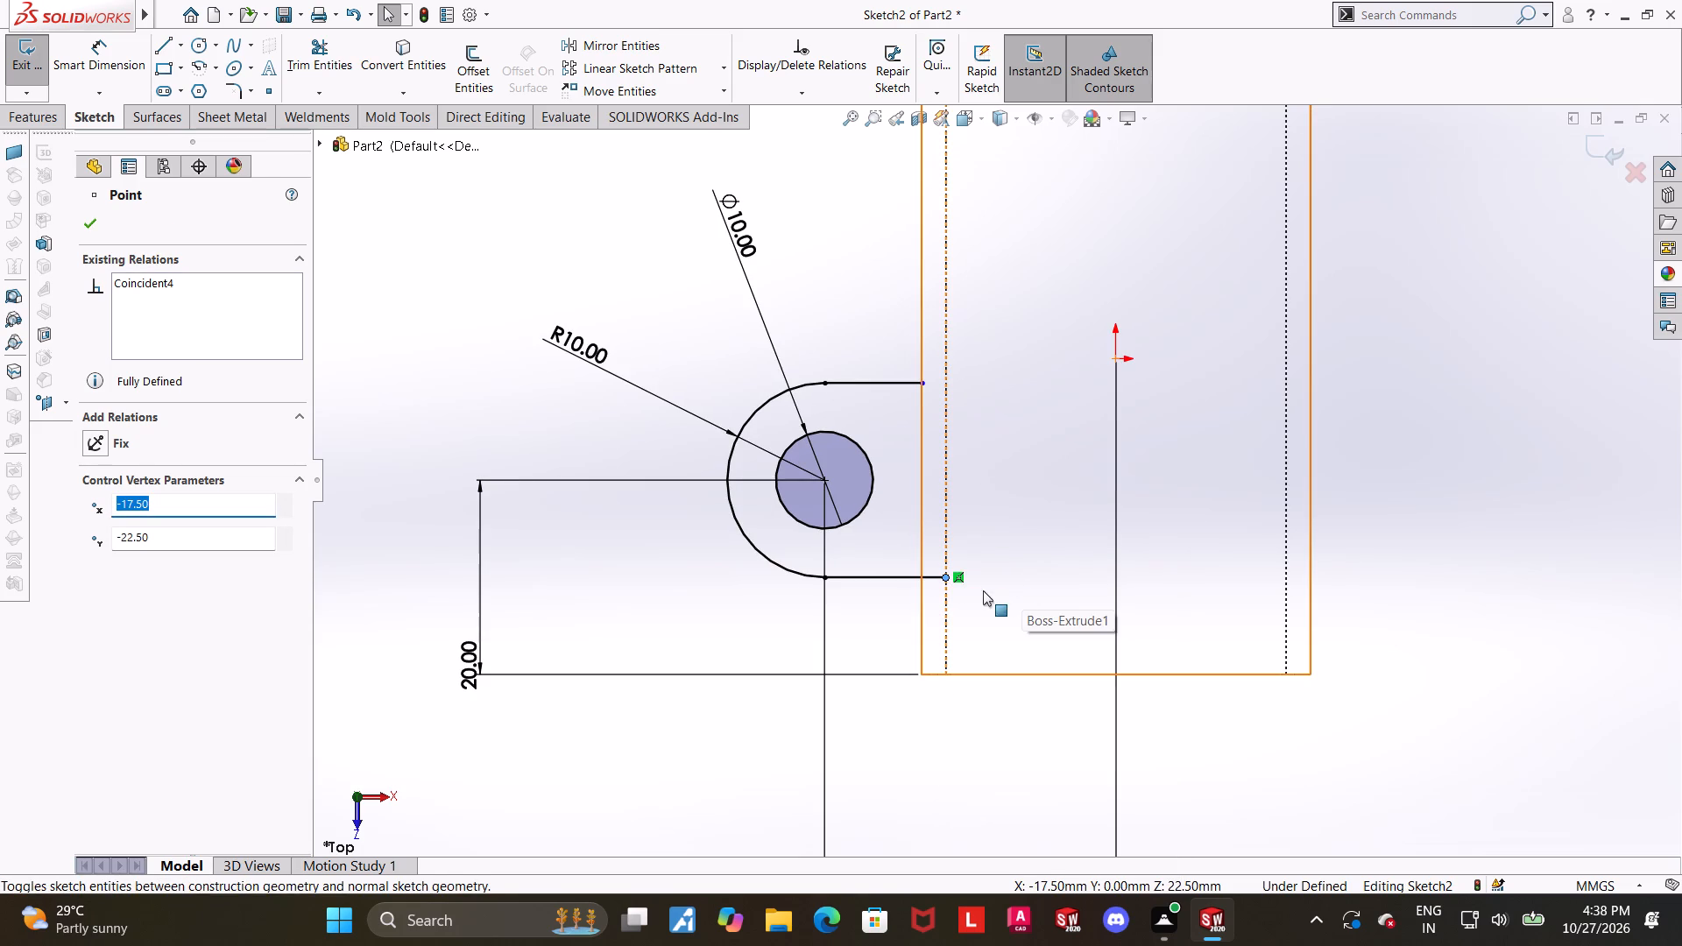
pyautogui.moveTo(922, 385); pyautogui.dragTo(946, 383)
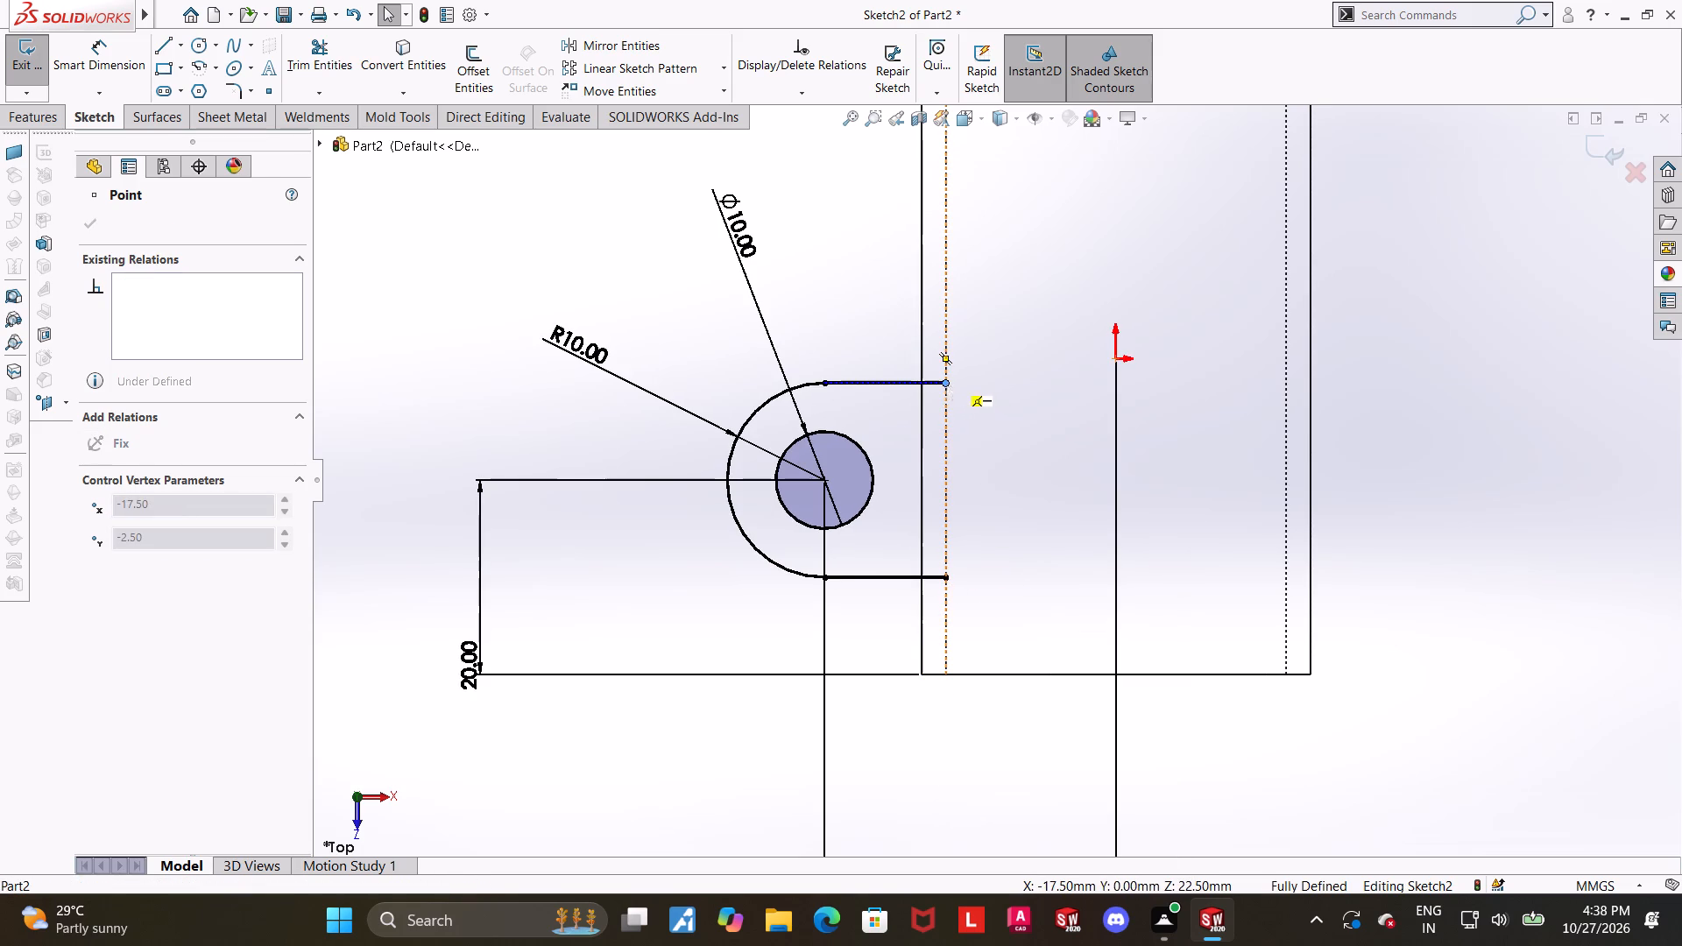
pyautogui.press('Escape')
pyautogui.press('Escape')
# Close the tab profile with a vertical line joining the two ends on the shell's inner edge, and exit the sketch.
pyautogui.click(158, 43)
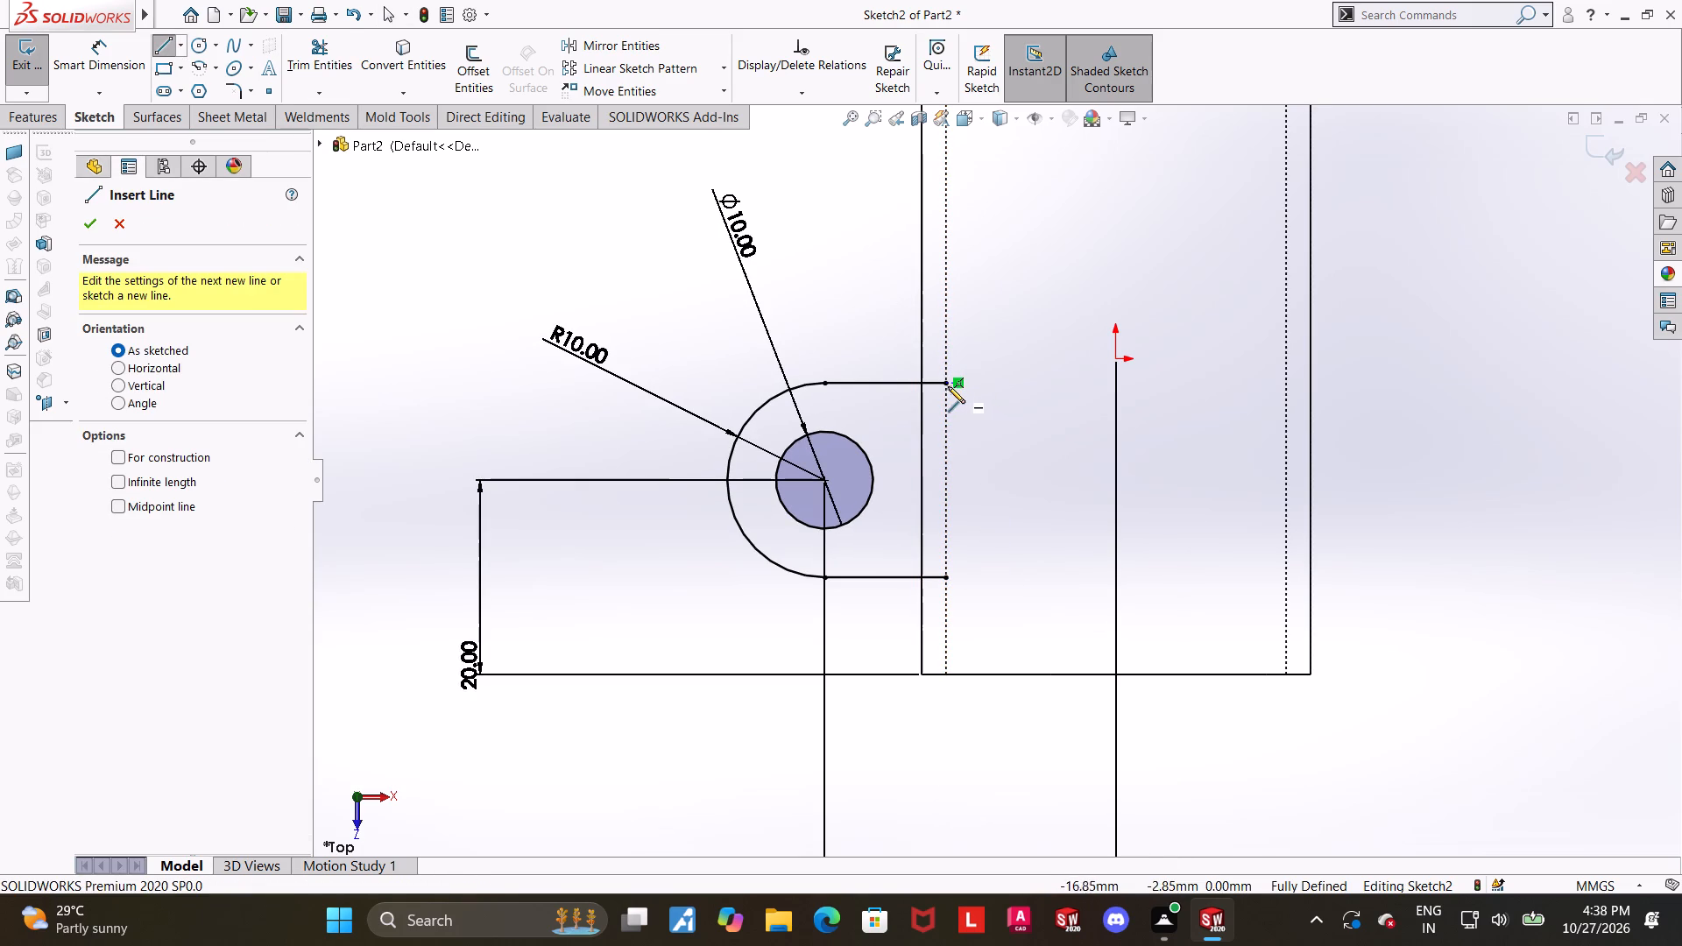
pyautogui.click(944, 386)
pyautogui.click(948, 577)
pyautogui.press('Escape')
pyautogui.press('Escape')
pyautogui.press('Escape')
pyautogui.press('Escape')
pyautogui.scroll(1, 1442, 364)
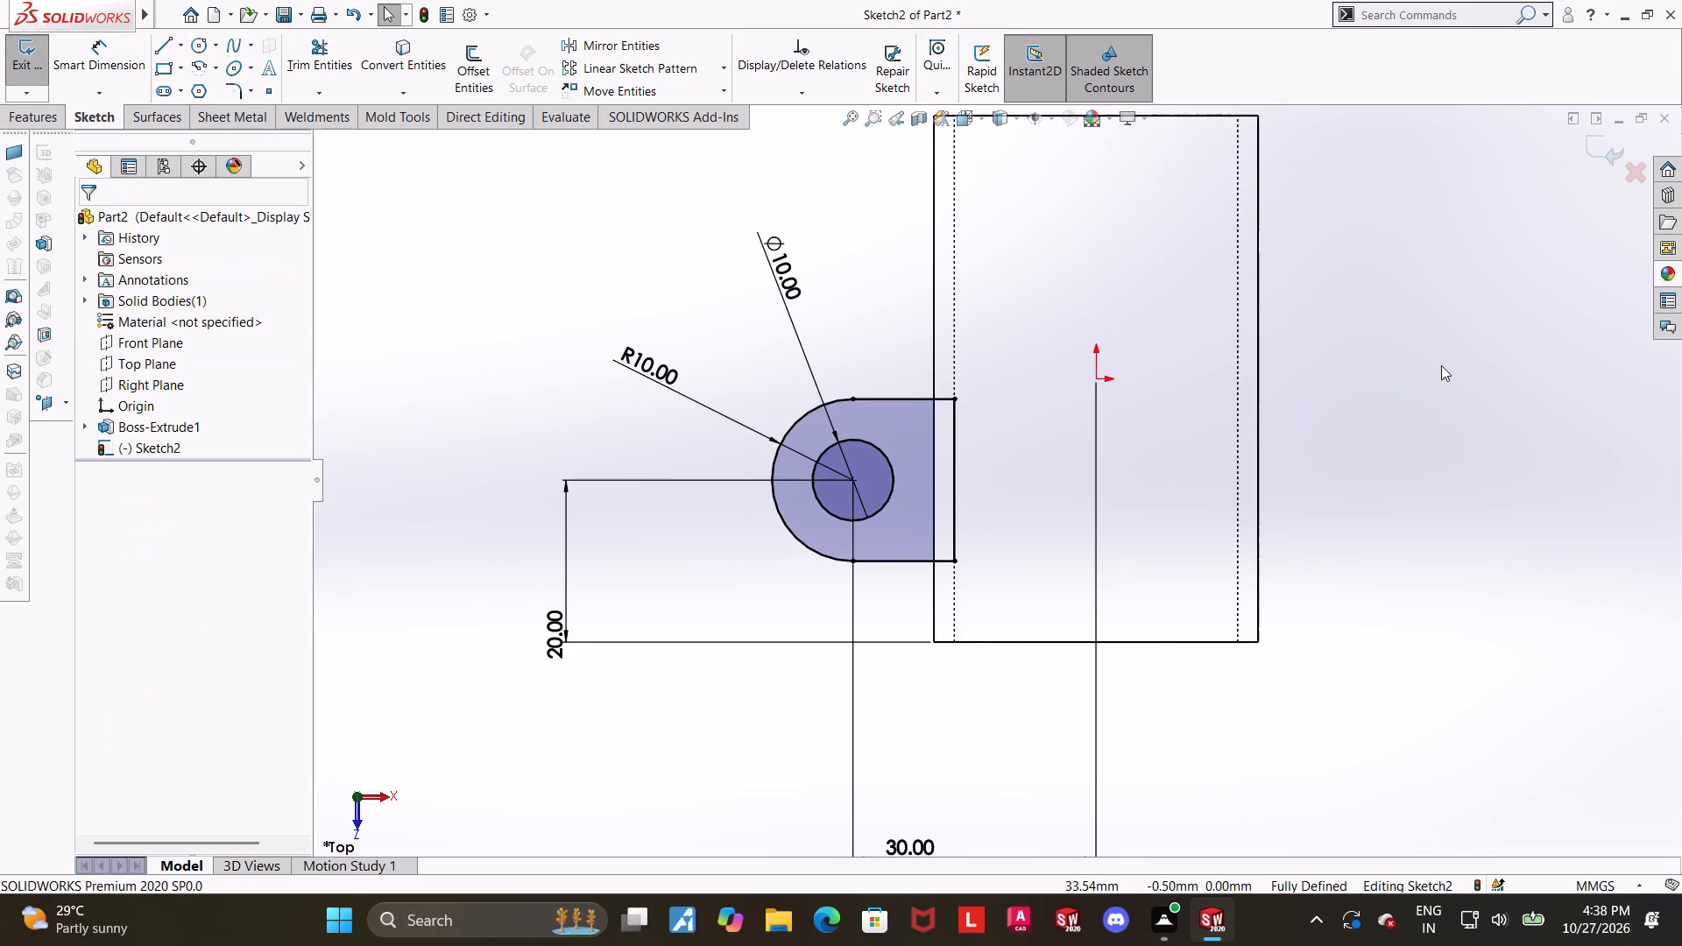
pyautogui.click(1593, 156)
# Set the model display back to shaded with edges.
pyautogui.moveTo(882, 637); pyautogui.dragTo(882, 587, button='middle')
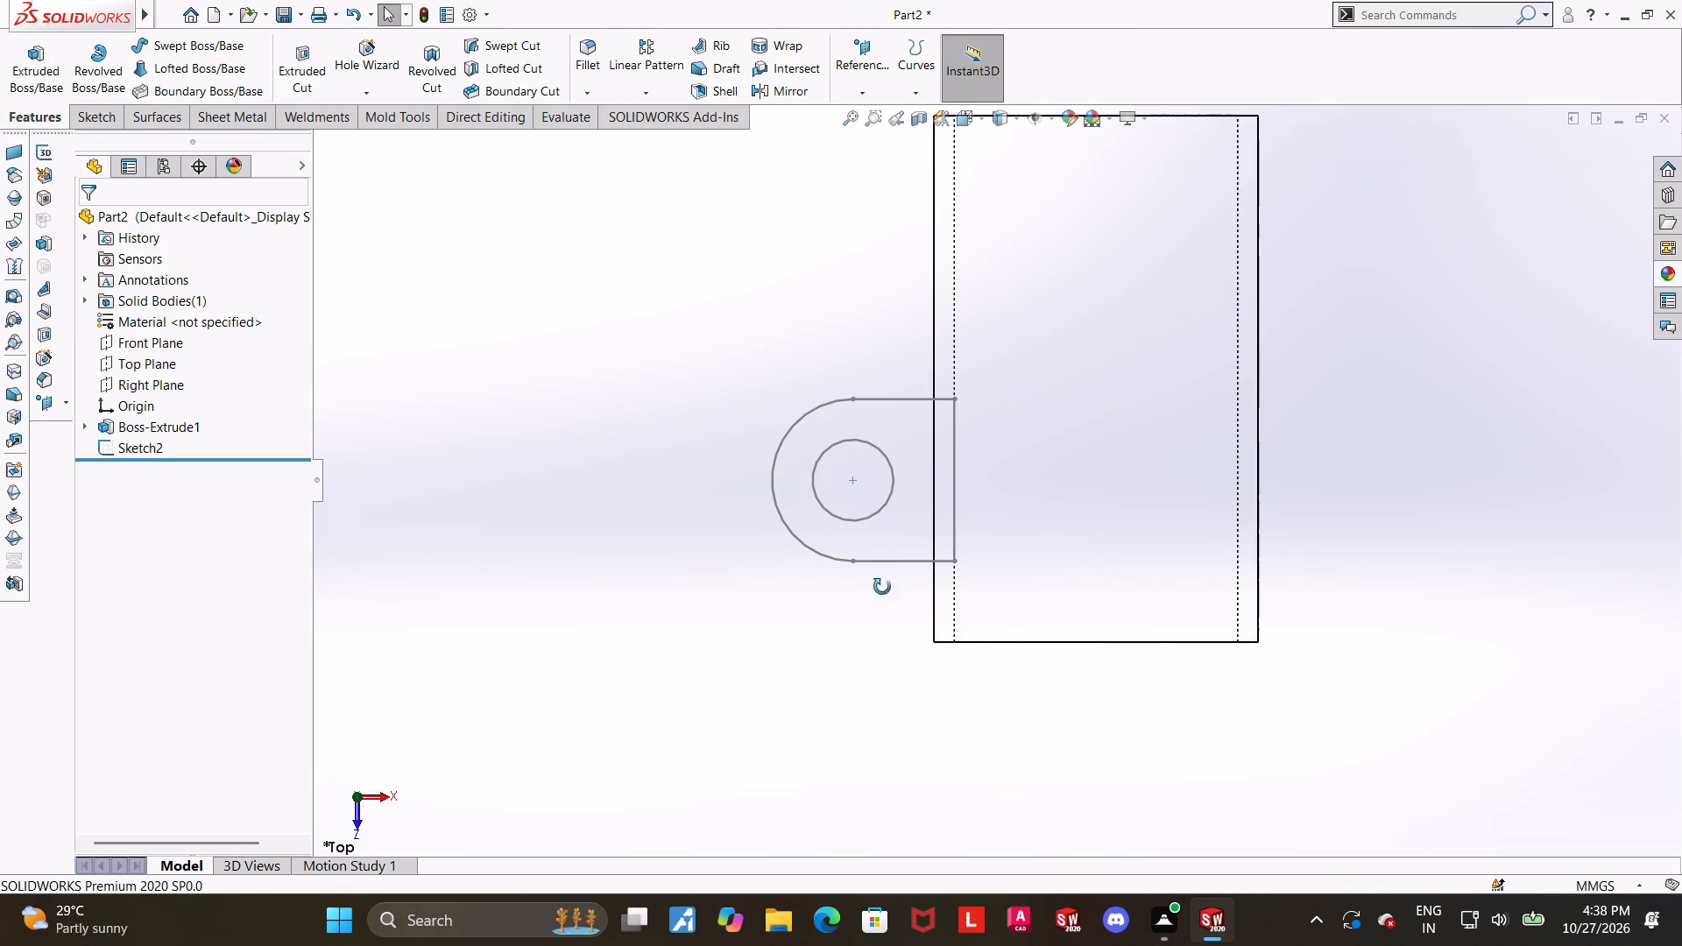
pyautogui.moveTo(882, 587); pyautogui.dragTo(882, 497, button='middle')
pyautogui.click(998, 116)
pyautogui.click(999, 136)
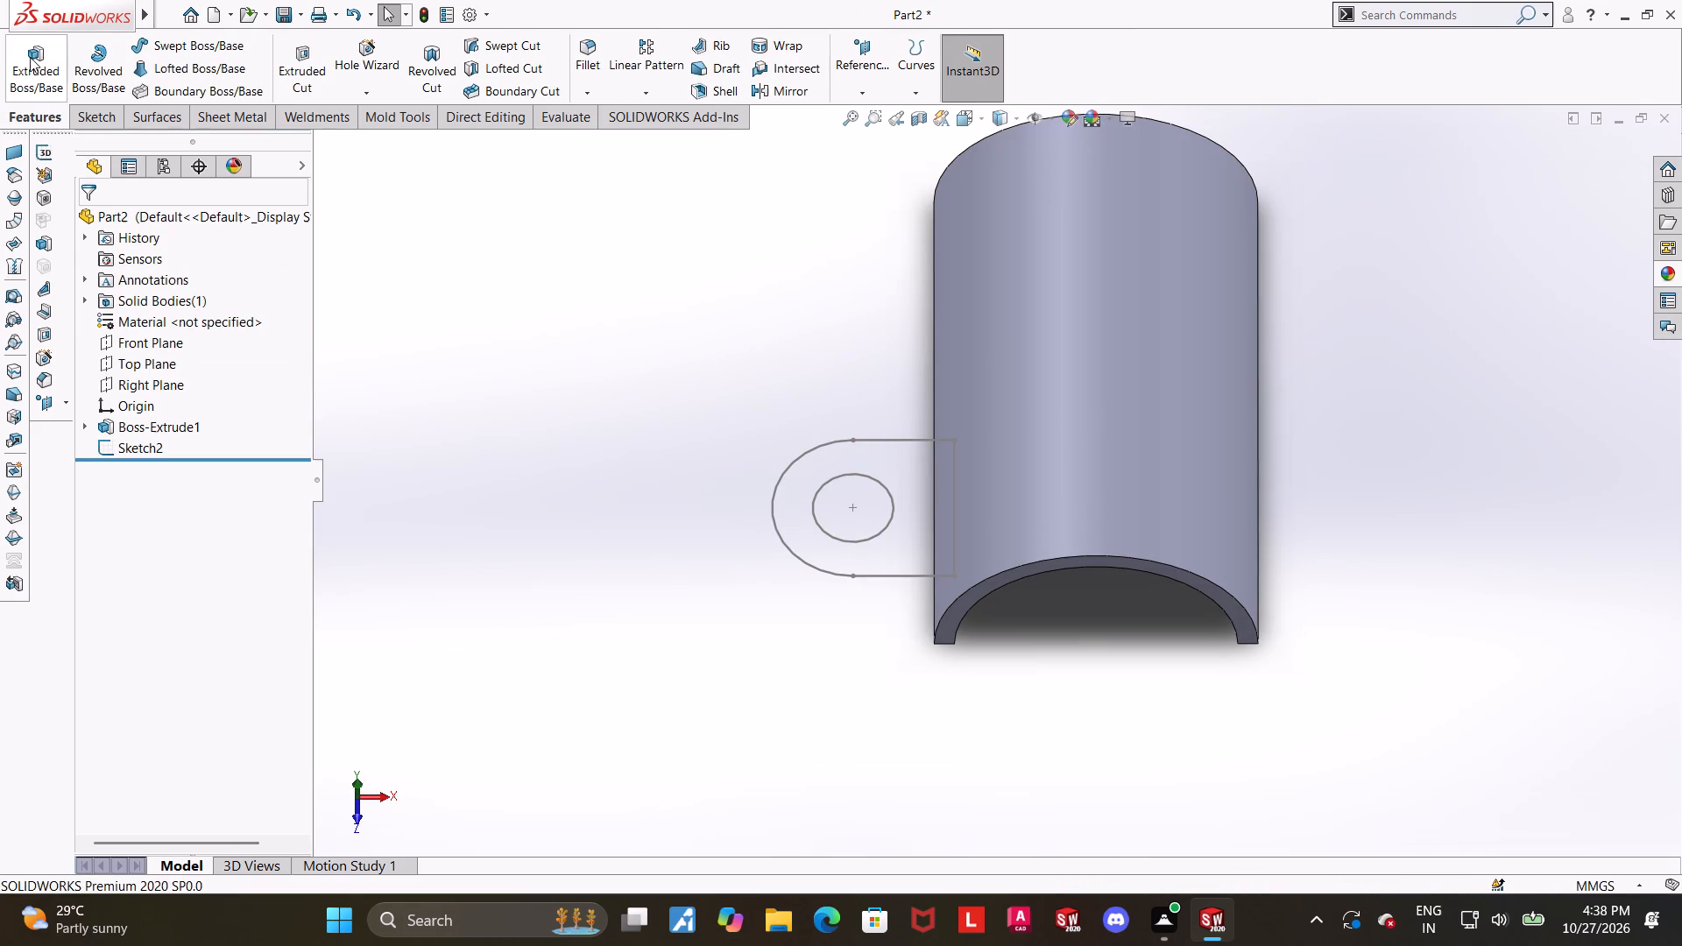
# Extrude the tab sketch with its hole to a blind depth of 10 mm, upward from the sketch plane.
pyautogui.click(29, 56)
pyautogui.click(322, 149)
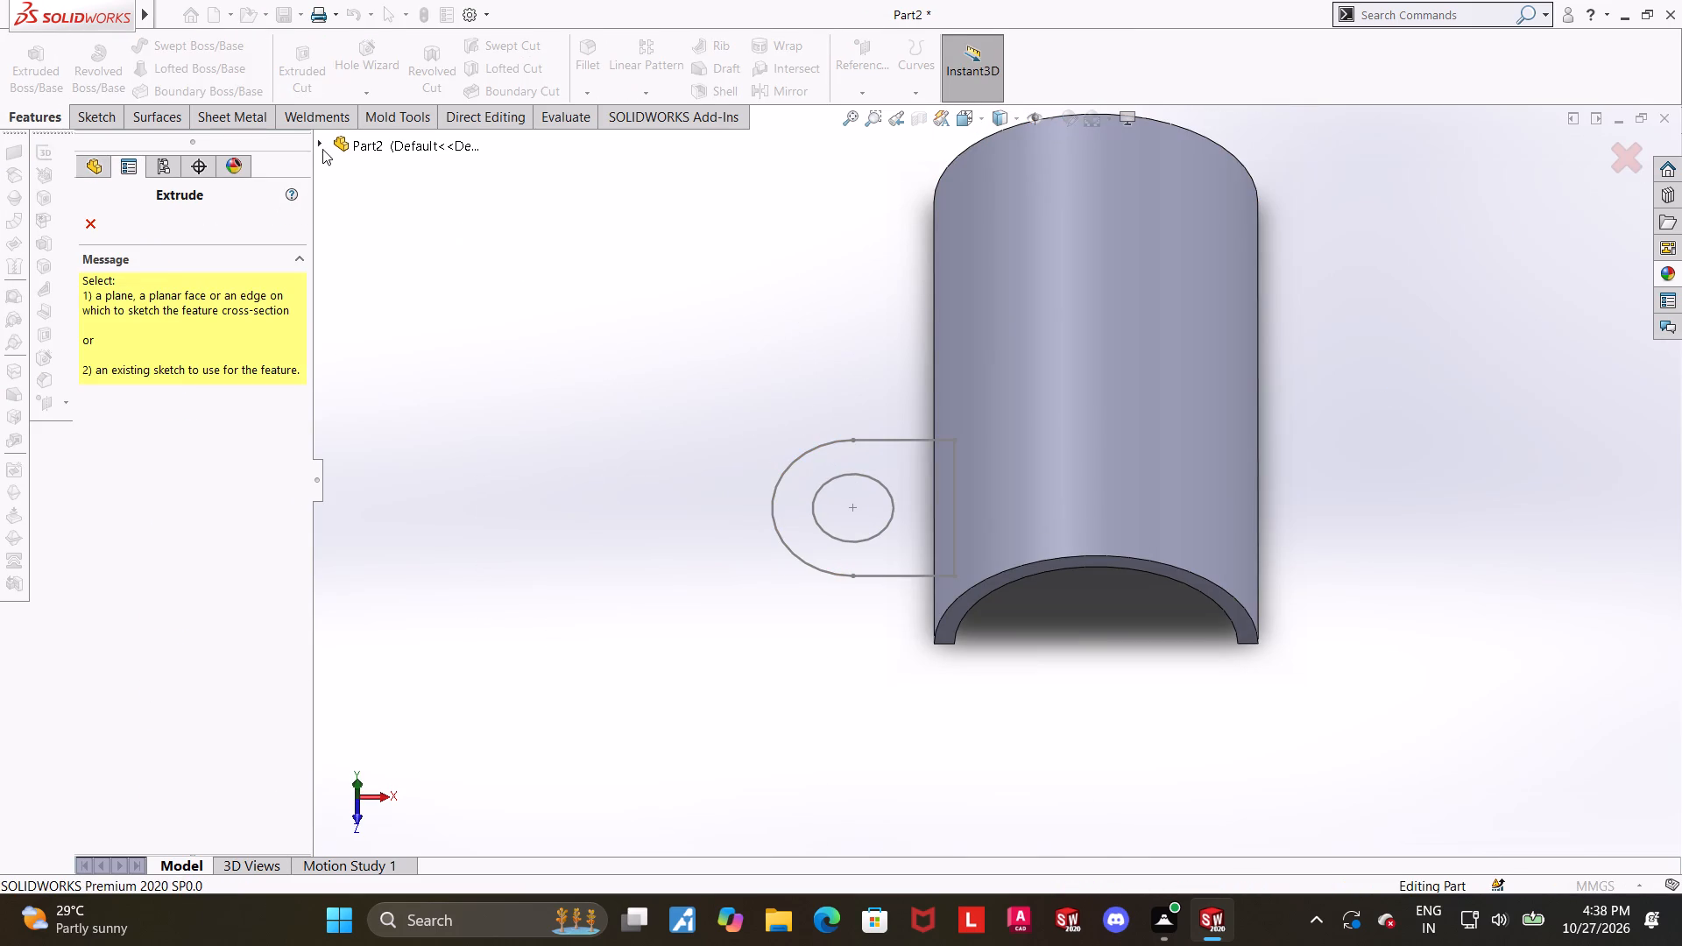
pyautogui.click(390, 376)
pyautogui.moveTo(609, 614); pyautogui.dragTo(604, 590, button='middle')
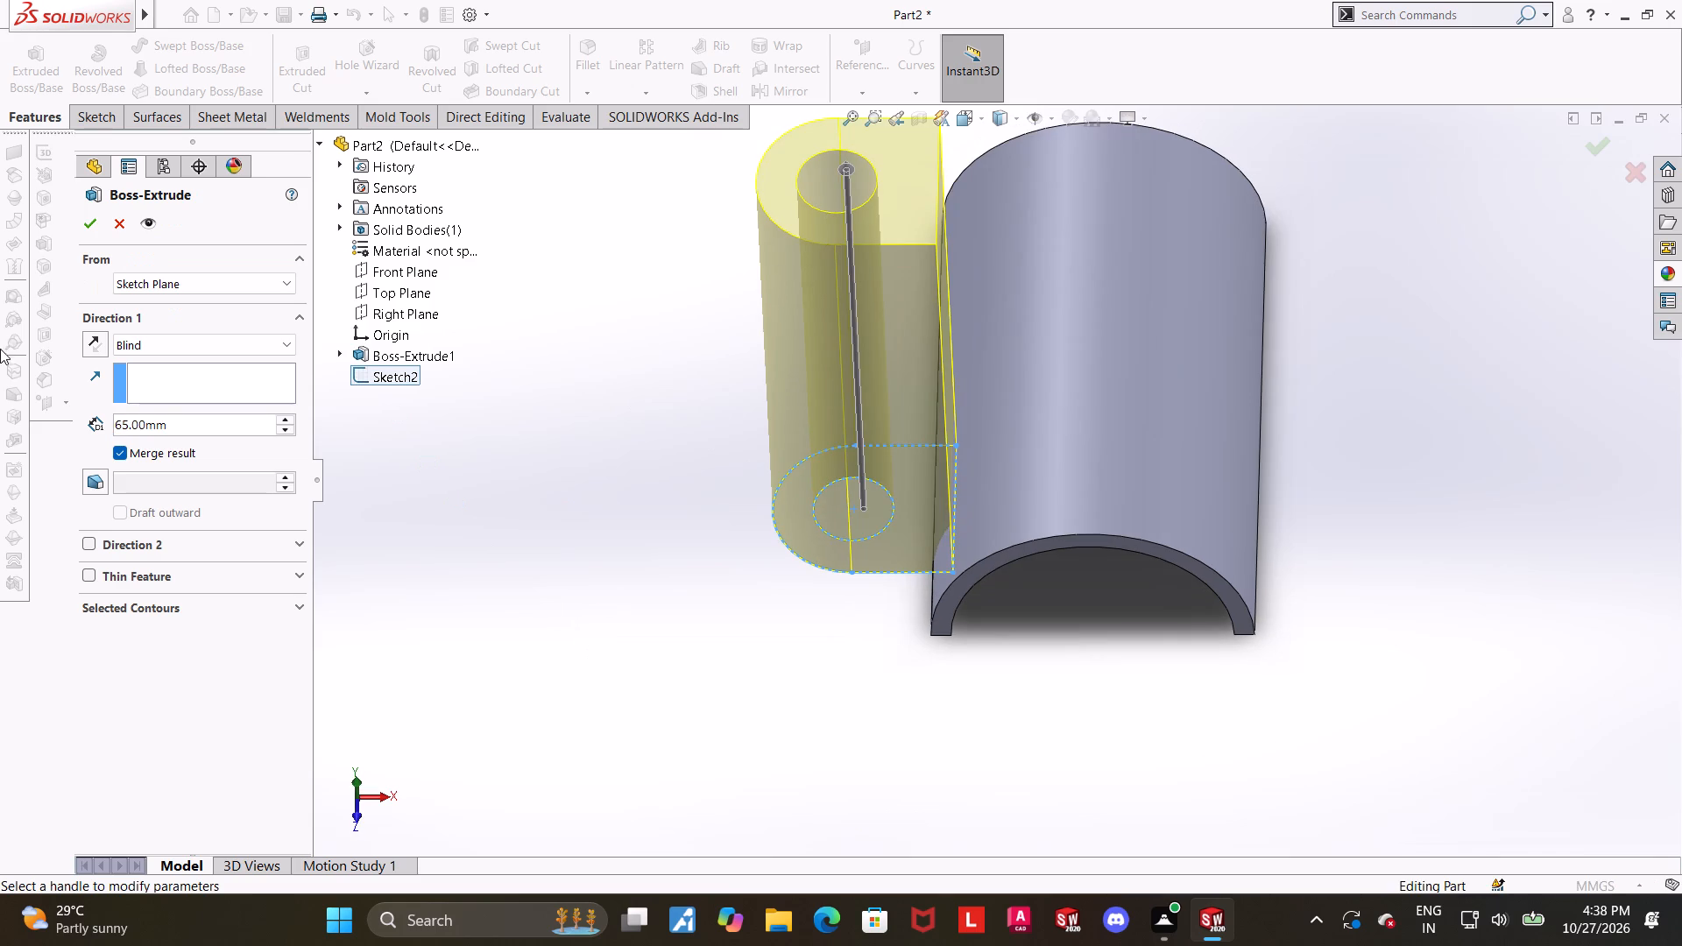
pyautogui.click(187, 422)
pyautogui.moveTo(201, 424); pyautogui.dragTo(0, 410)
pyautogui.write('10')
pyautogui.press('Return')
pyautogui.click(97, 220)
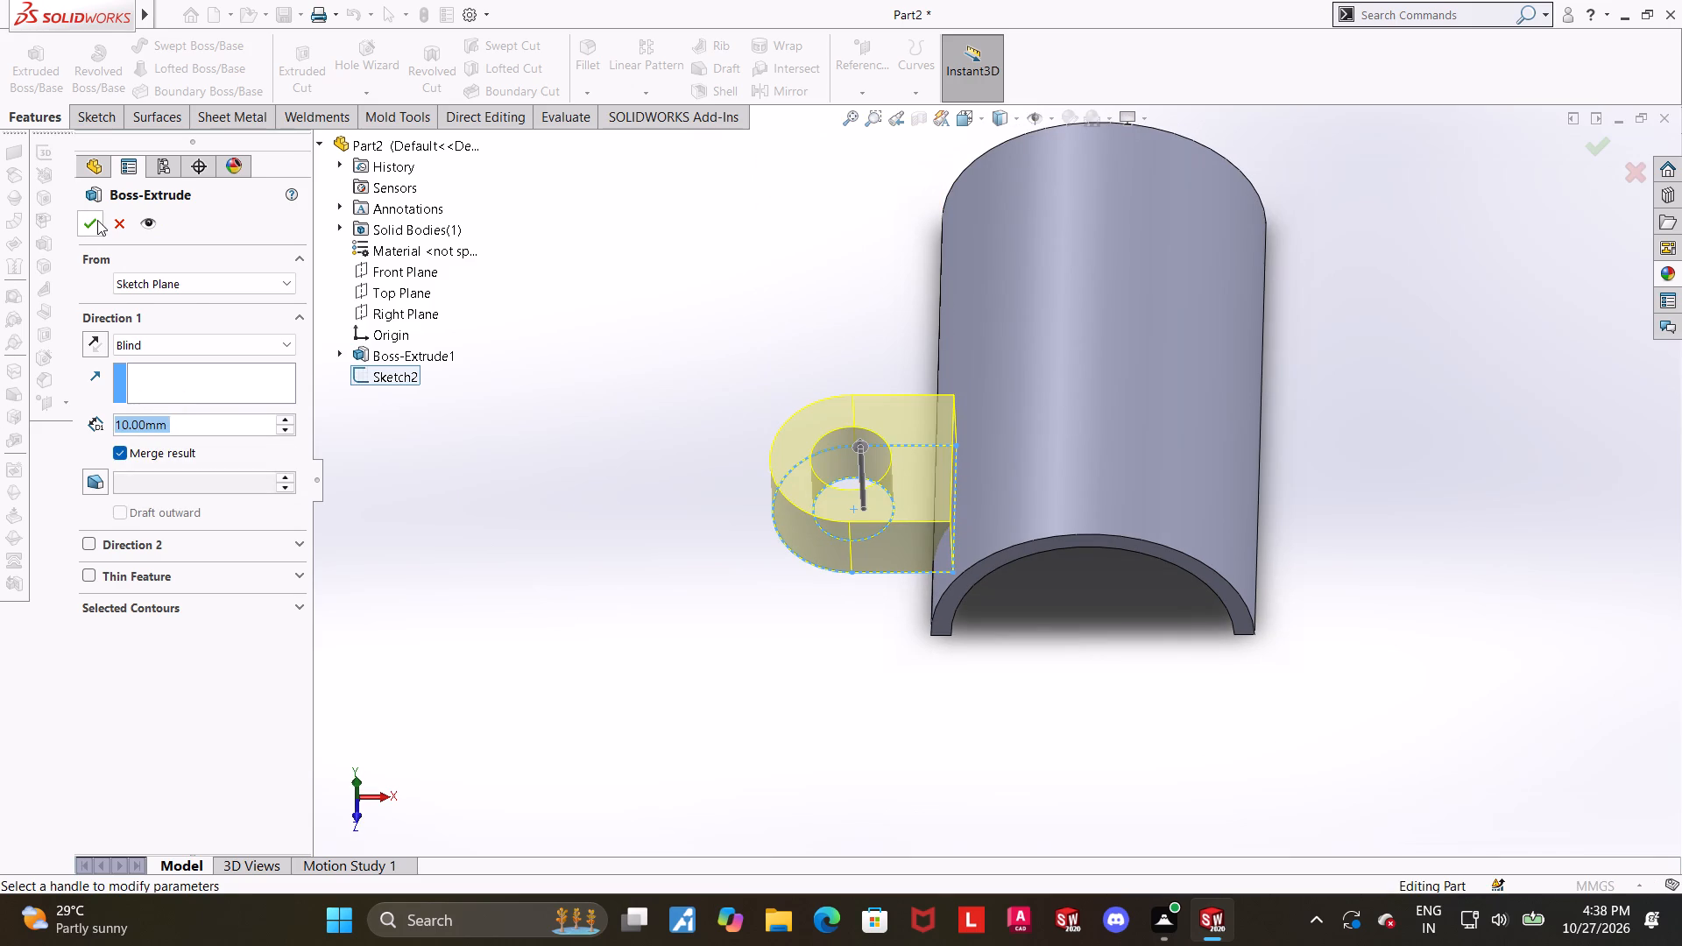
pyautogui.click(555, 603)
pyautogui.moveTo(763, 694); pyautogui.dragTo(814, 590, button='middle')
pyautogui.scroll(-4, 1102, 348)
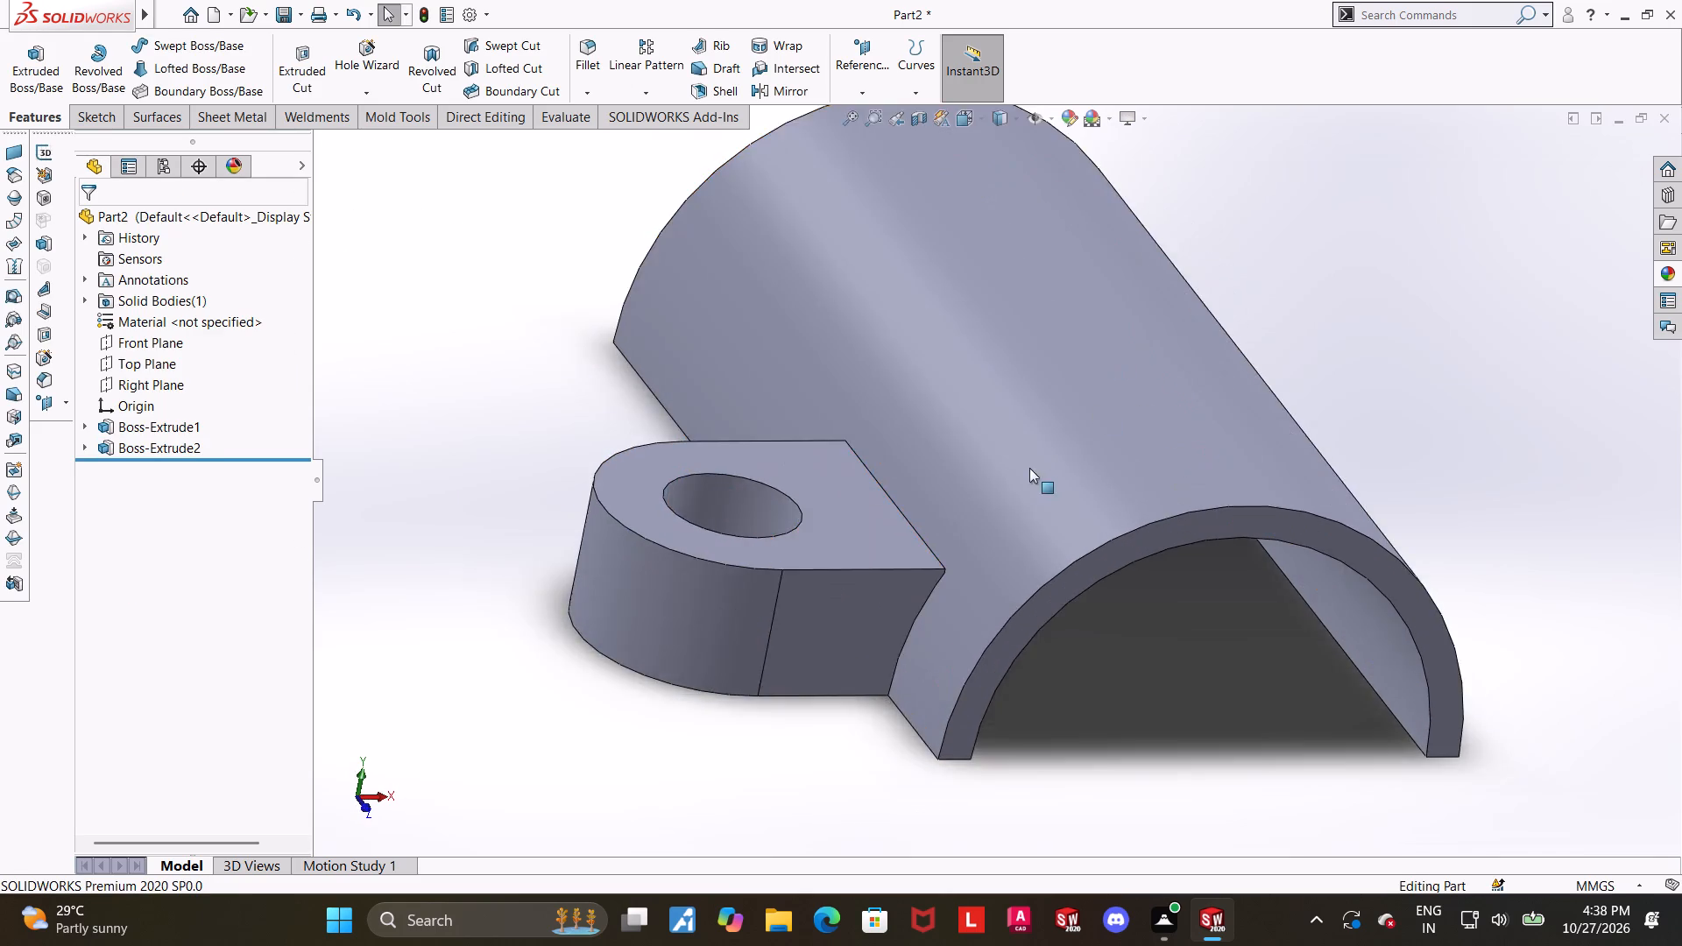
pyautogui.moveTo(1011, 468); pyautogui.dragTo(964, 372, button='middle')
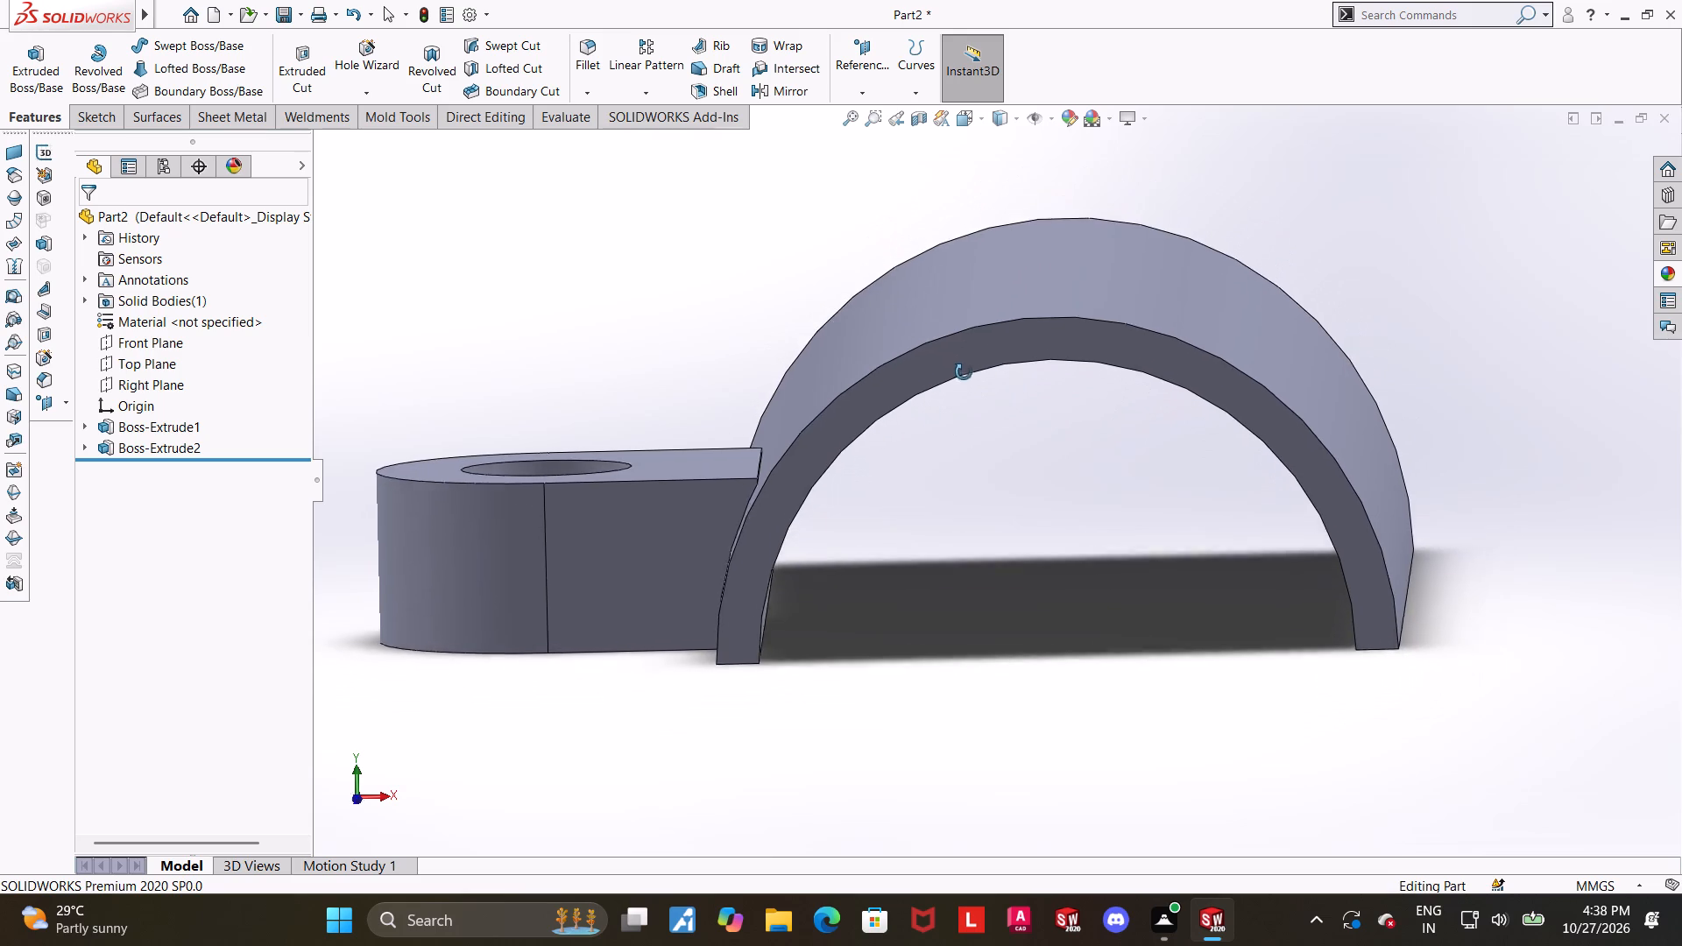
# Examine from the front how the tab's top corner meets the shell's curved outer wall.
pyautogui.moveTo(964, 372); pyautogui.dragTo(966, 356, button='middle')
pyautogui.click(972, 112)
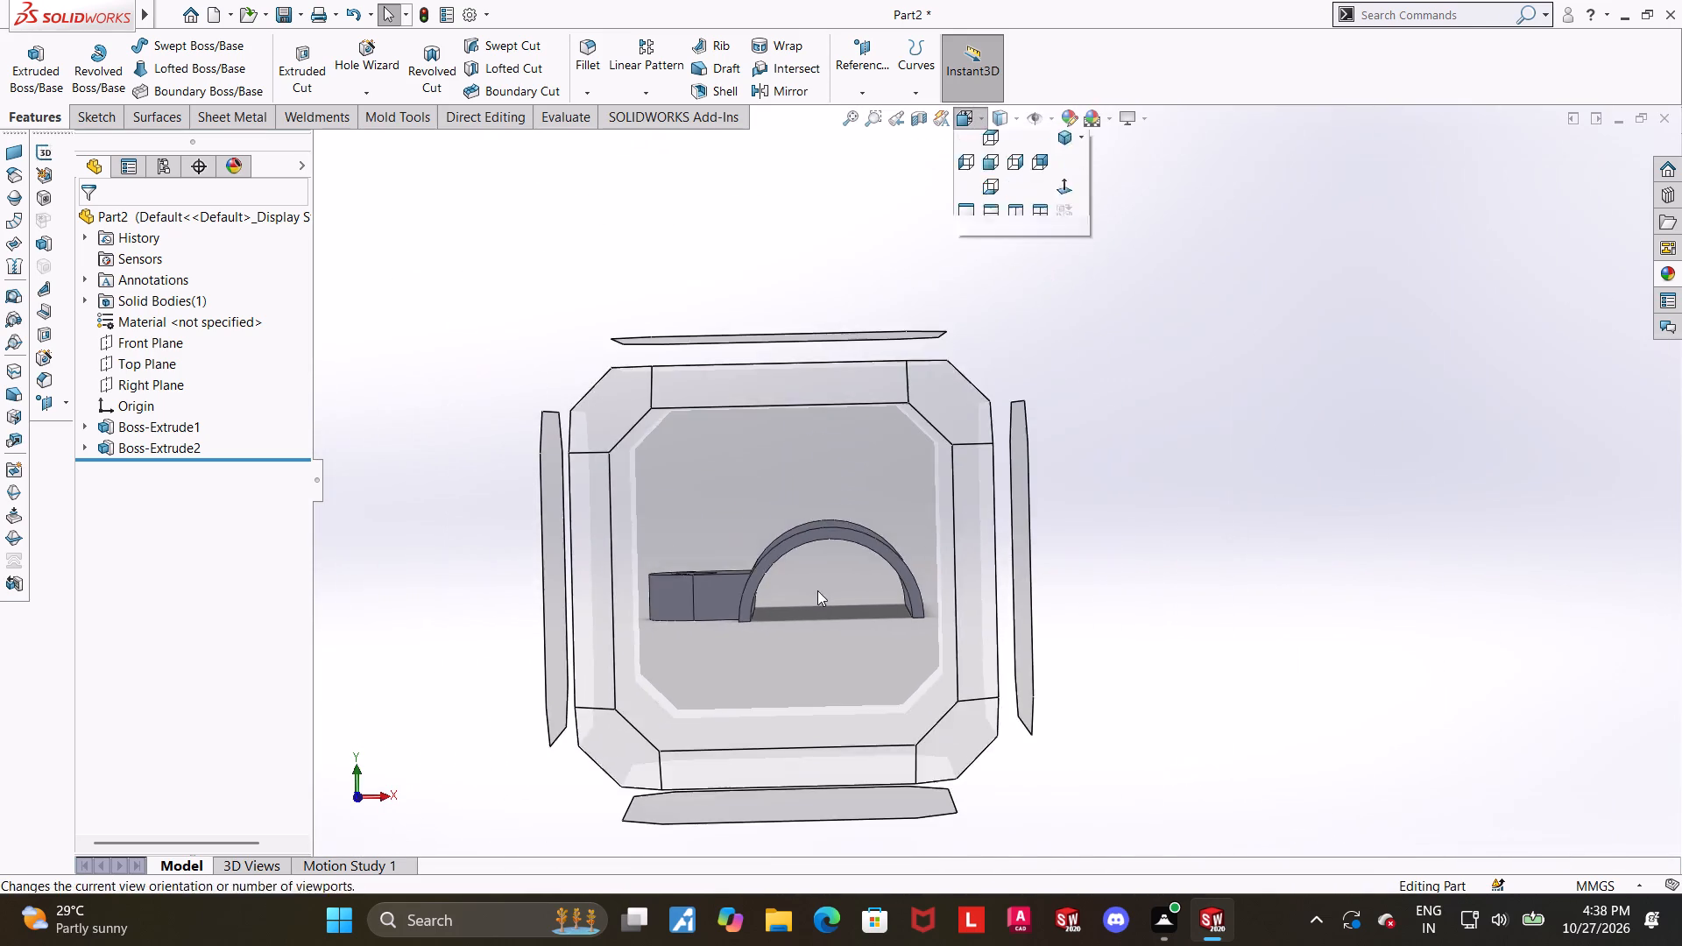
pyautogui.click(817, 590)
pyautogui.scroll(-8, 934, 486)
pyautogui.scroll(2, 898, 506)
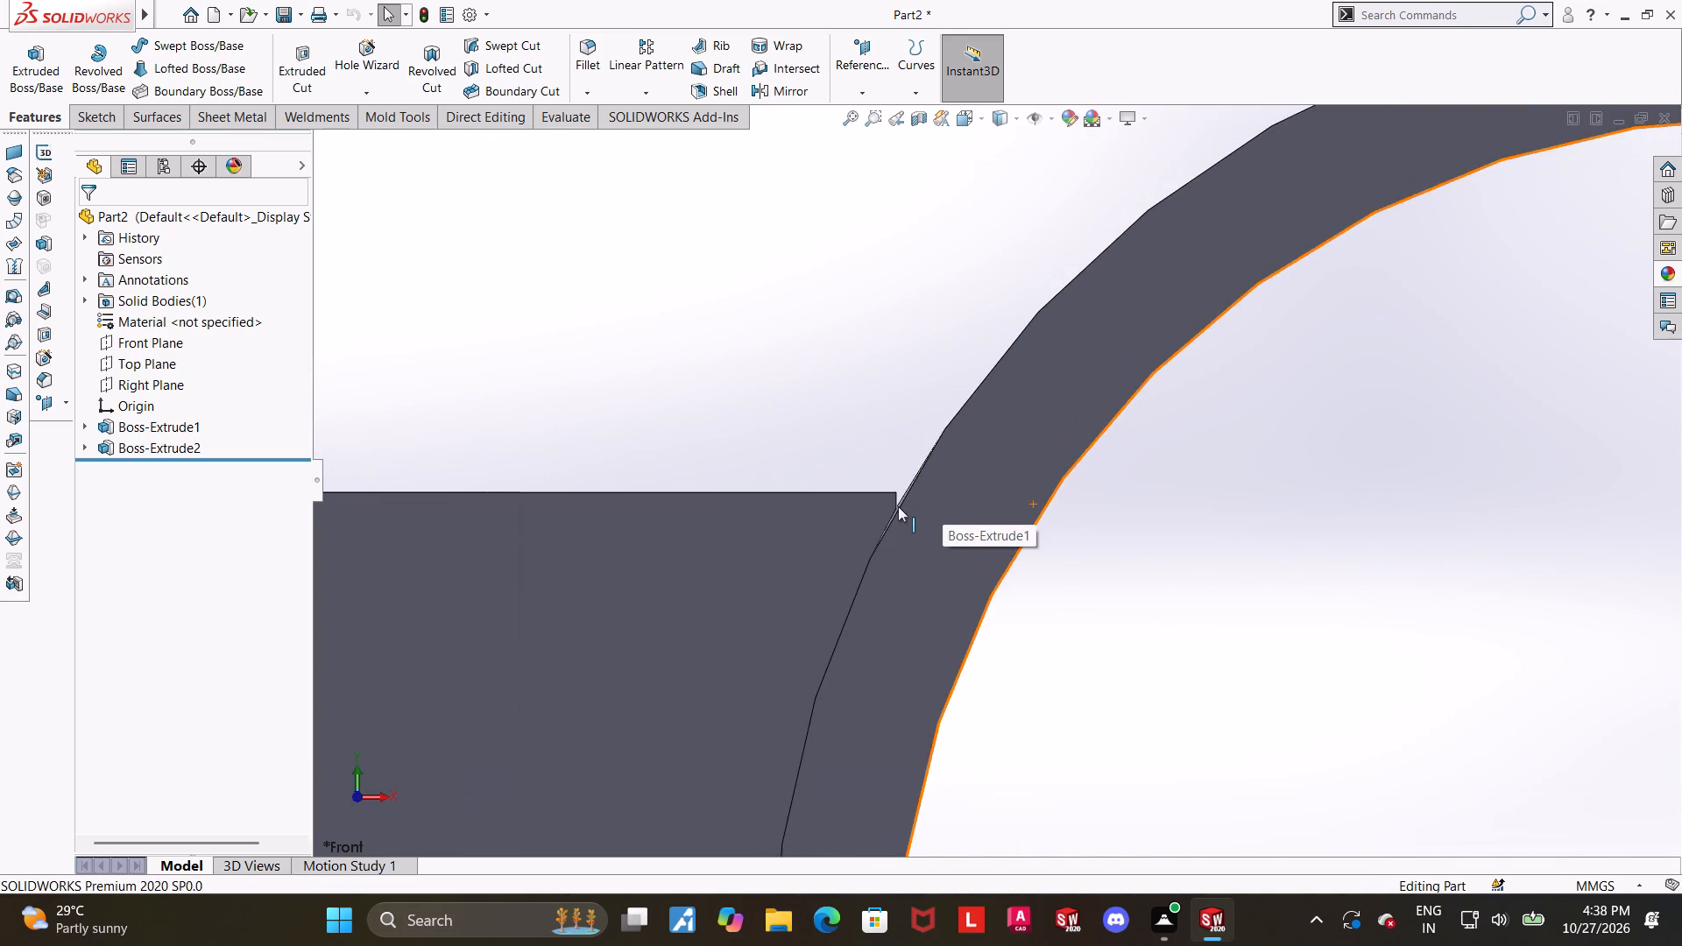
pyautogui.scroll(5, 937, 506)
pyautogui.moveTo(984, 489); pyautogui.dragTo(985, 597, button='middle')
pyautogui.scroll(4, 985, 597)
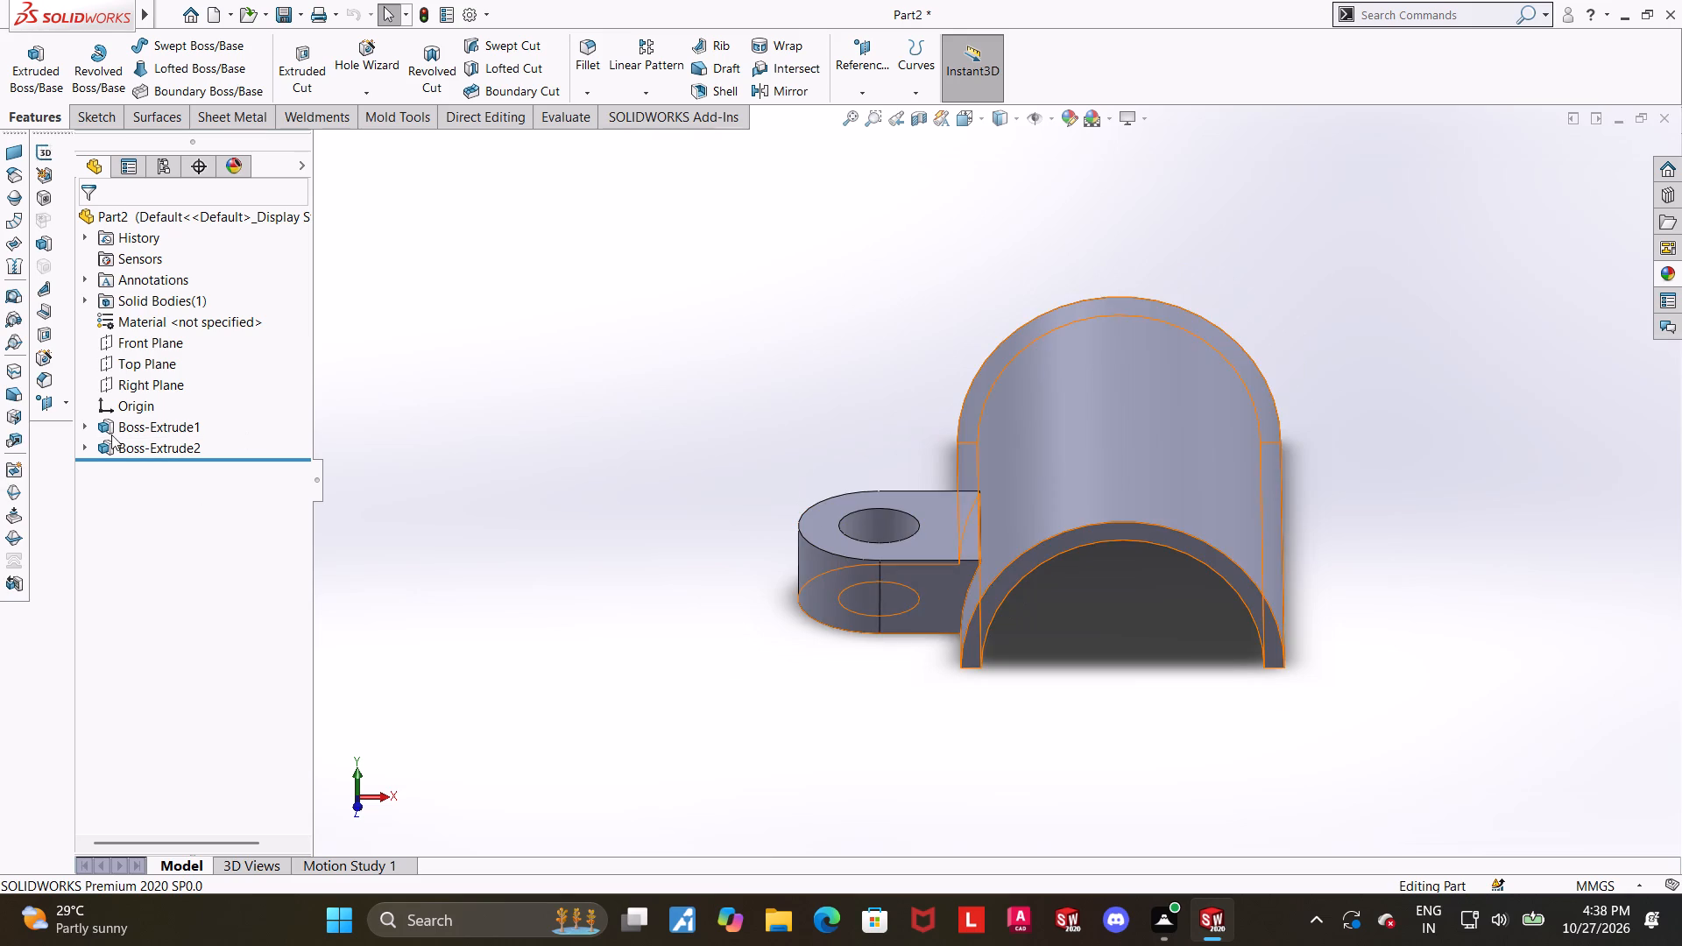
# Reopen the tab sketch for editing and trim away the vertical closing line at the shell's inner edge.
pyautogui.click(84, 447)
pyautogui.click(140, 467)
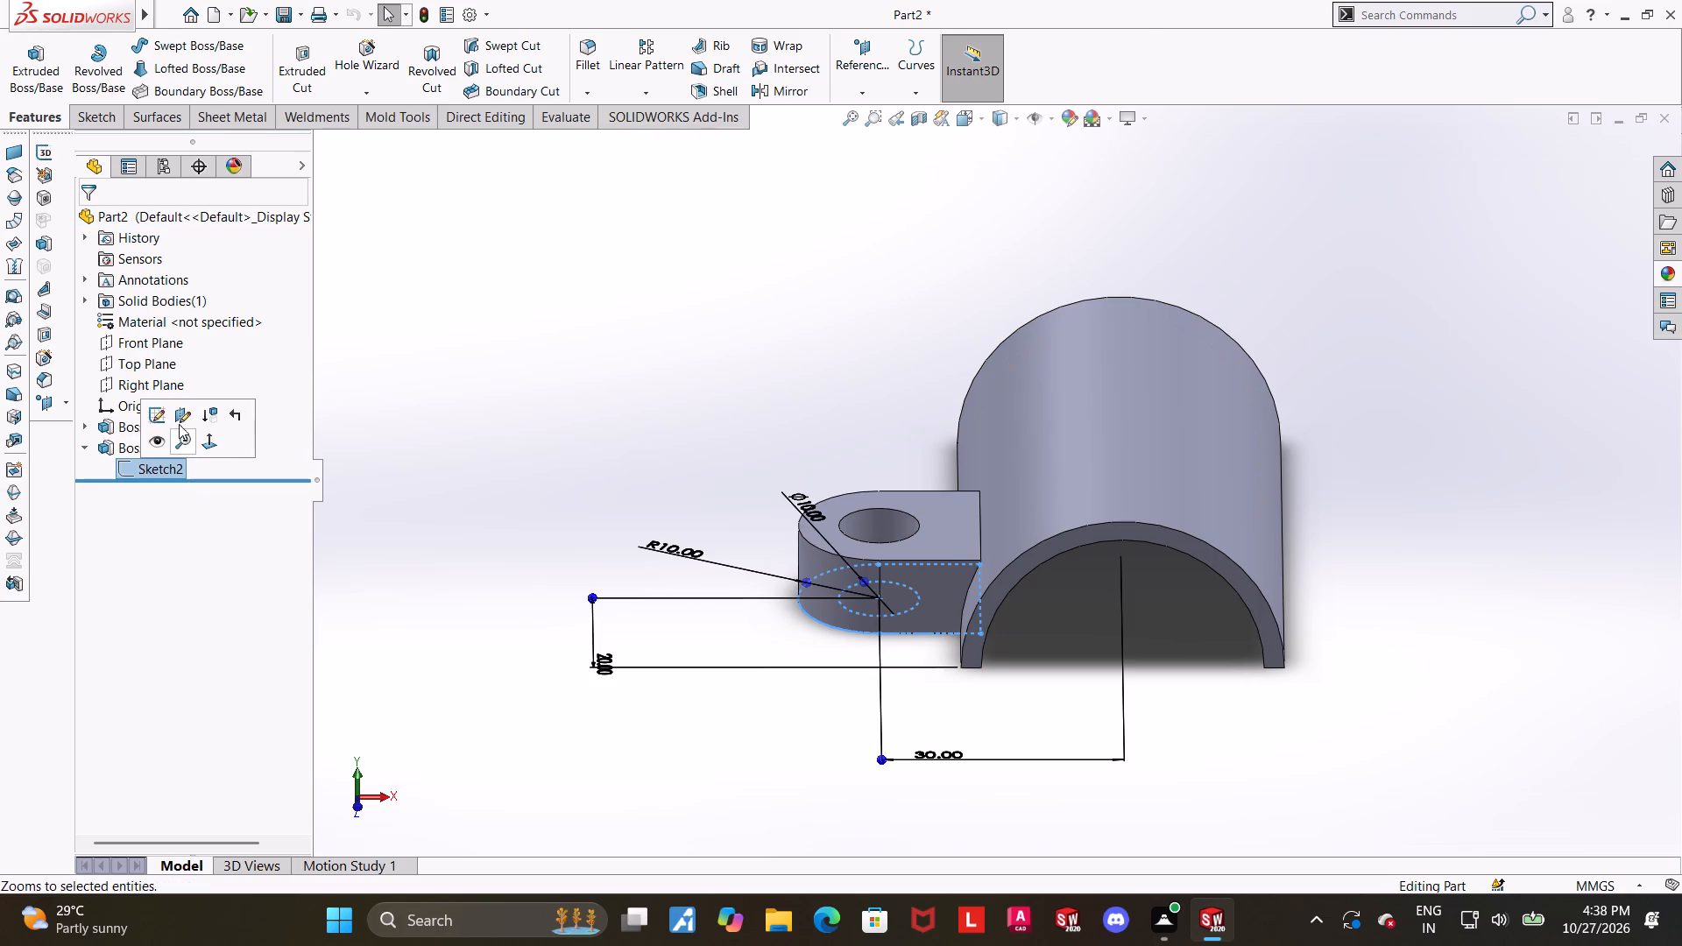
pyautogui.click(162, 419)
pyautogui.click(172, 472)
pyautogui.click(215, 448)
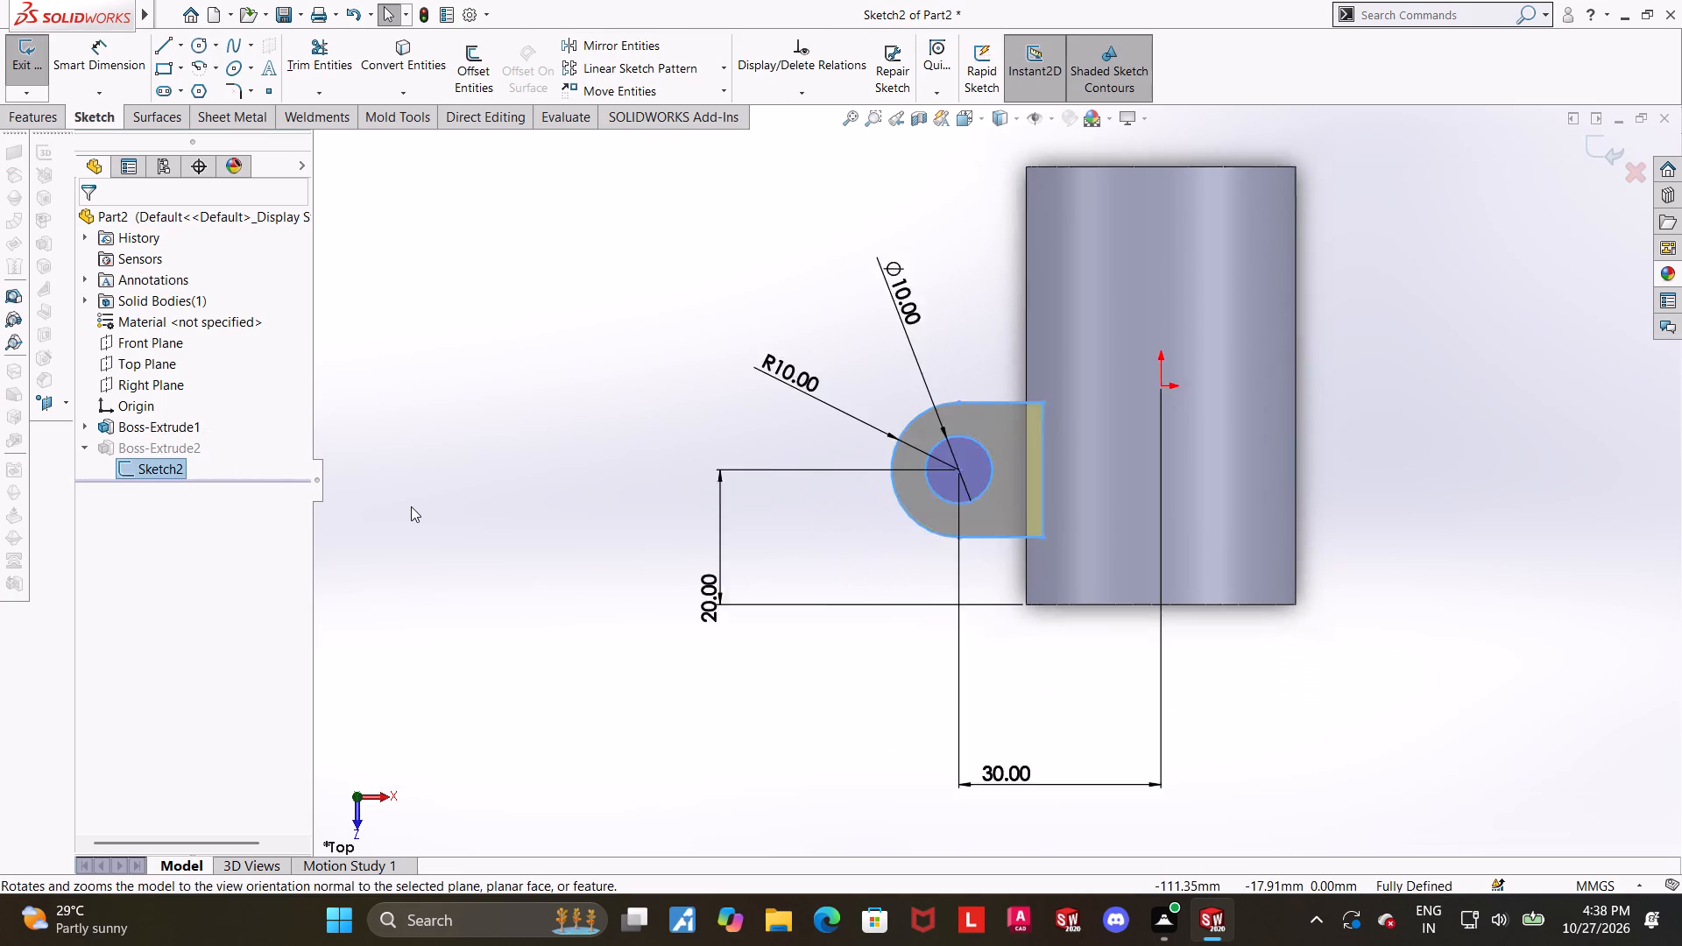
pyautogui.scroll(1, 411, 506)
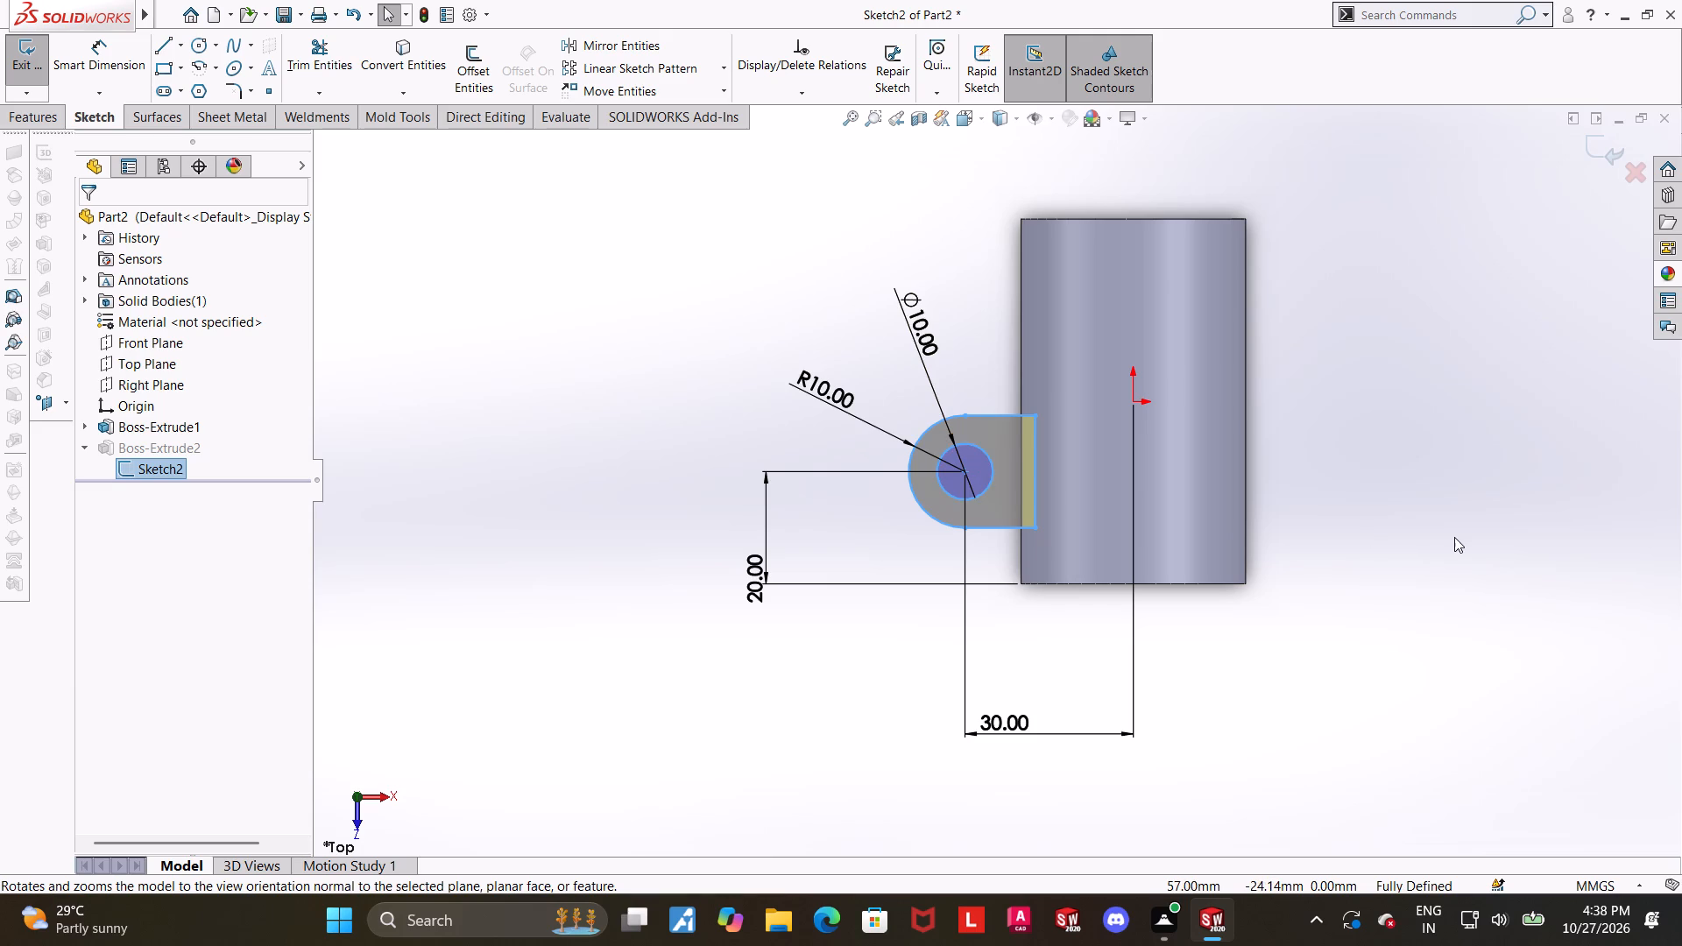
pyautogui.scroll(1, 1454, 537)
pyautogui.scroll(-1, 1299, 478)
pyautogui.scroll(-1, 1054, 459)
pyautogui.press('Escape')
pyautogui.scroll(-2, 1007, 471)
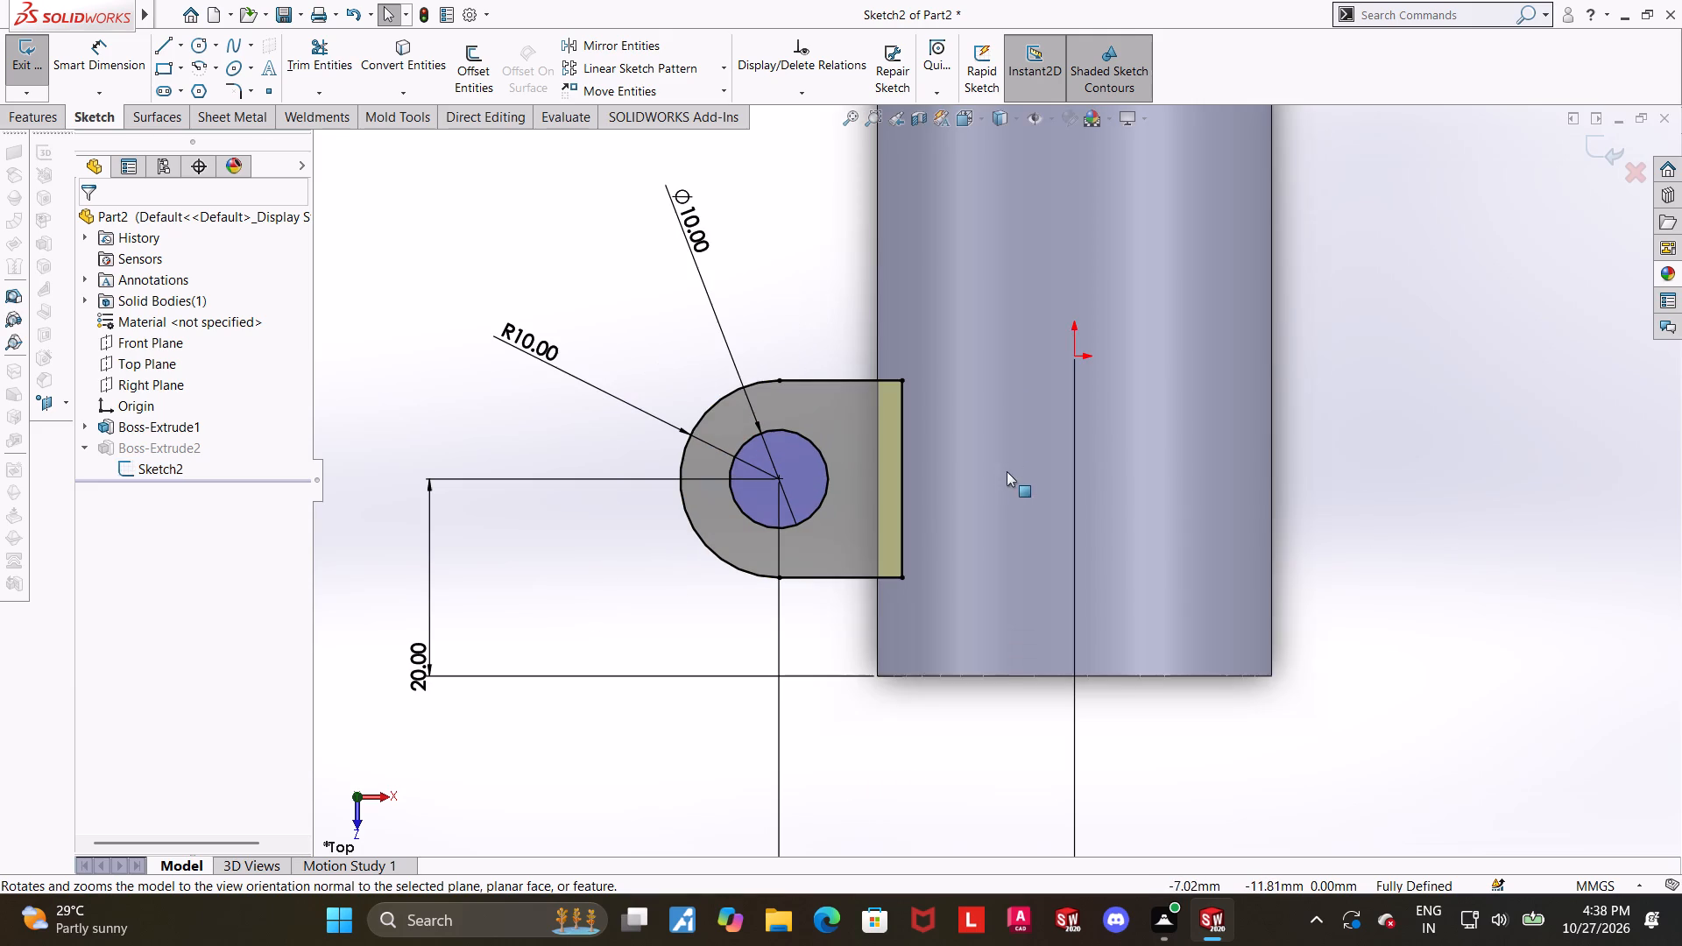
pyautogui.click(322, 56)
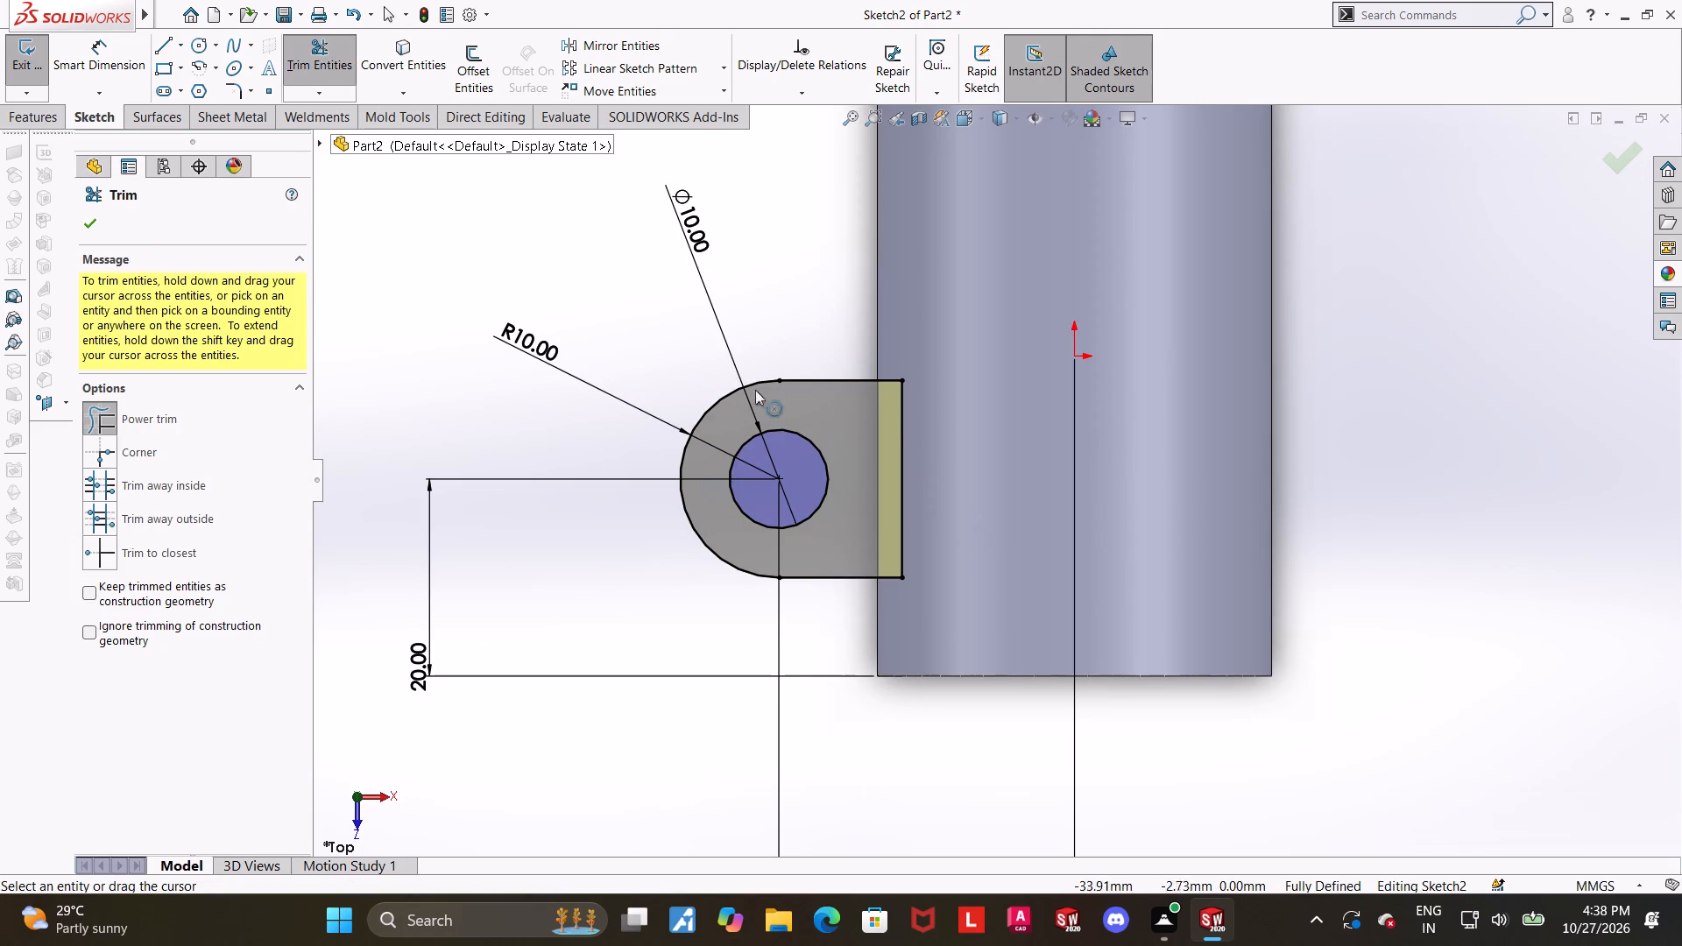
pyautogui.moveTo(956, 454); pyautogui.dragTo(906, 458)
pyautogui.moveTo(913, 462); pyautogui.dragTo(901, 461)
pyautogui.press('Escape')
pyautogui.press('Escape')
# Delete the coincident relations that hold the two open tab line ends on the shell's inner edge.
pyautogui.click(900, 377)
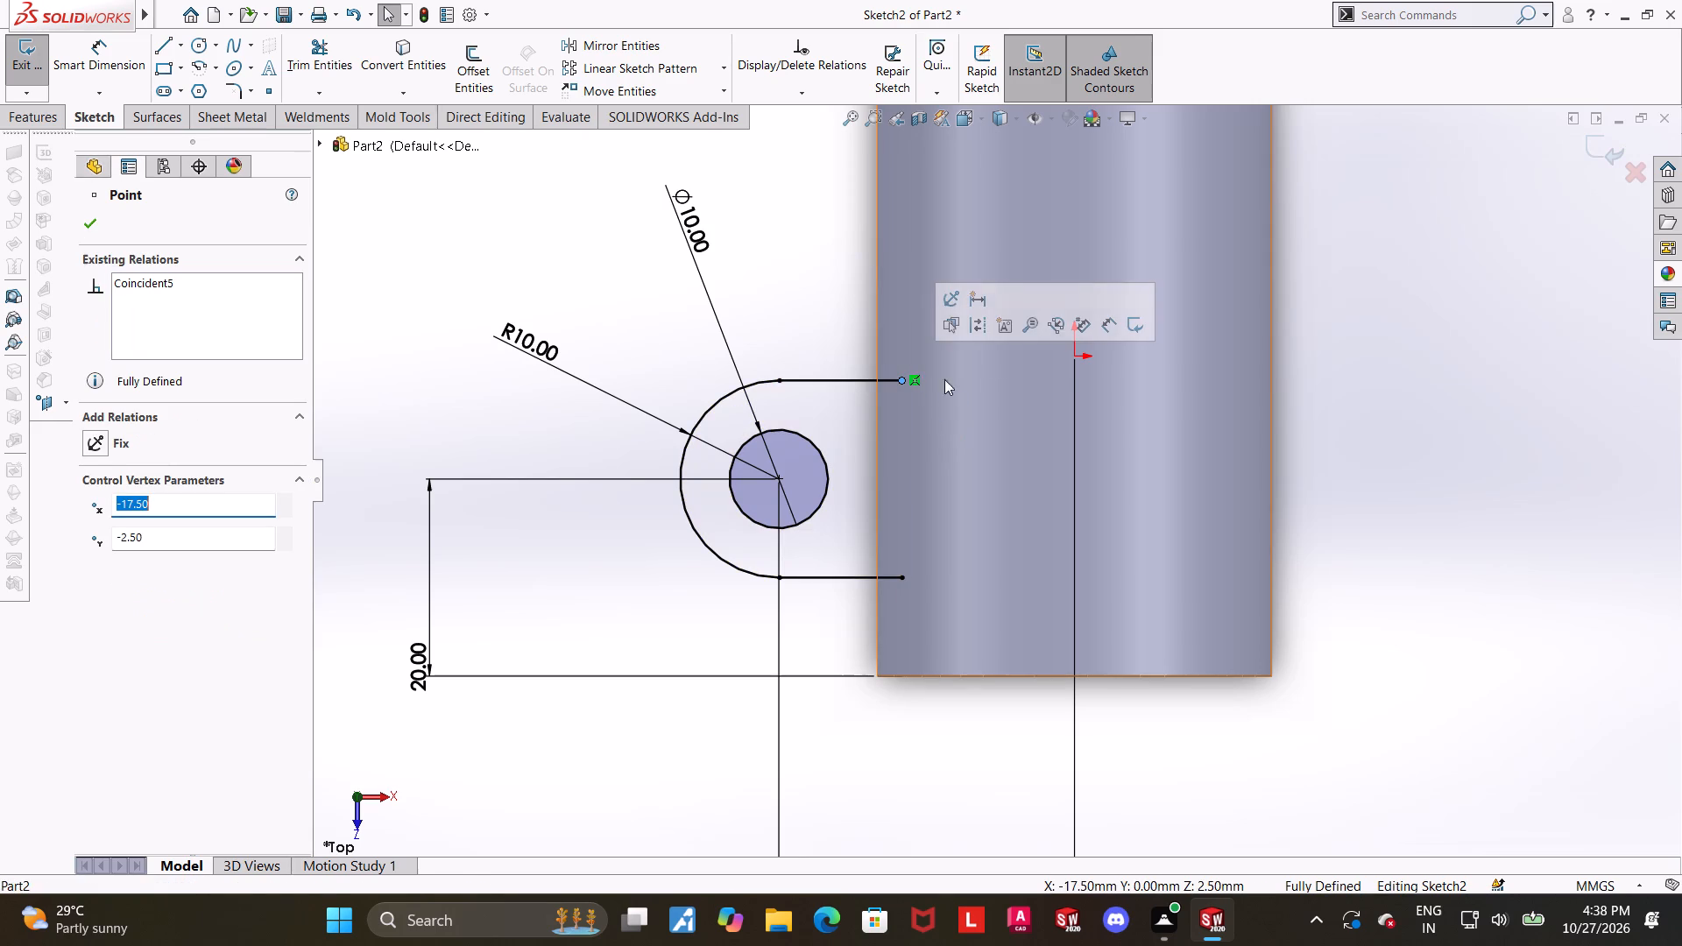
pyautogui.click(919, 381)
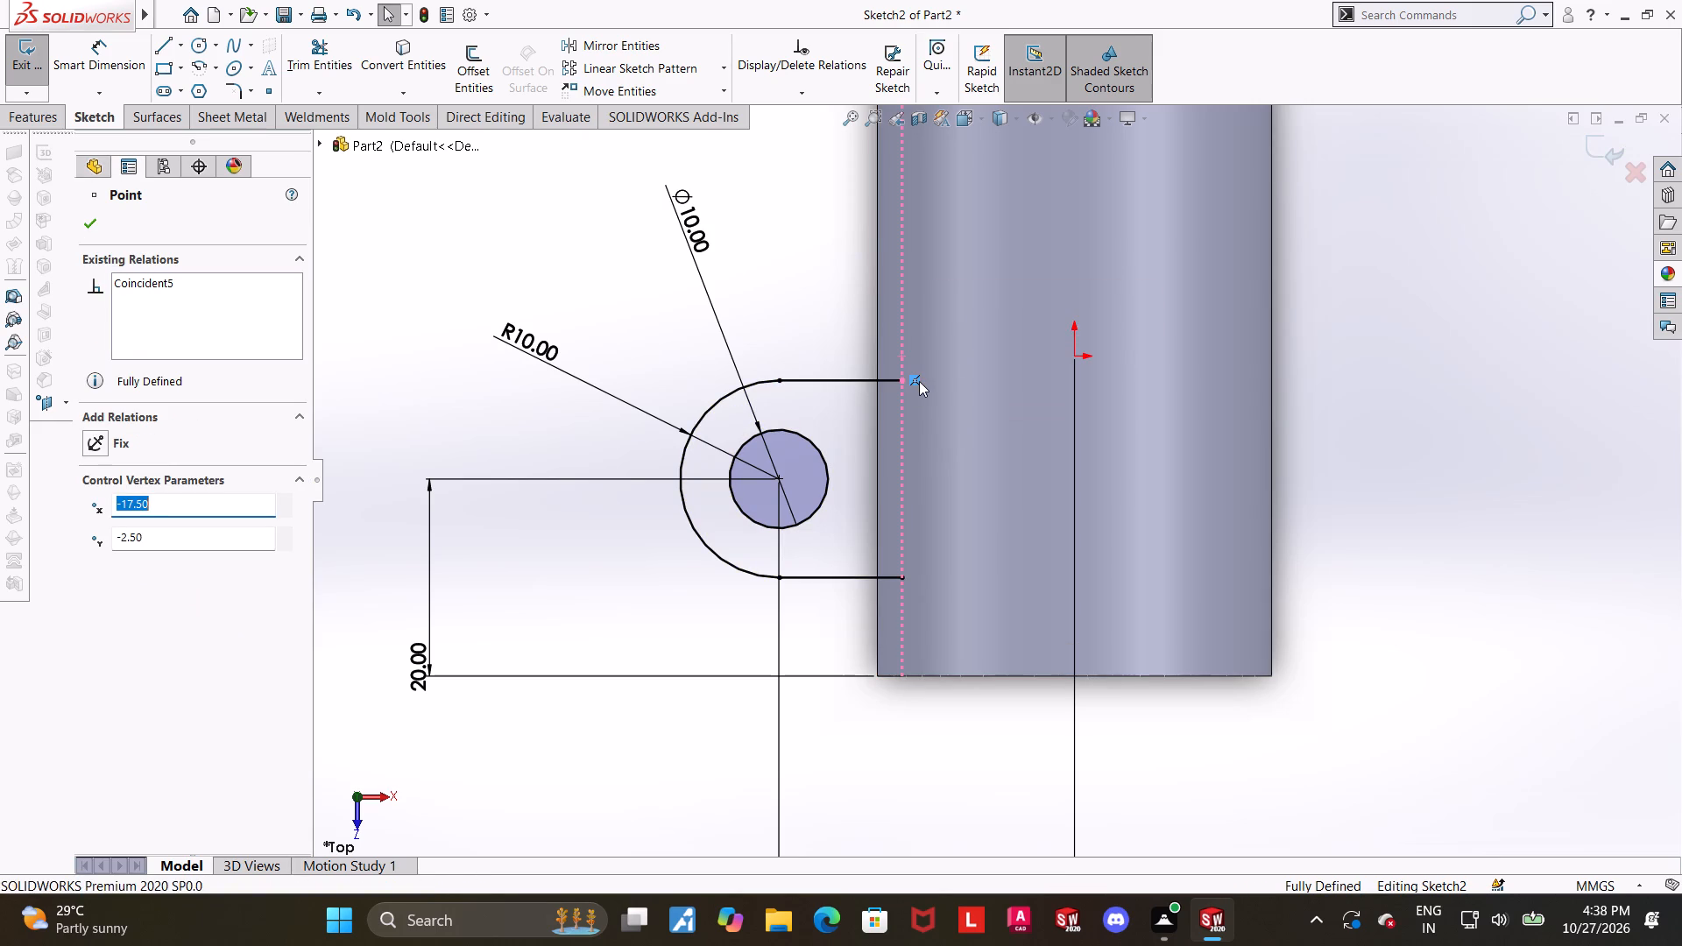
pyautogui.rightClick(919, 381)
pyautogui.click(954, 610)
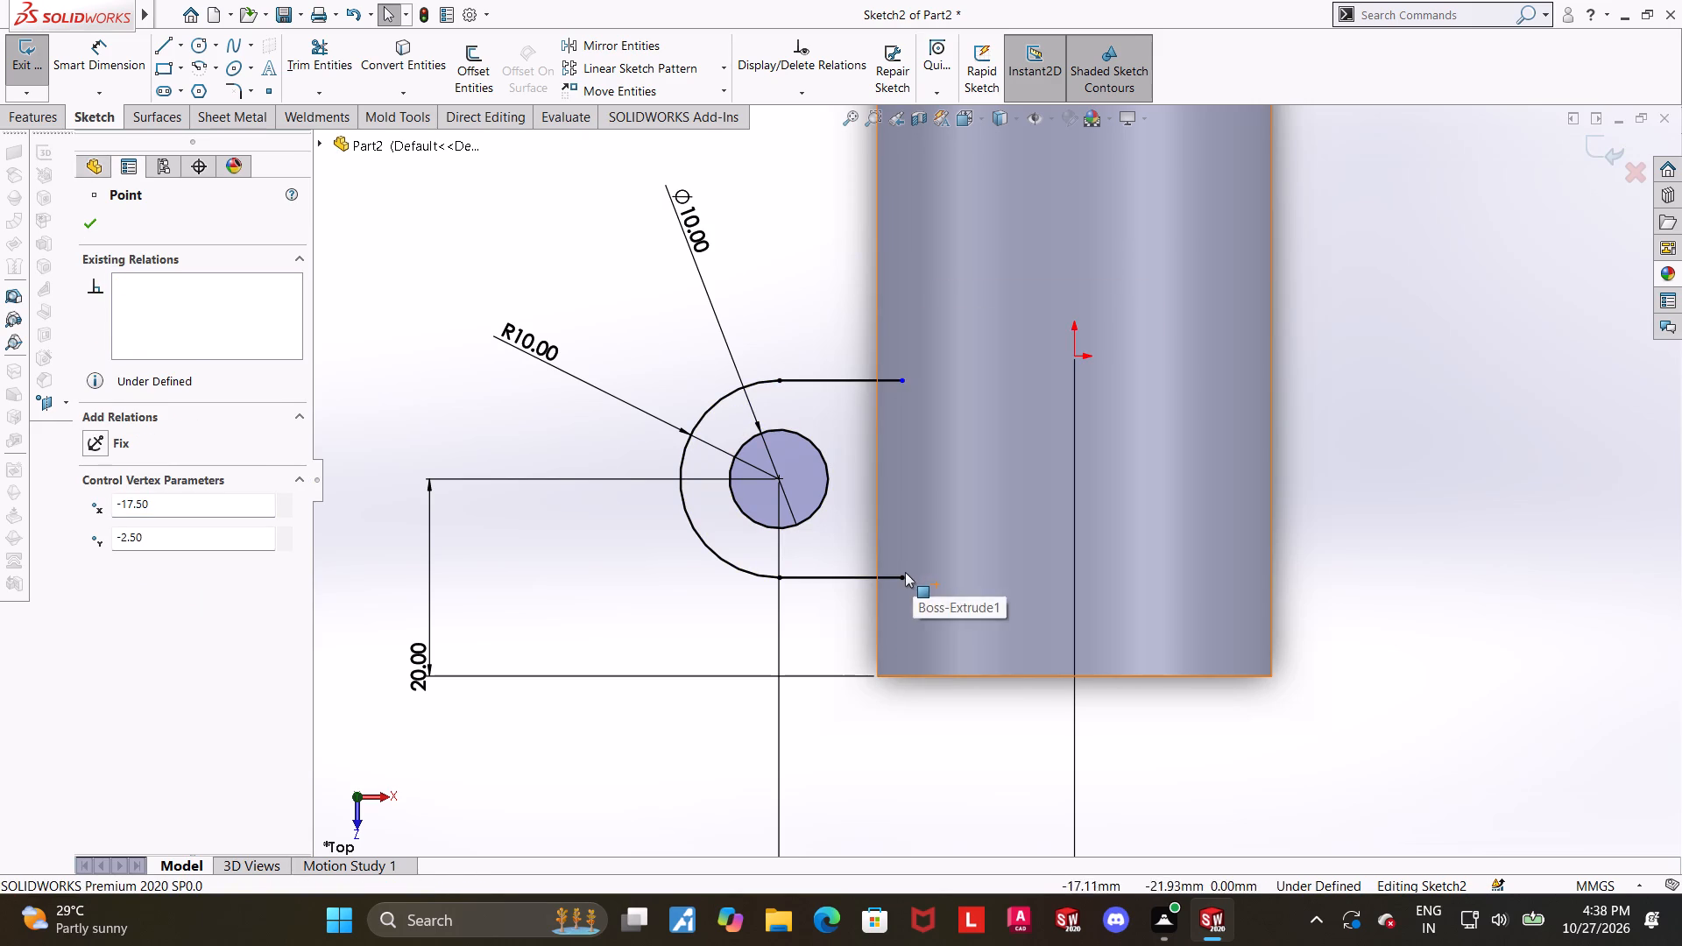
pyautogui.click(905, 572)
pyautogui.click(902, 576)
pyautogui.rightClick(909, 581)
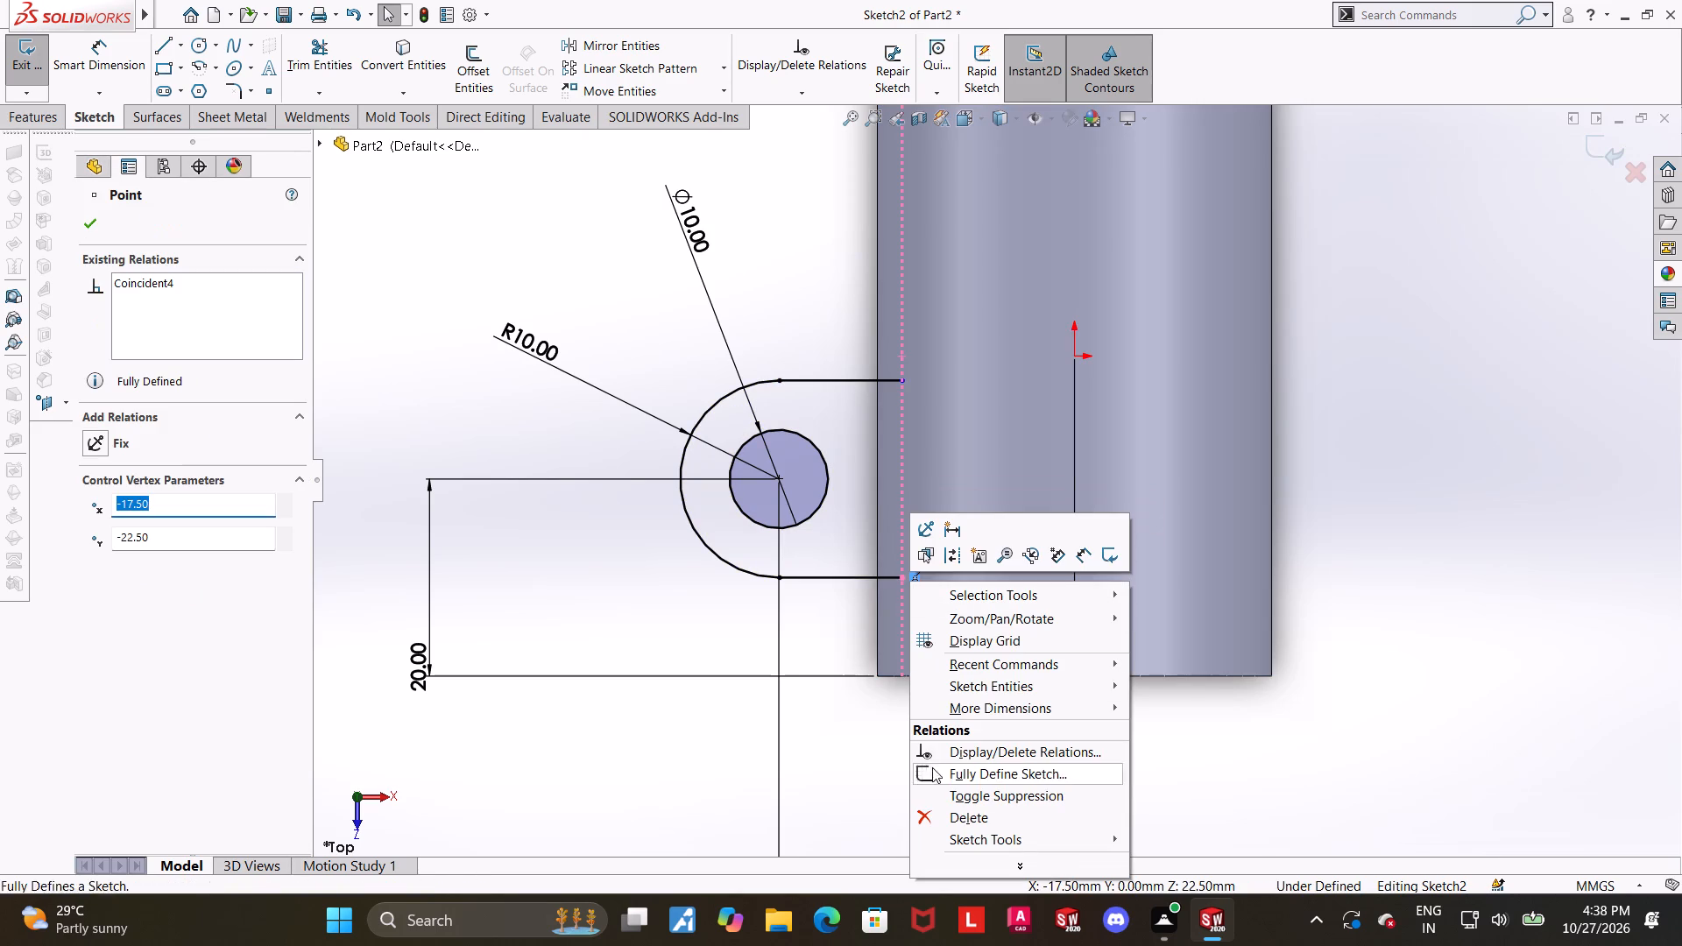
pyautogui.click(932, 811)
pyautogui.press('Escape')
# Extend both straight tab lines past the shell's inner edge, with the upper line's end at about X -15.60.
pyautogui.moveTo(904, 576); pyautogui.dragTo(920, 574)
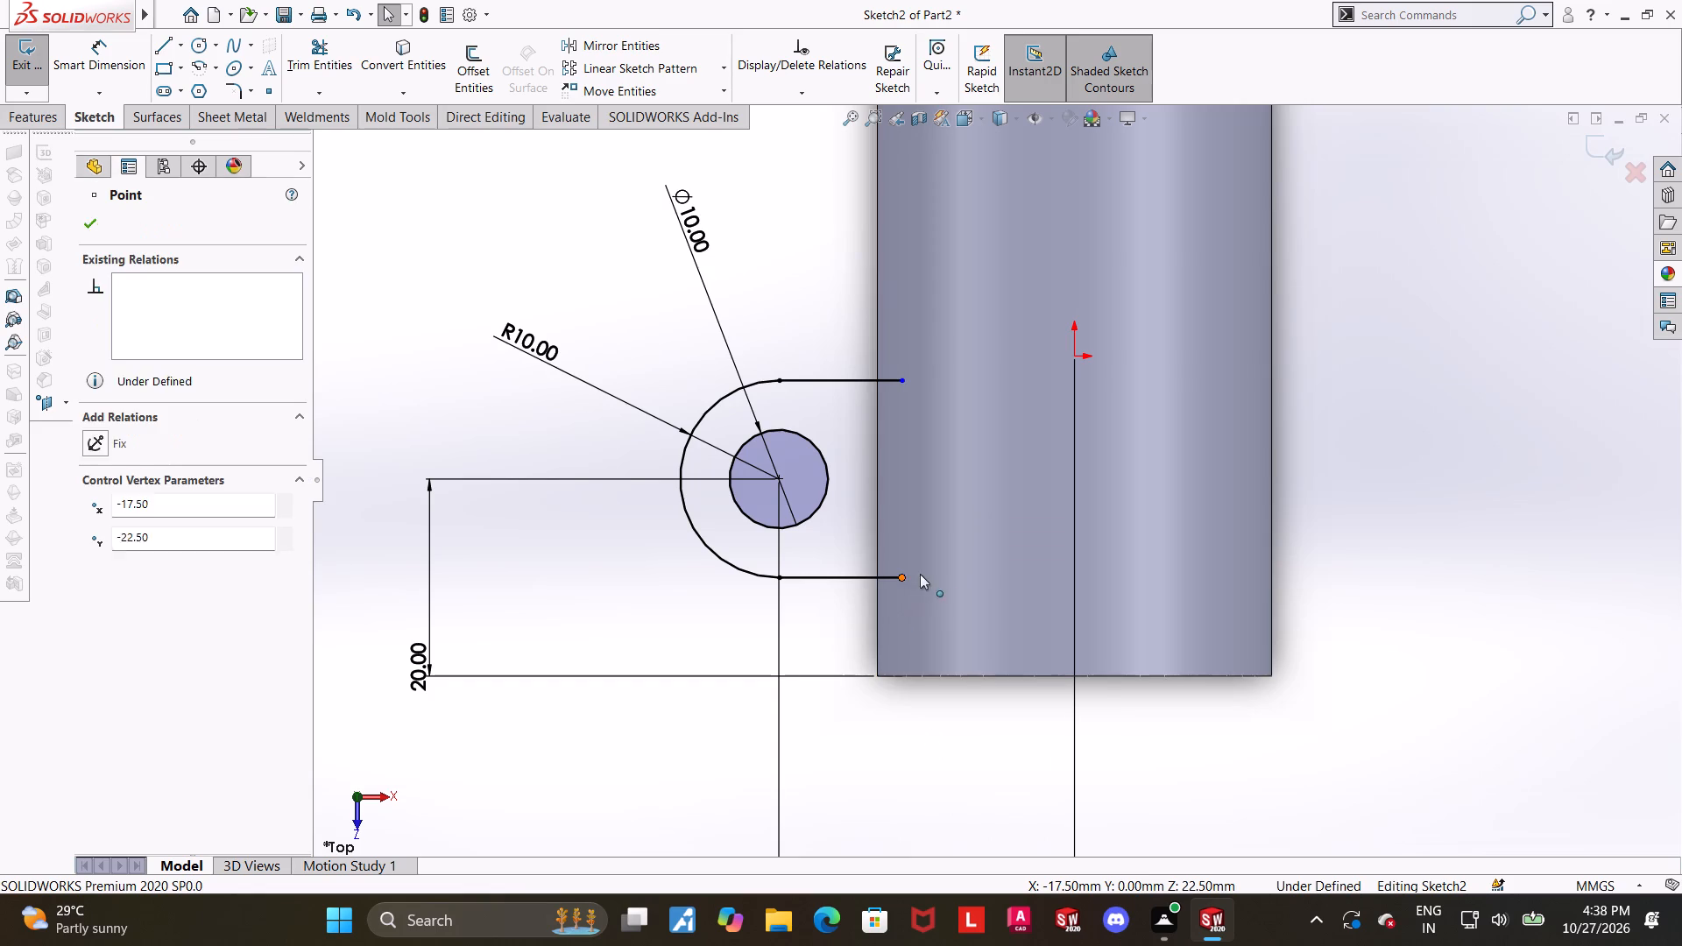
pyautogui.moveTo(920, 574); pyautogui.dragTo(931, 572)
pyautogui.moveTo(902, 383); pyautogui.dragTo(921, 385)
pyautogui.press('Escape')
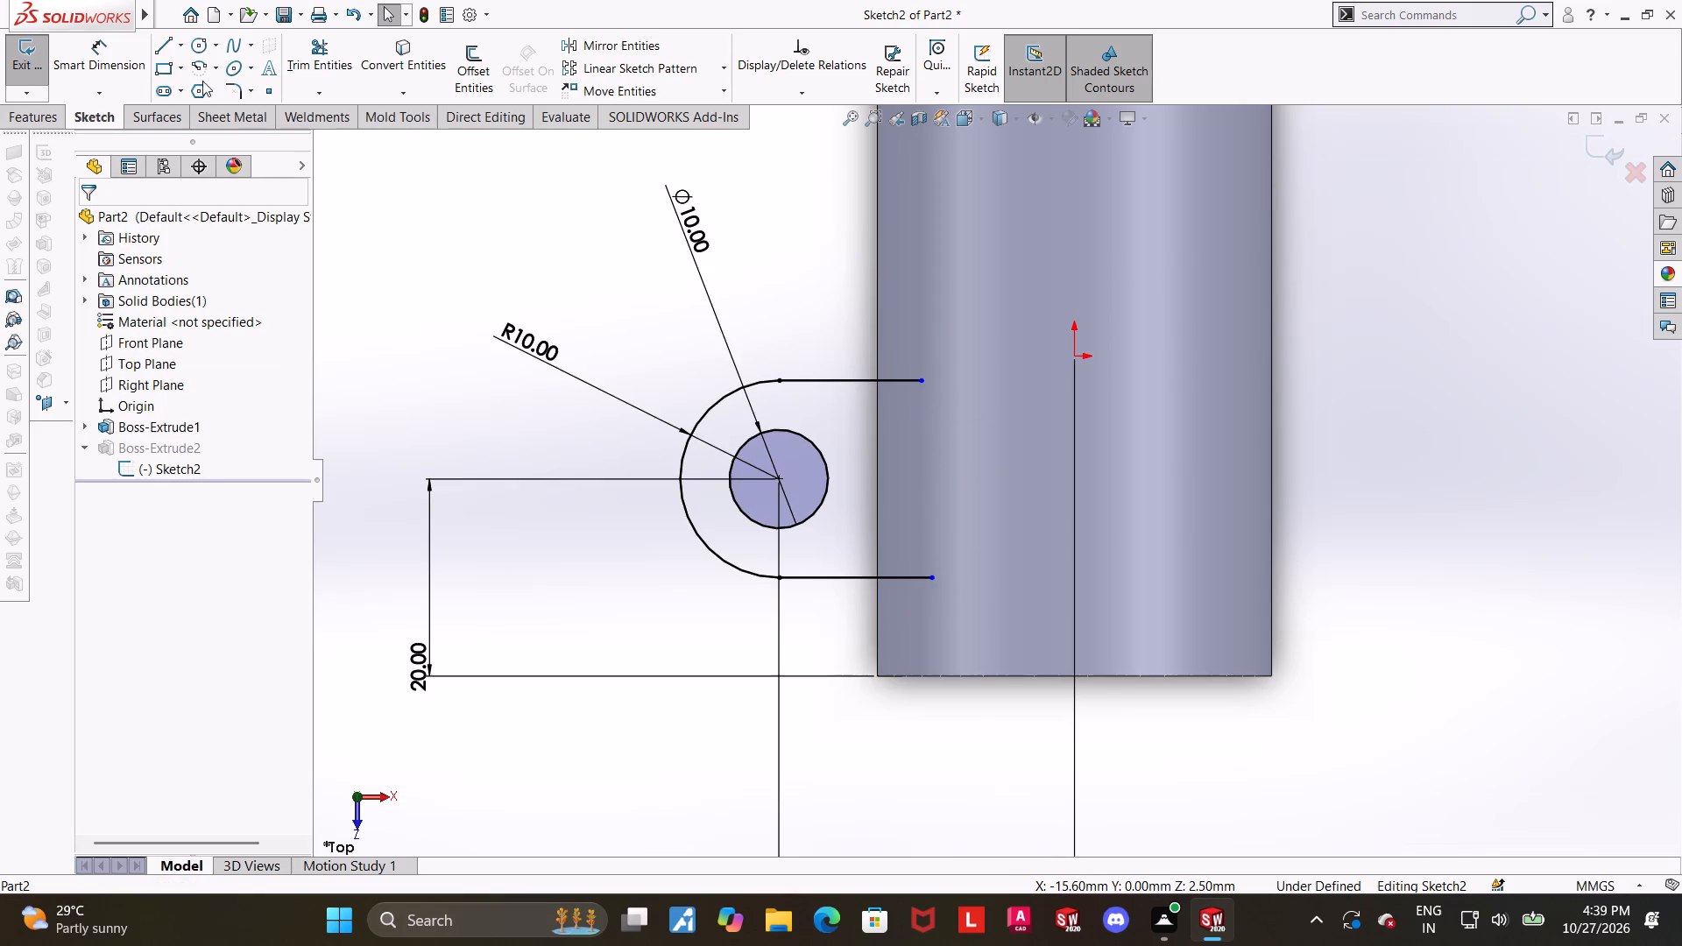
# Close the tab profile with a vertical line from the lower line's end, merge it with the upper line's end, and exit the sketch.
pyautogui.click(167, 49)
pyautogui.click(930, 580)
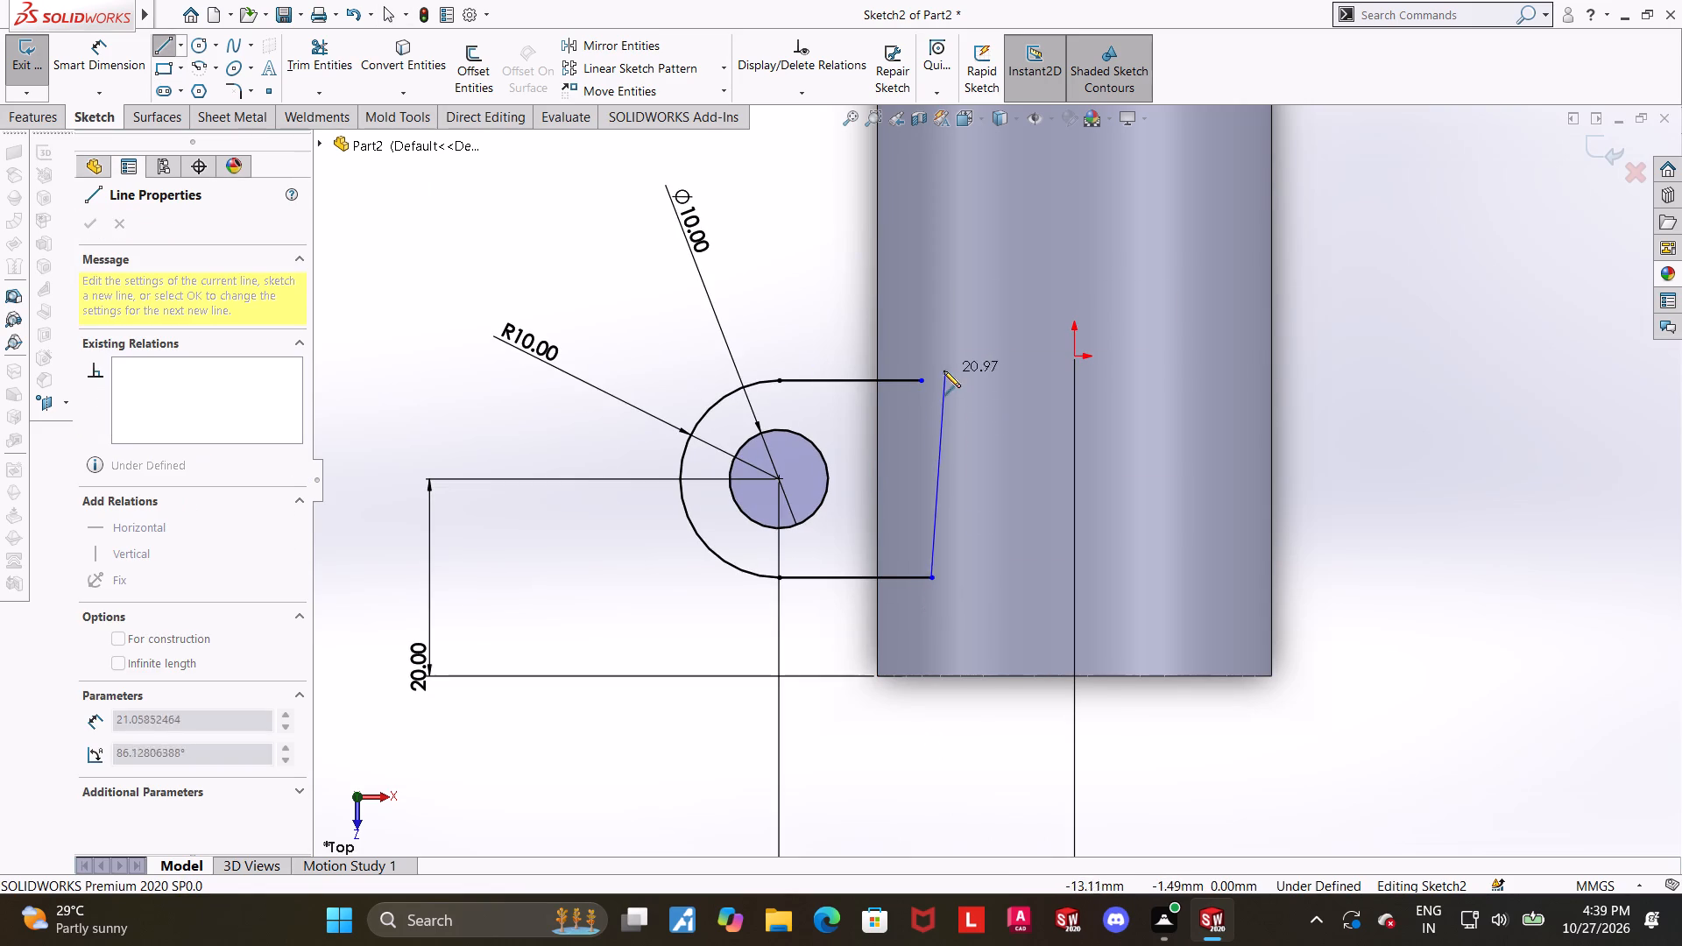
pyautogui.click(934, 378)
pyautogui.press('Escape')
pyautogui.press('Escape')
pyautogui.click(924, 379)
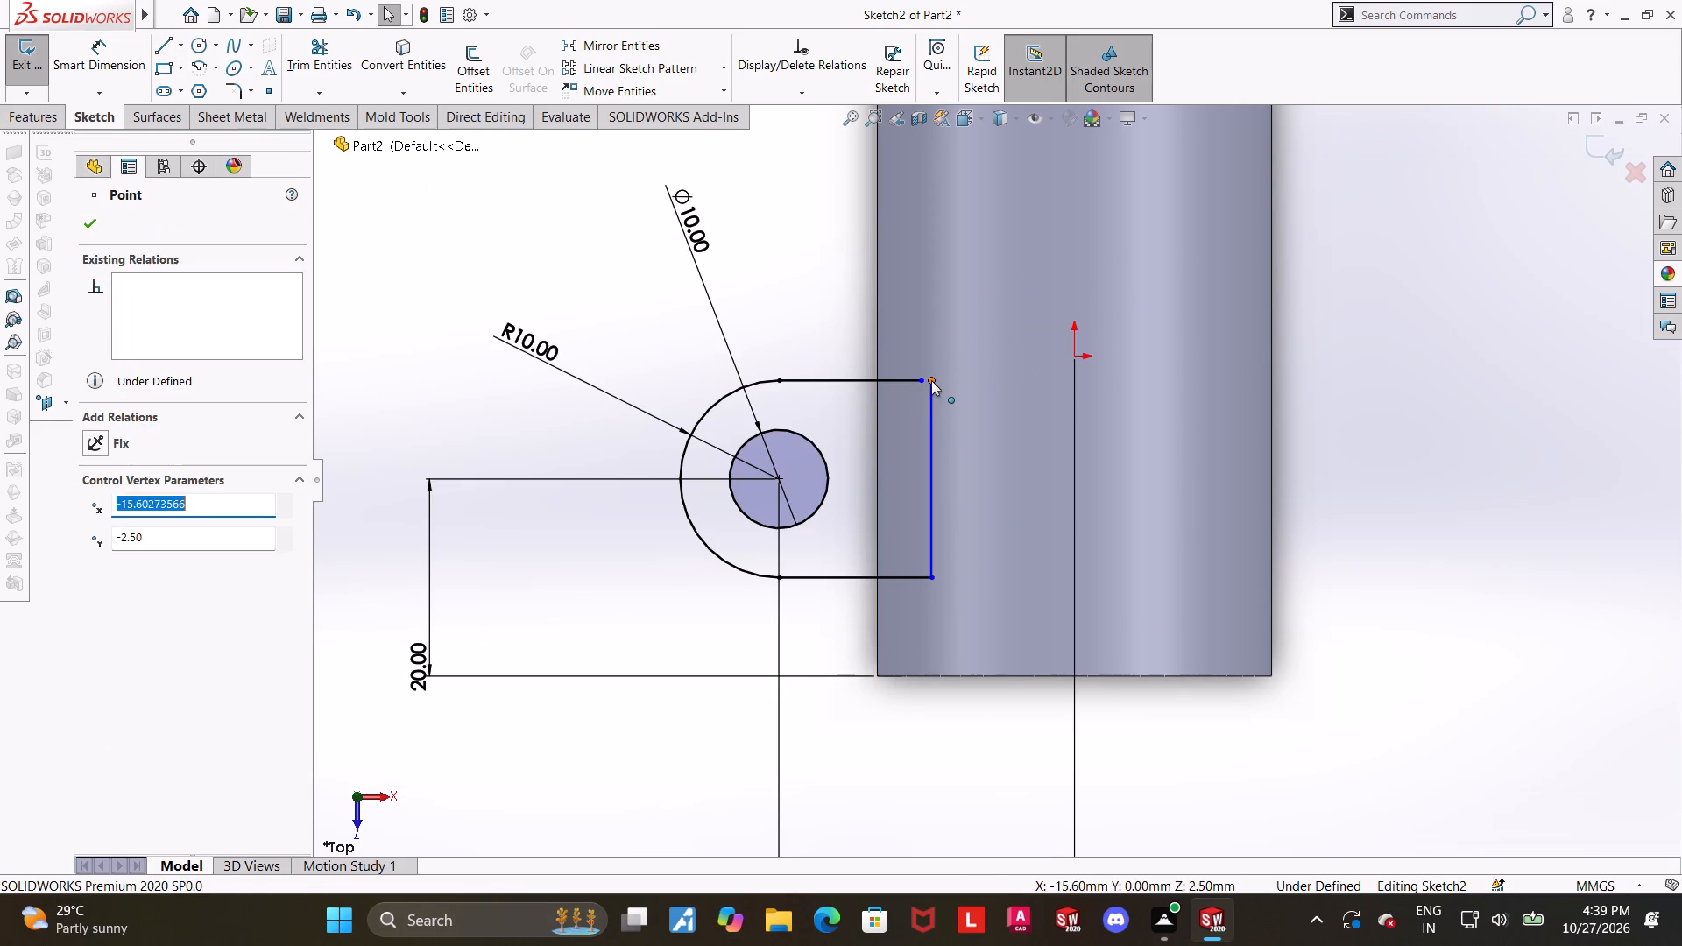
pyautogui.keyDown('ctrl'); pyautogui.click(931, 380); pyautogui.keyUp('ctrl')
pyautogui.click(87, 610)
pyautogui.scroll(3, 762, 640)
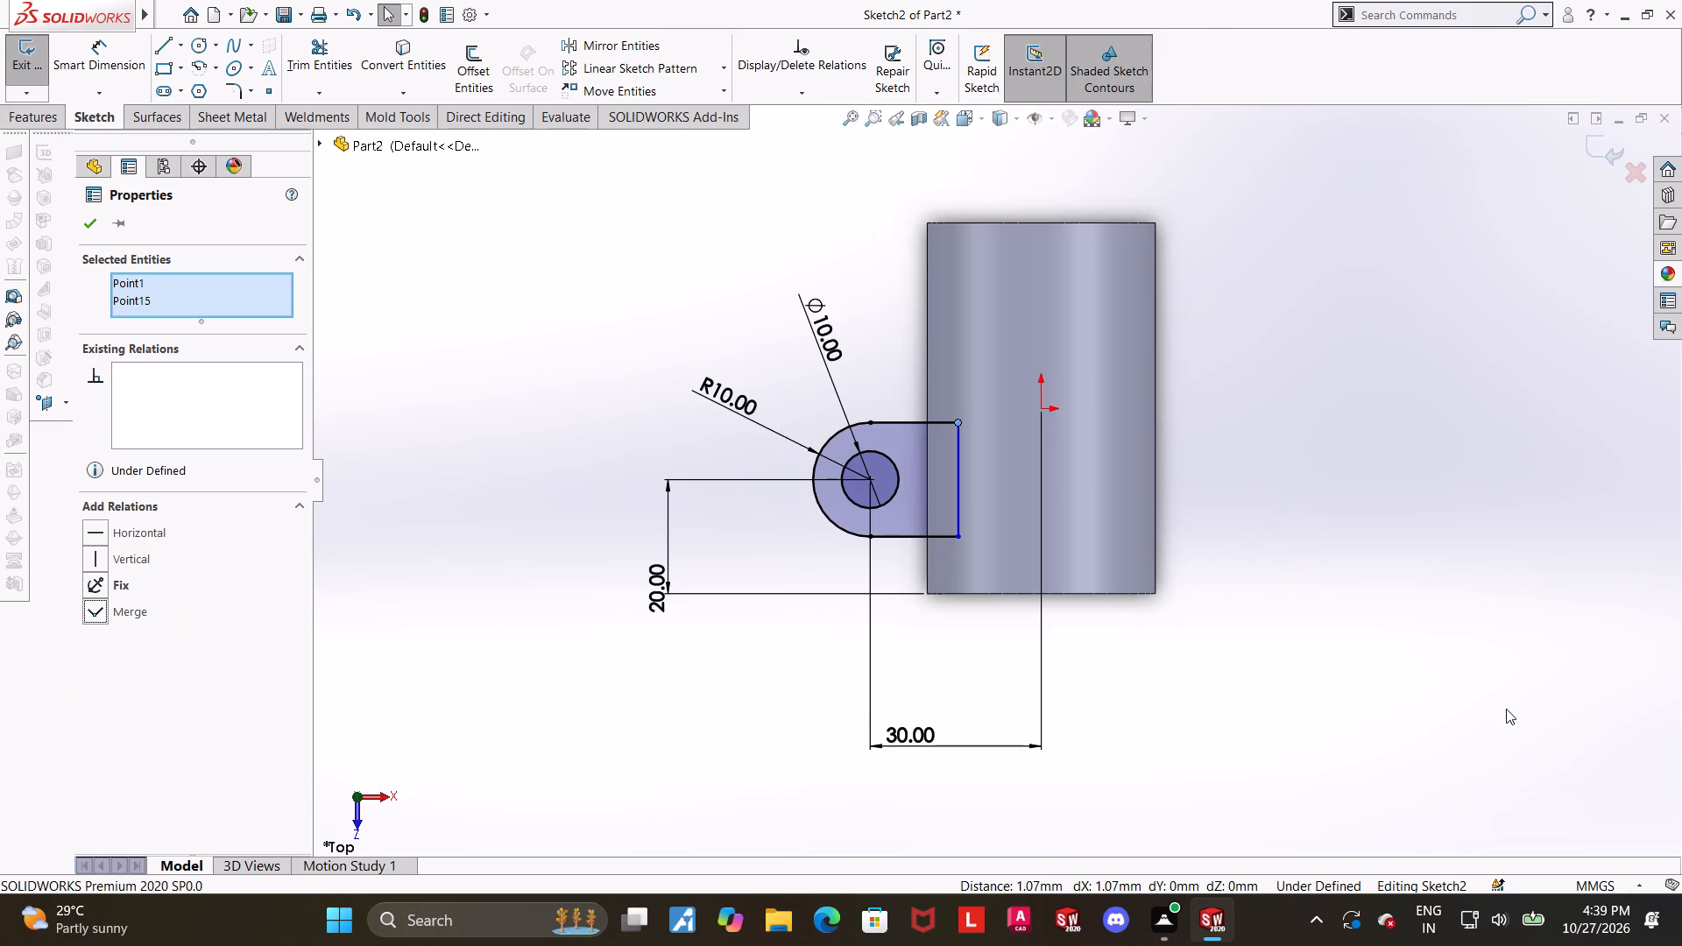
pyautogui.moveTo(1392, 722); pyautogui.dragTo(1395, 548, button='middle')
pyautogui.click(1605, 151)
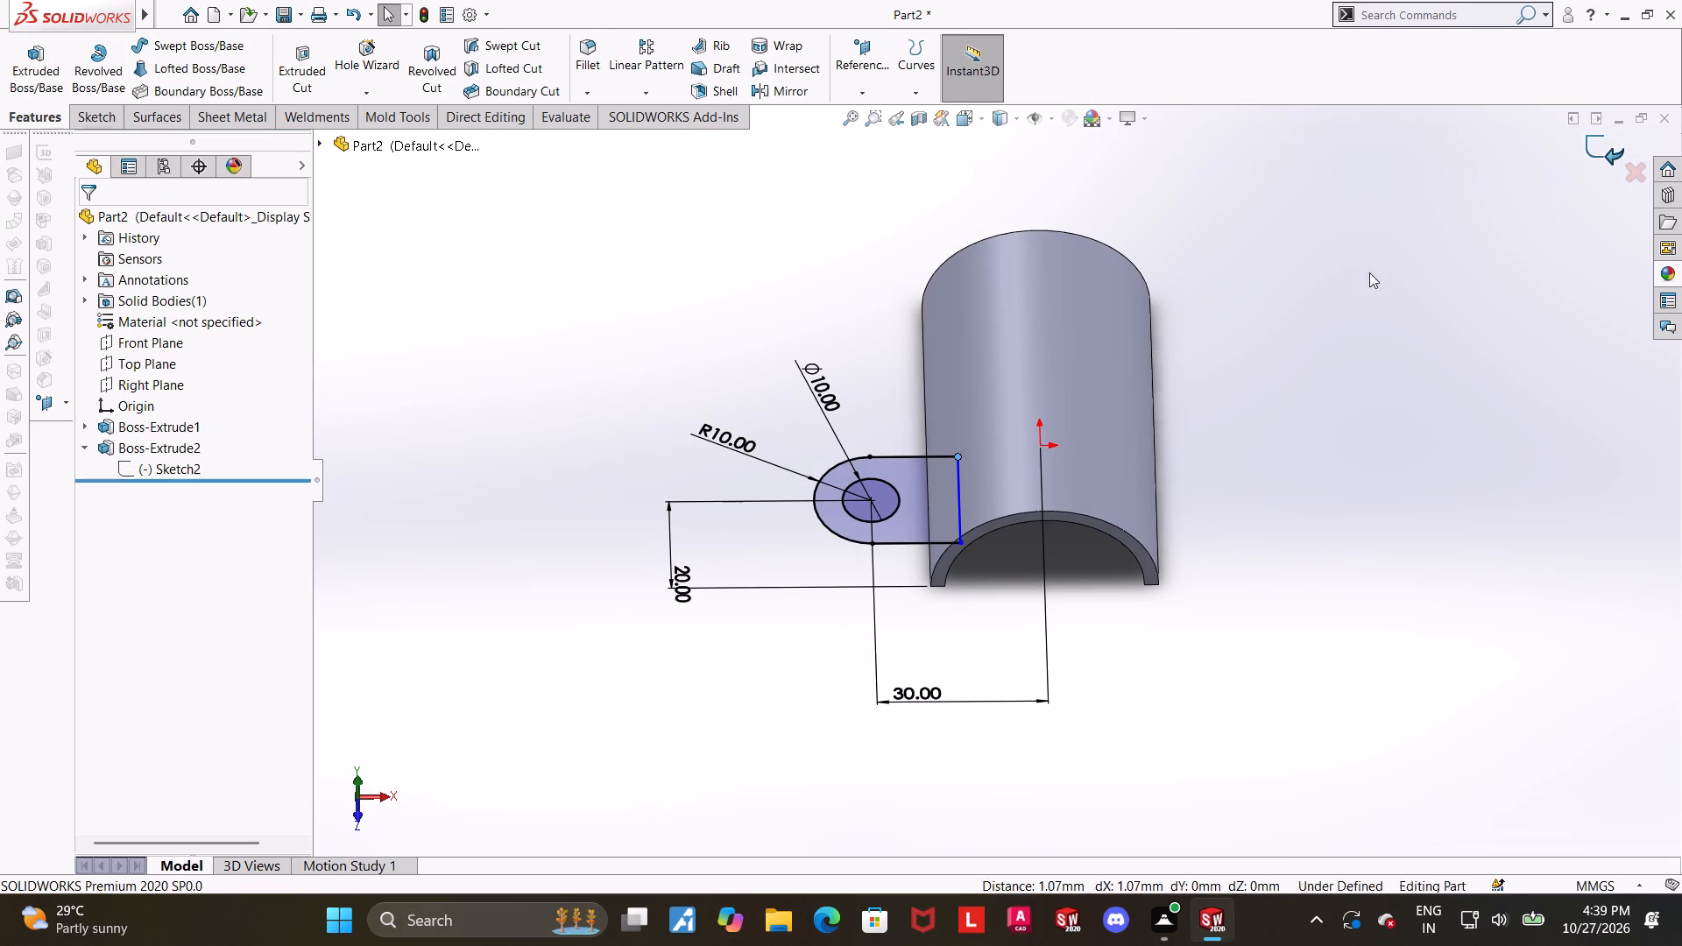
# Examine from the front how the extended tab passes through the shell wall.
pyautogui.moveTo(1222, 459); pyautogui.dragTo(1222, 417)
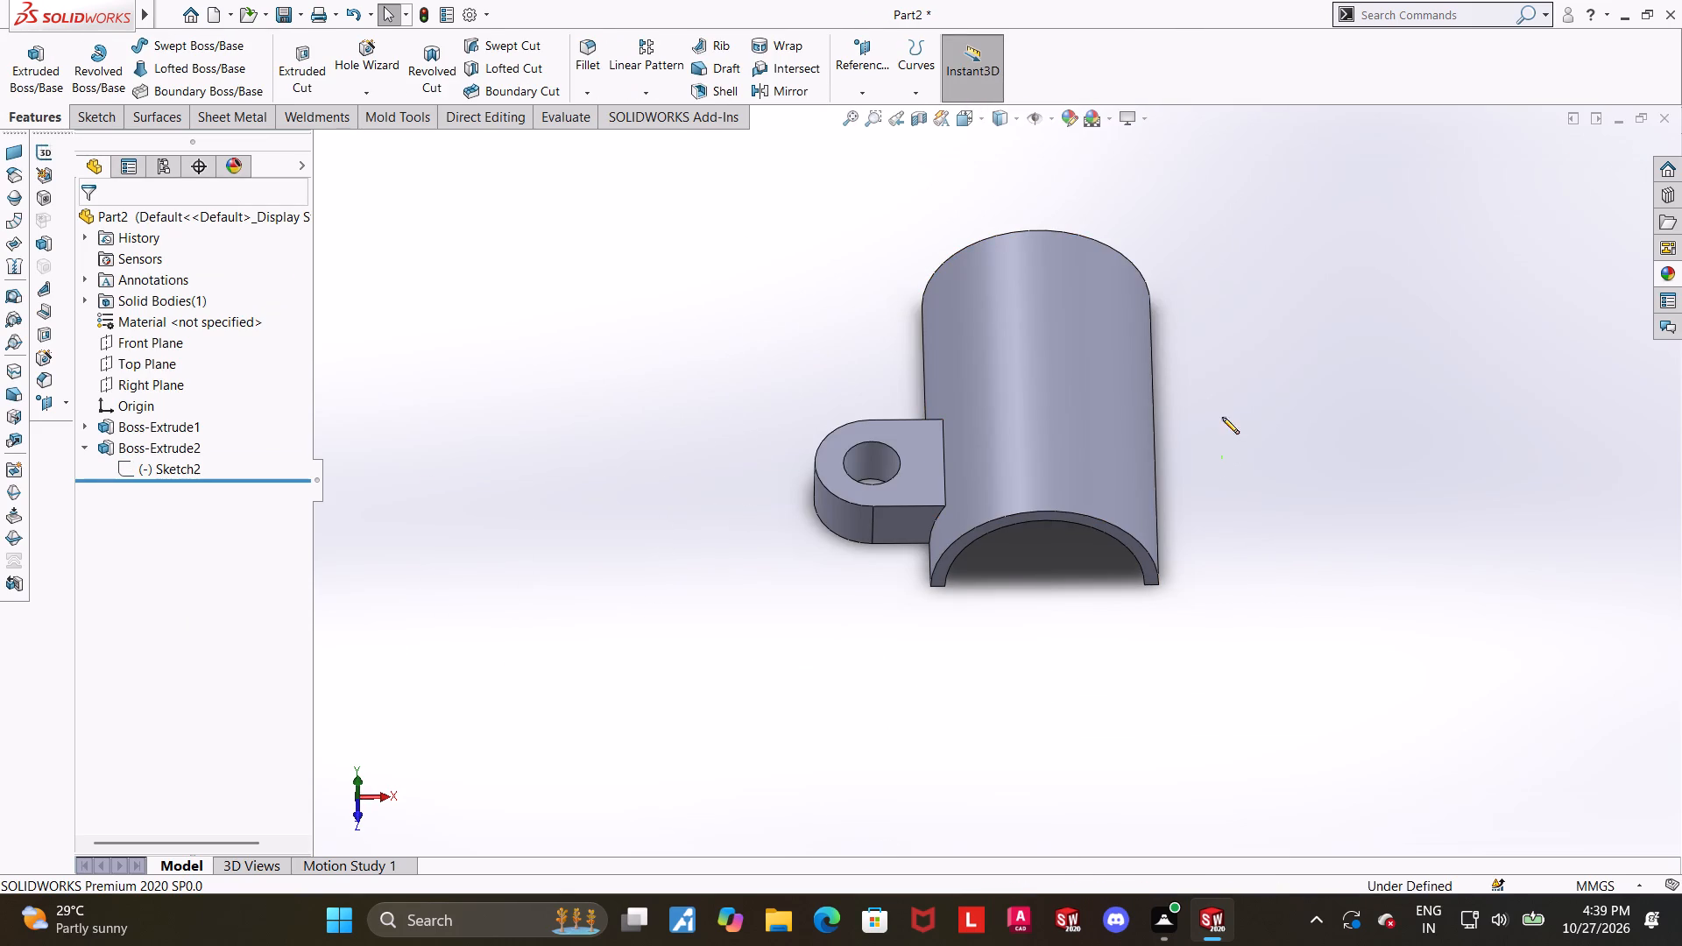
pyautogui.moveTo(1222, 417); pyautogui.dragTo(1222, 402)
pyautogui.moveTo(1224, 385); pyautogui.dragTo(1204, 276, button='middle')
pyautogui.click(966, 107)
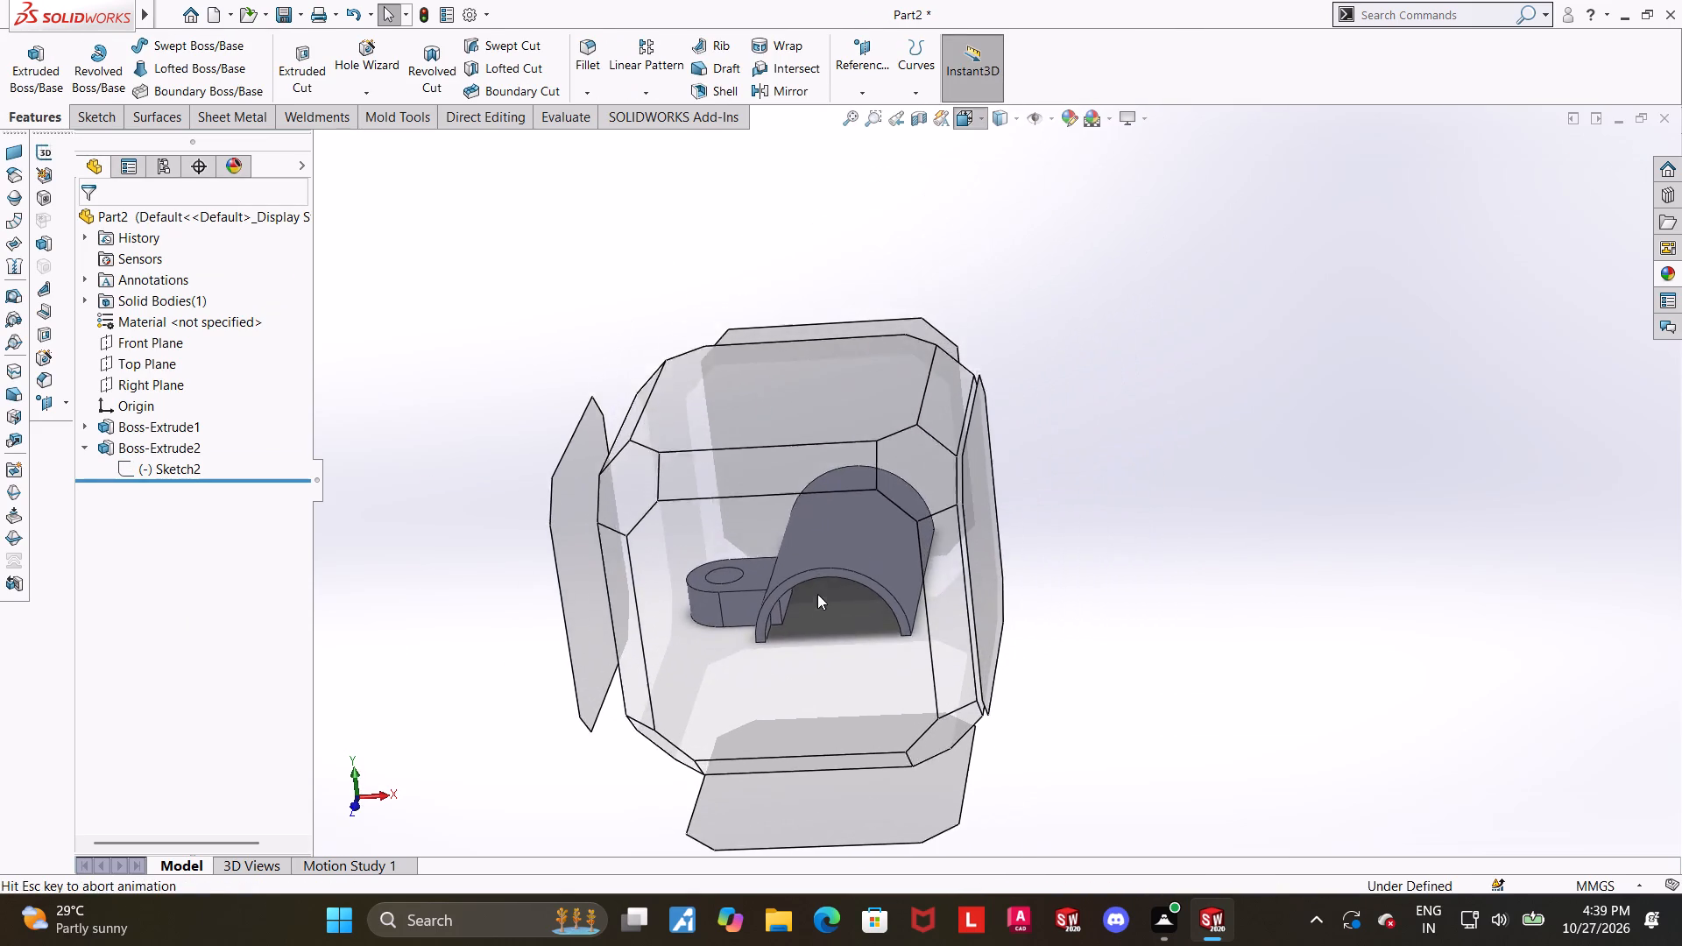
pyautogui.click(815, 601)
pyautogui.scroll(-4, 915, 491)
pyautogui.scroll(3, 960, 480)
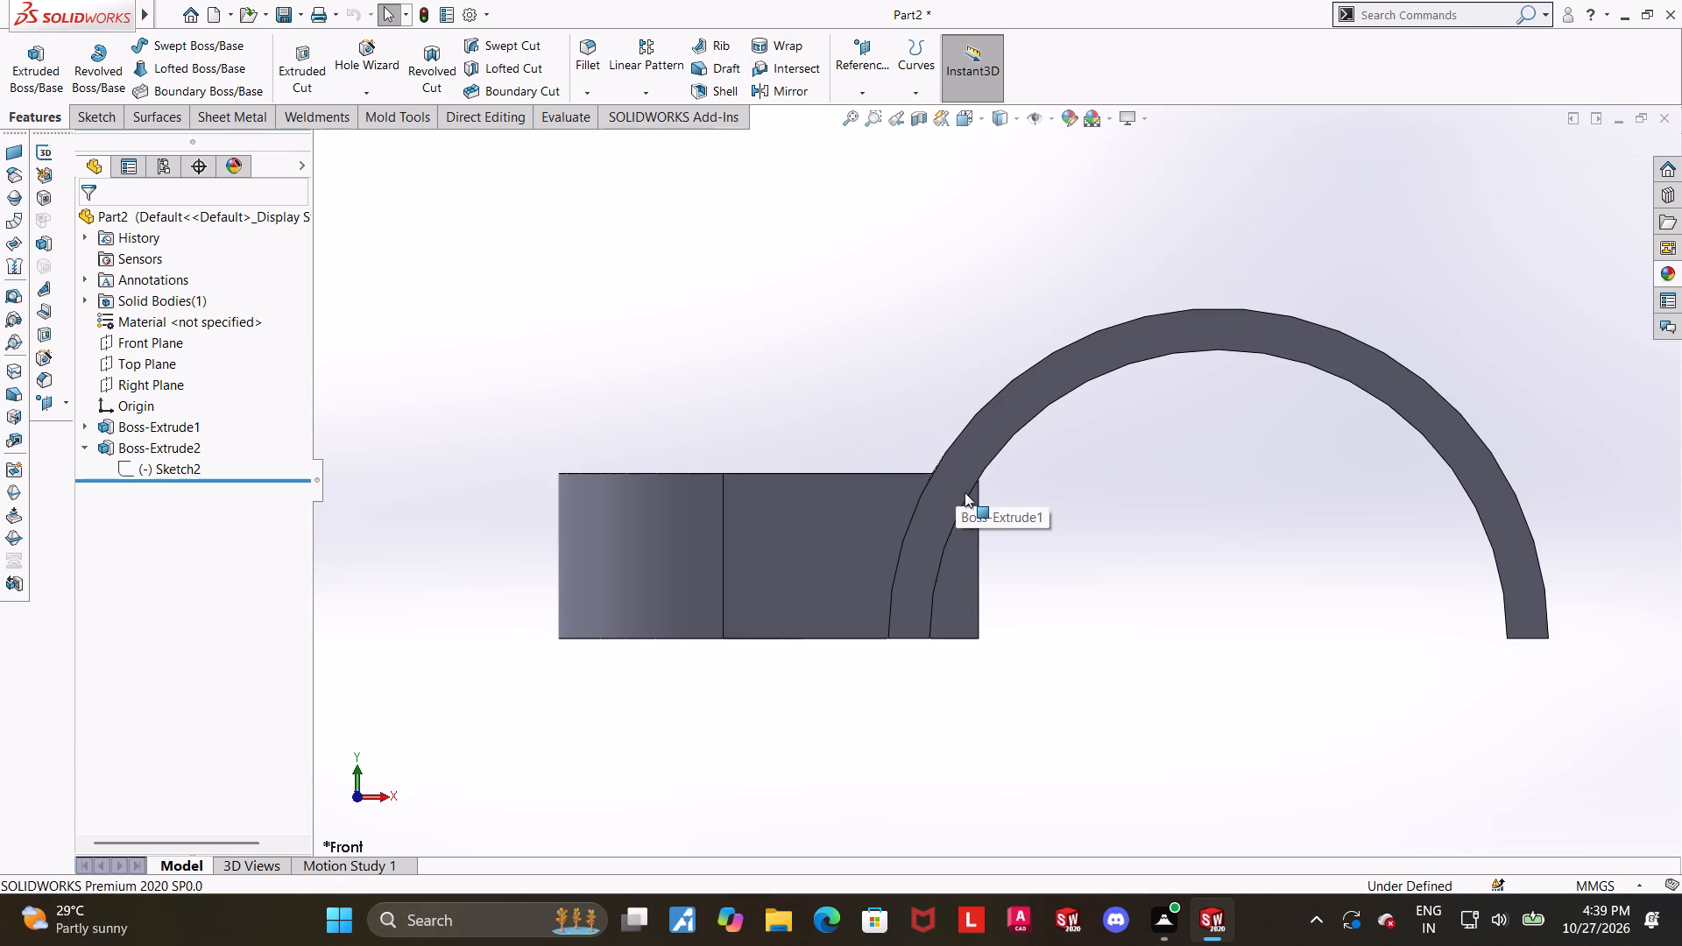
pyautogui.scroll(1, 1233, 534)
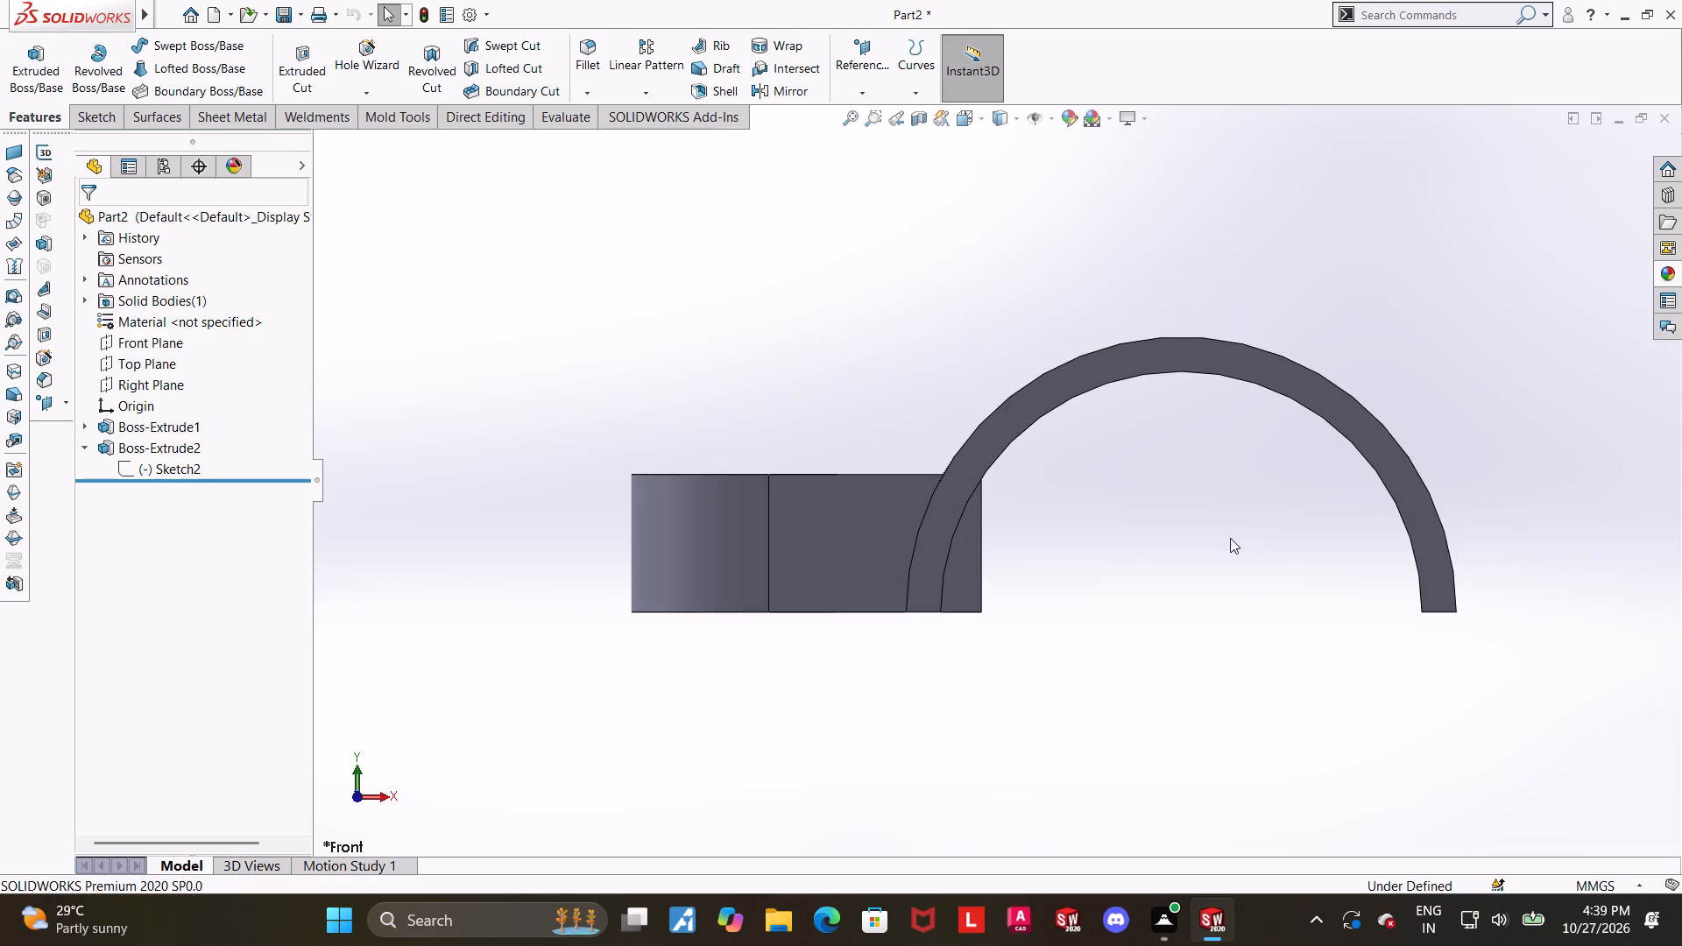
pyautogui.scroll(2, 1304, 599)
pyautogui.scroll(-1, 1212, 533)
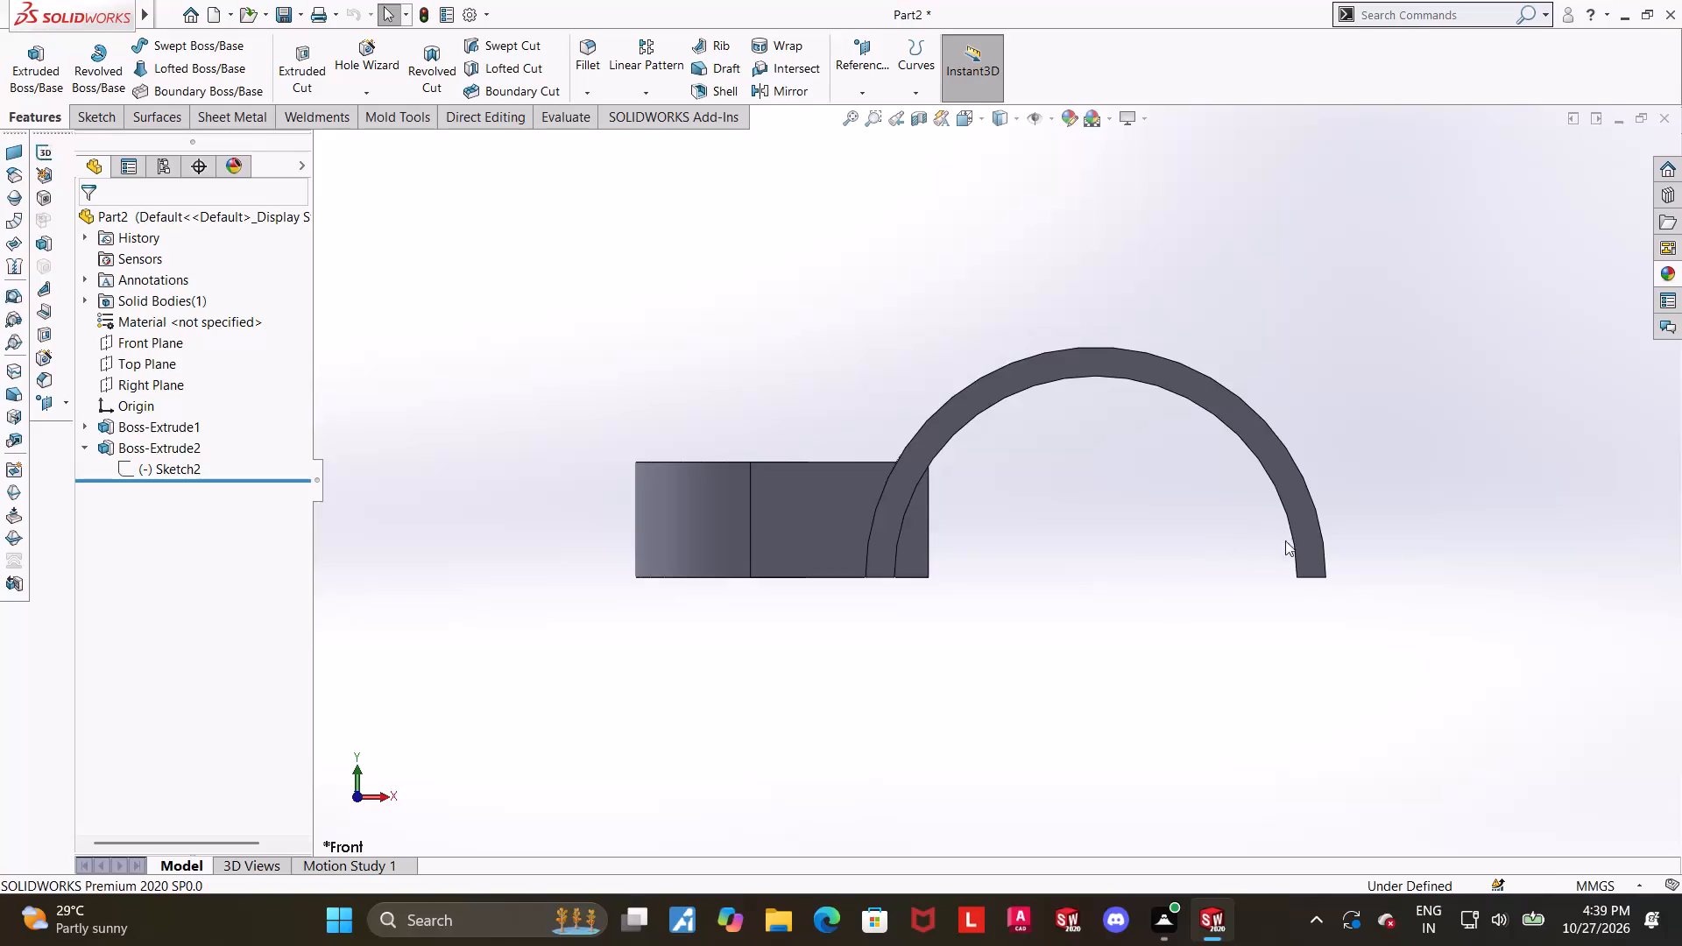
pyautogui.scroll(1, 1243, 538)
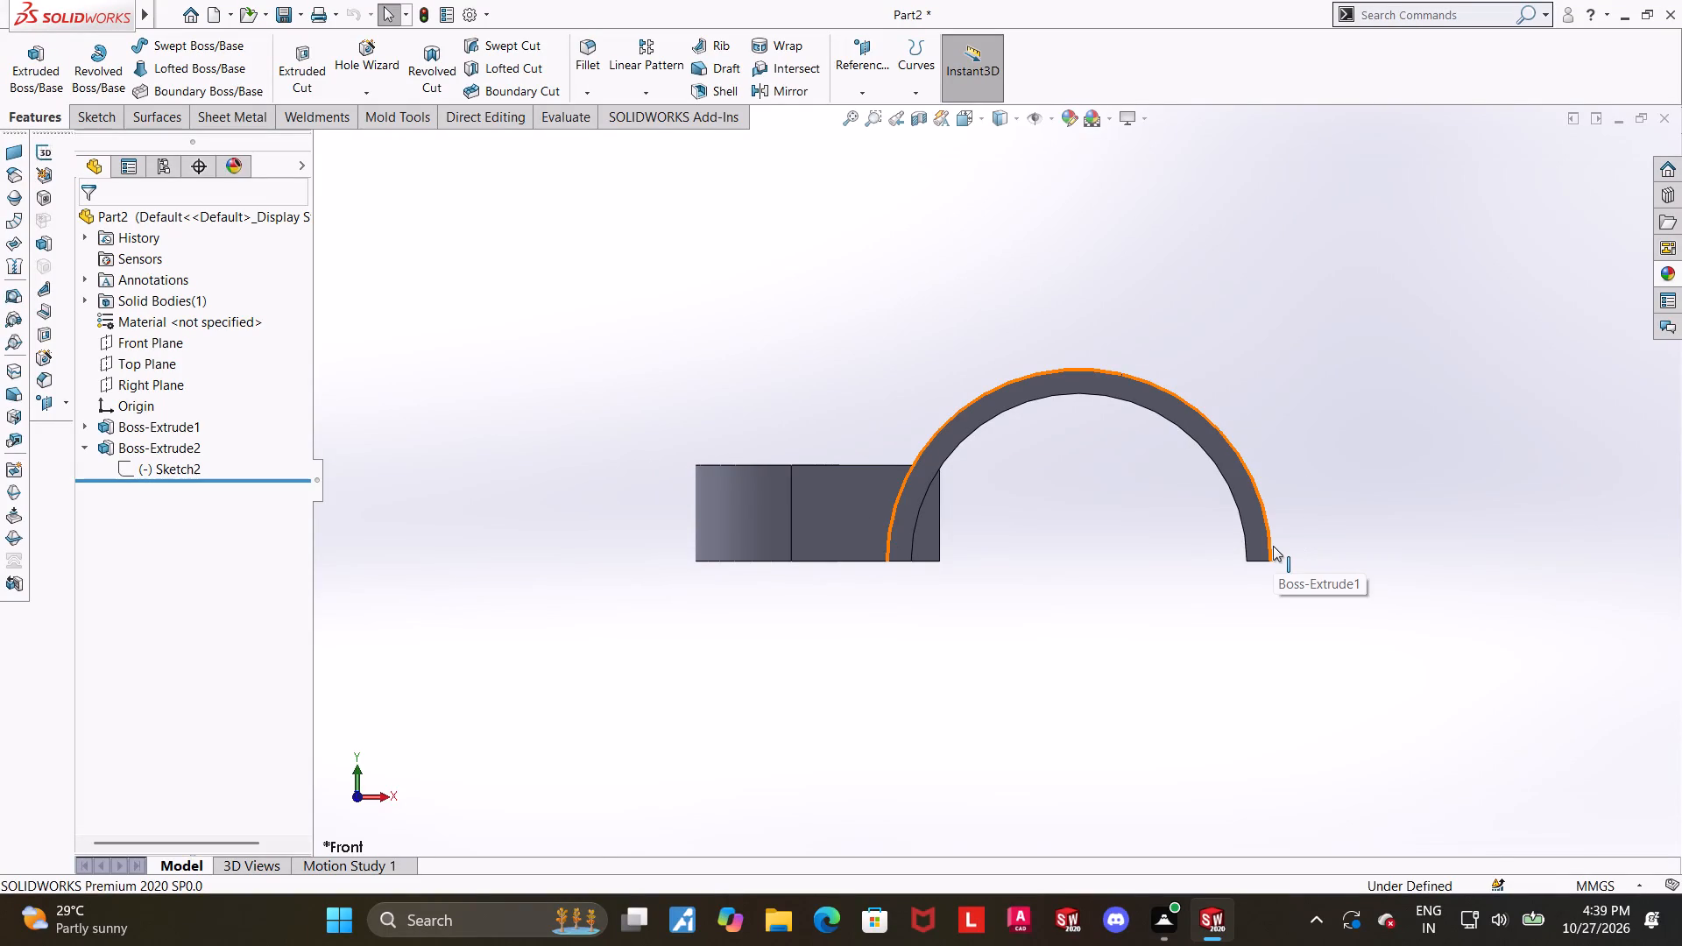
pyautogui.scroll(1, 1277, 498)
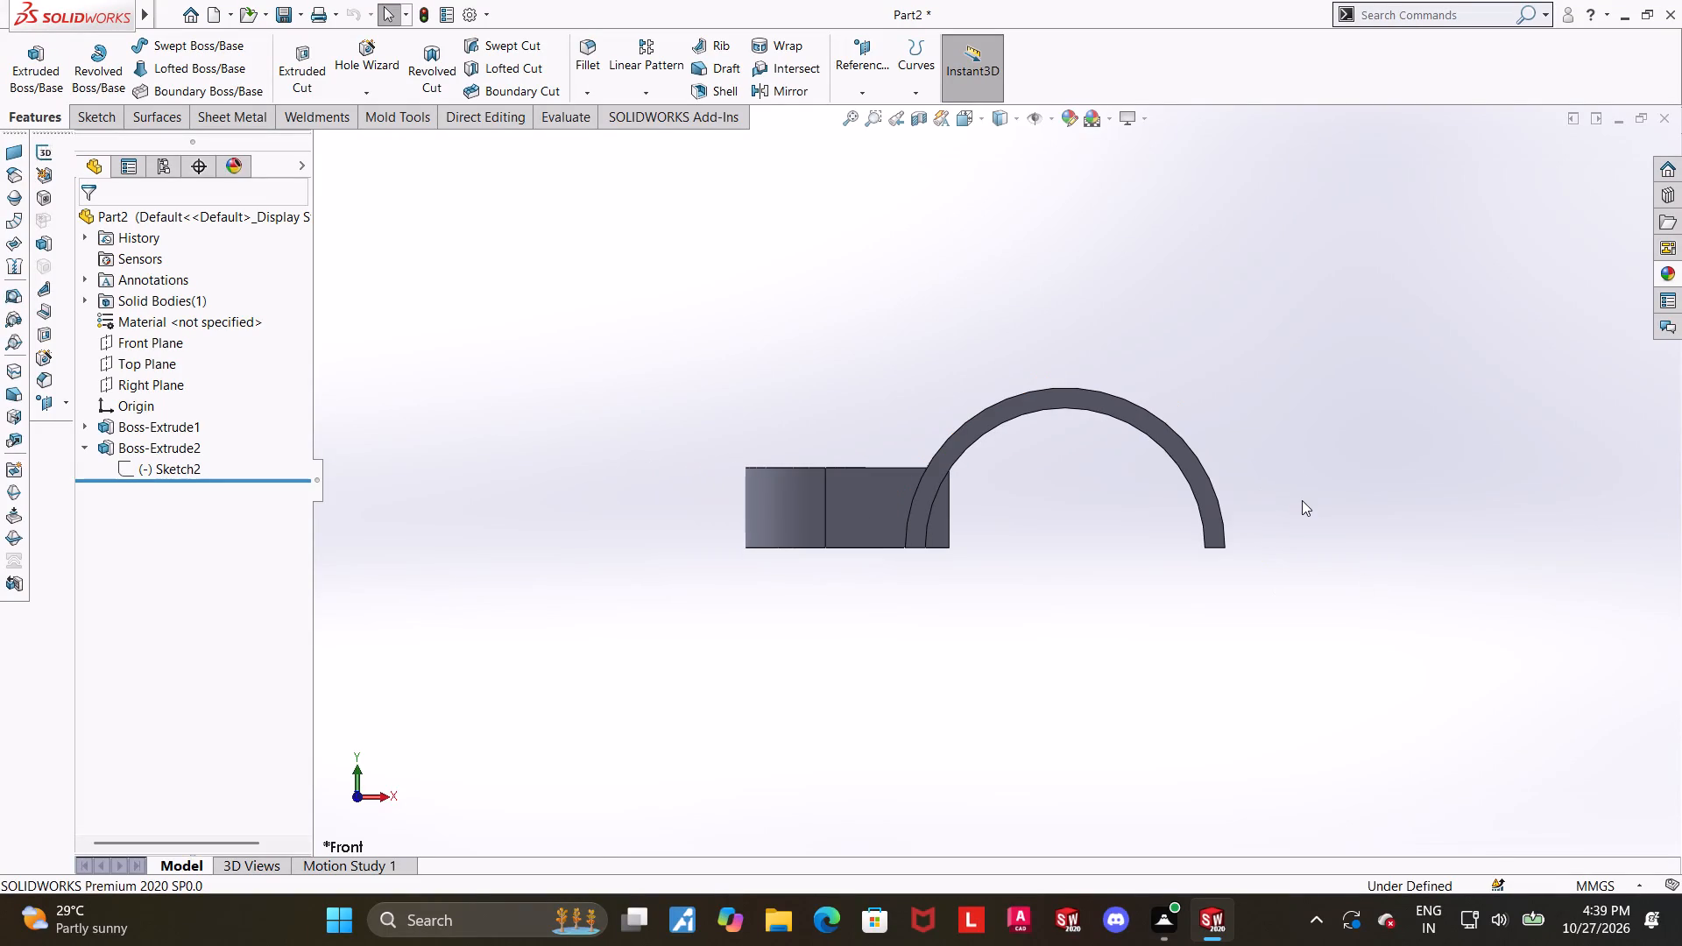
pyautogui.scroll(1, 1302, 500)
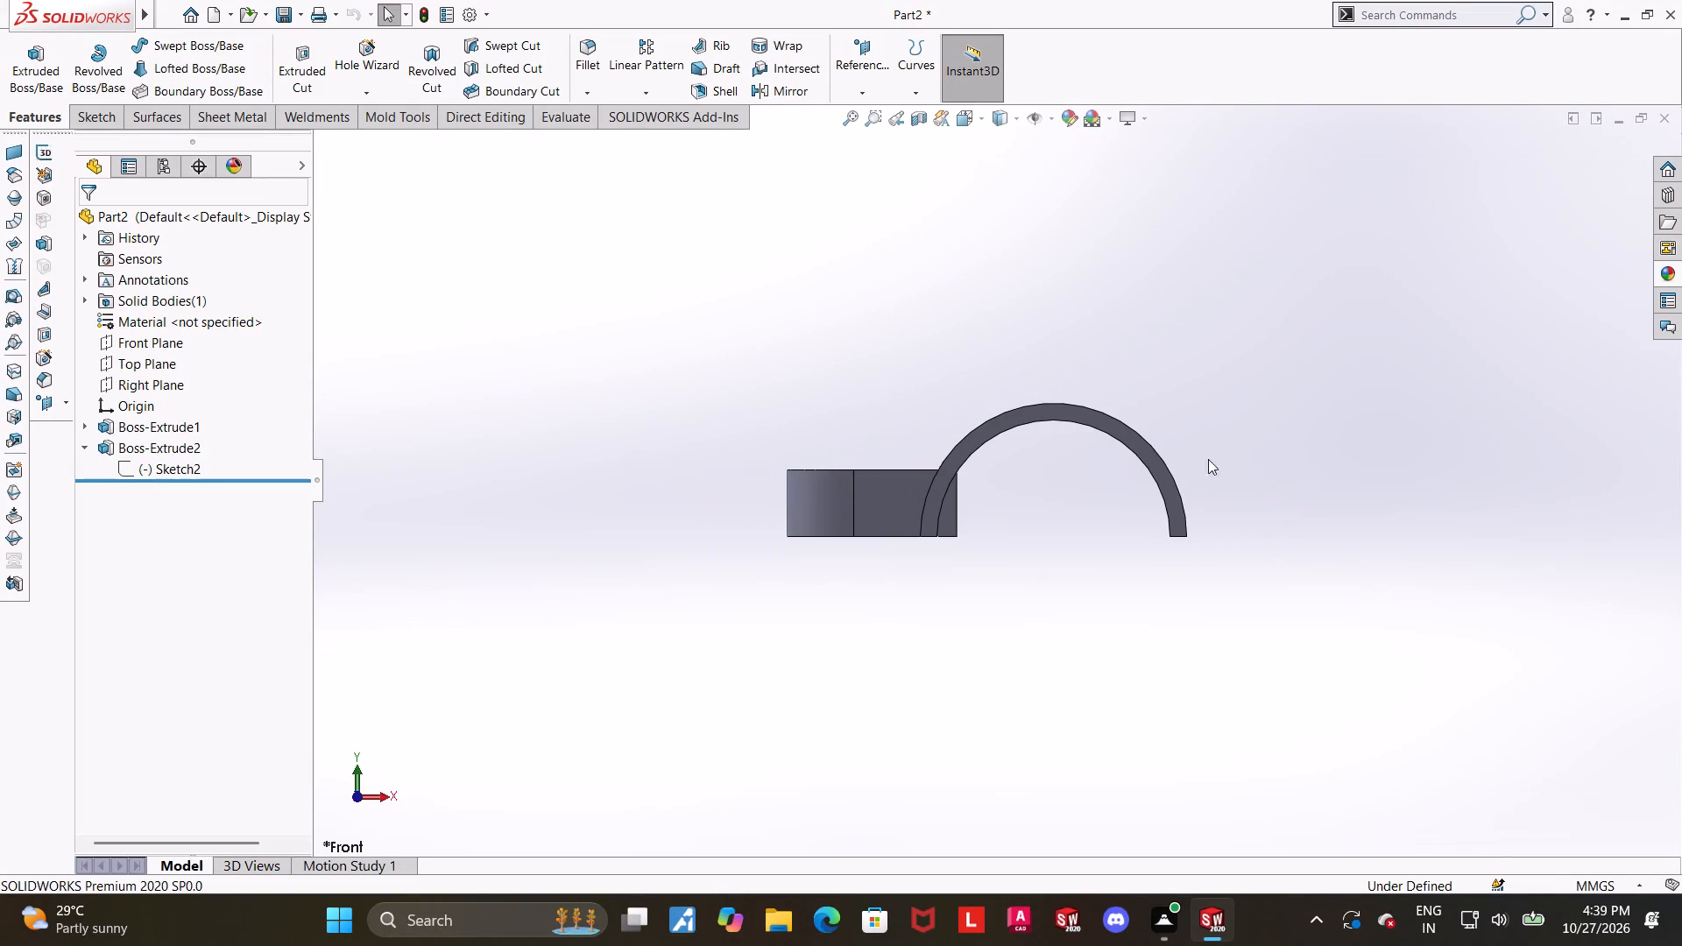
pyautogui.scroll(-2, 1177, 456)
pyautogui.press('Escape')
# Start a sketch on the shell's front end face and draw a 17.50 mm radius circle centred on the origin.
pyautogui.click(998, 396)
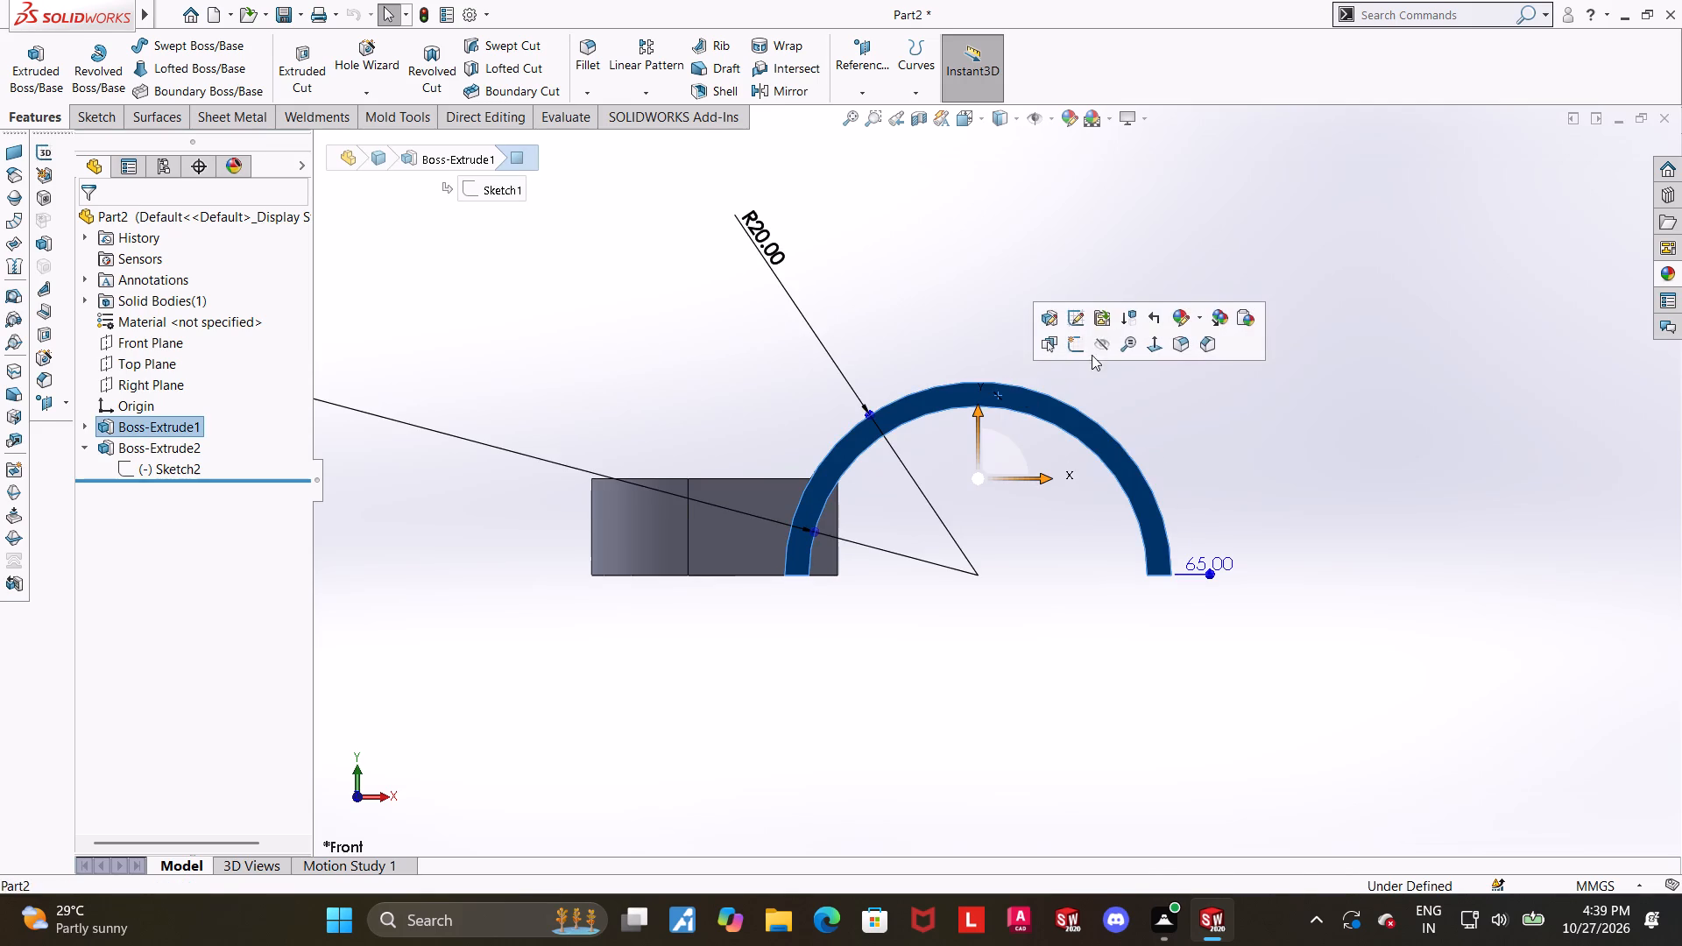
pyautogui.click(1086, 343)
pyautogui.click(154, 482)
pyautogui.click(194, 452)
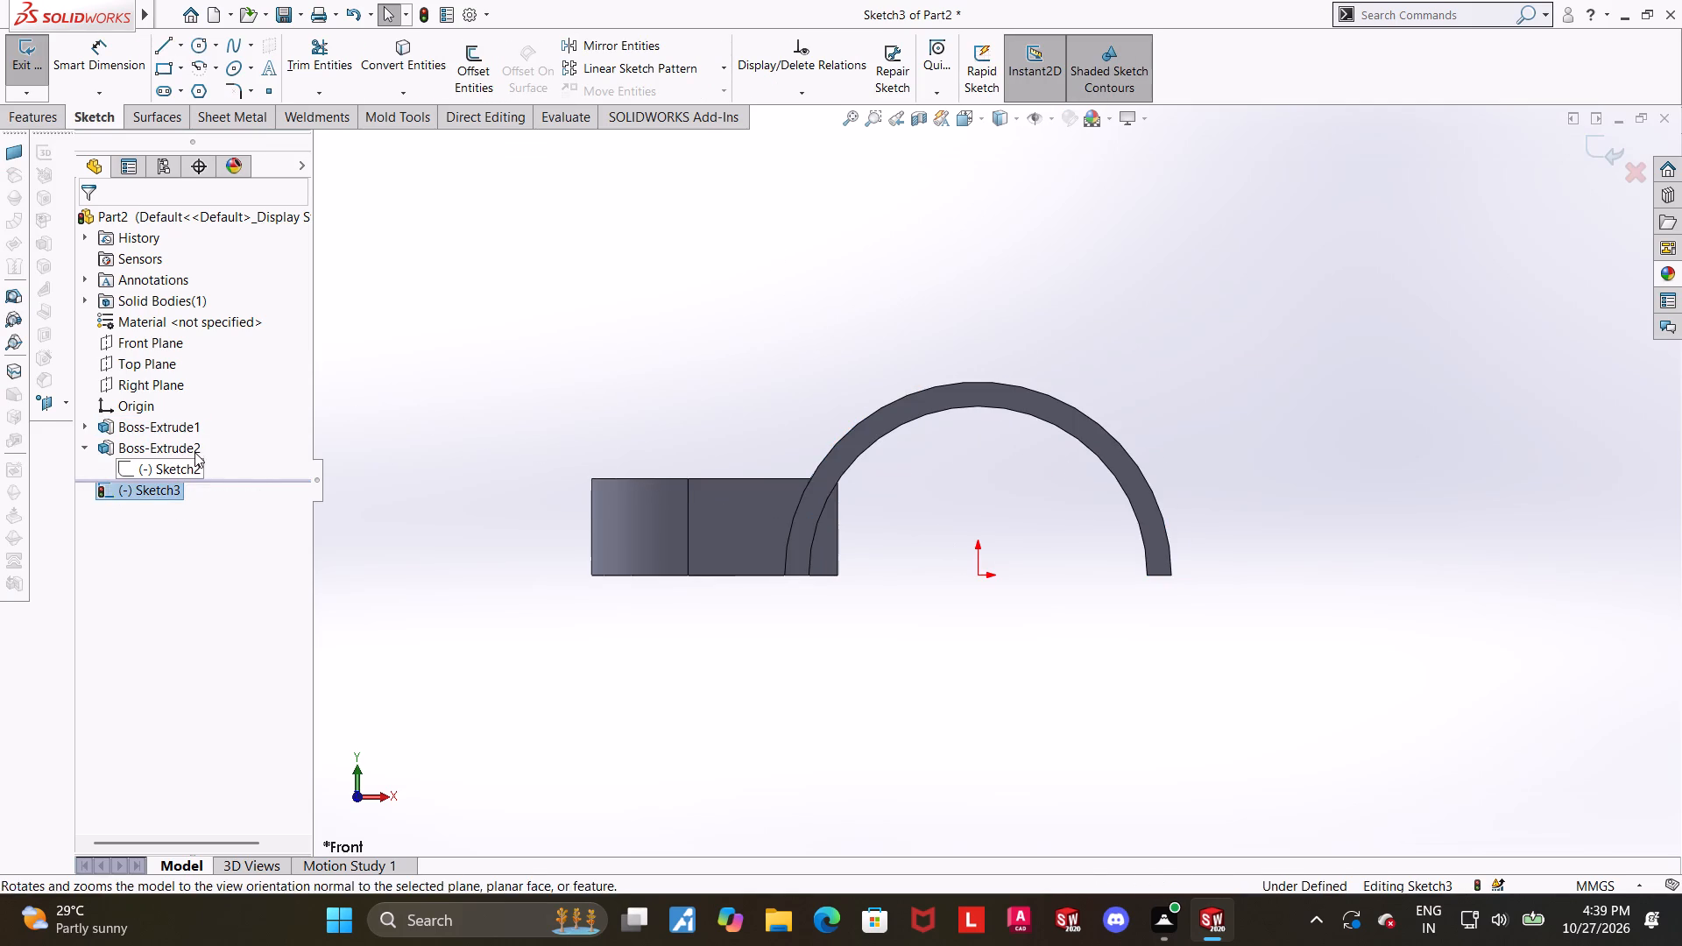
pyautogui.click(196, 45)
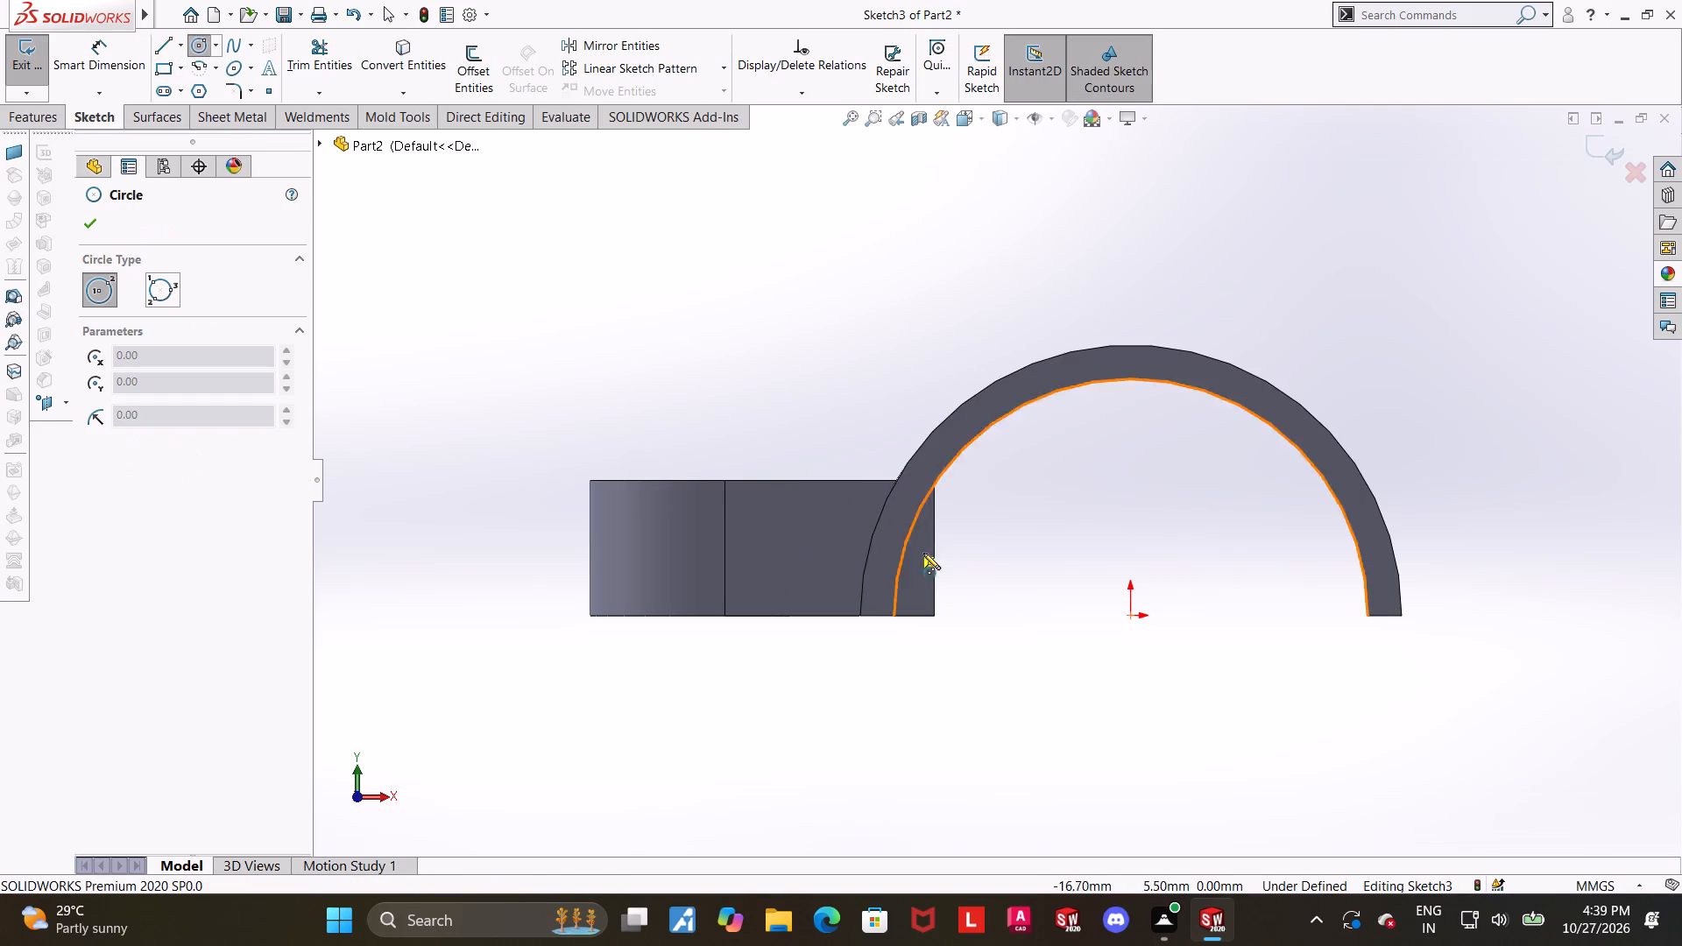
pyautogui.click(1134, 614)
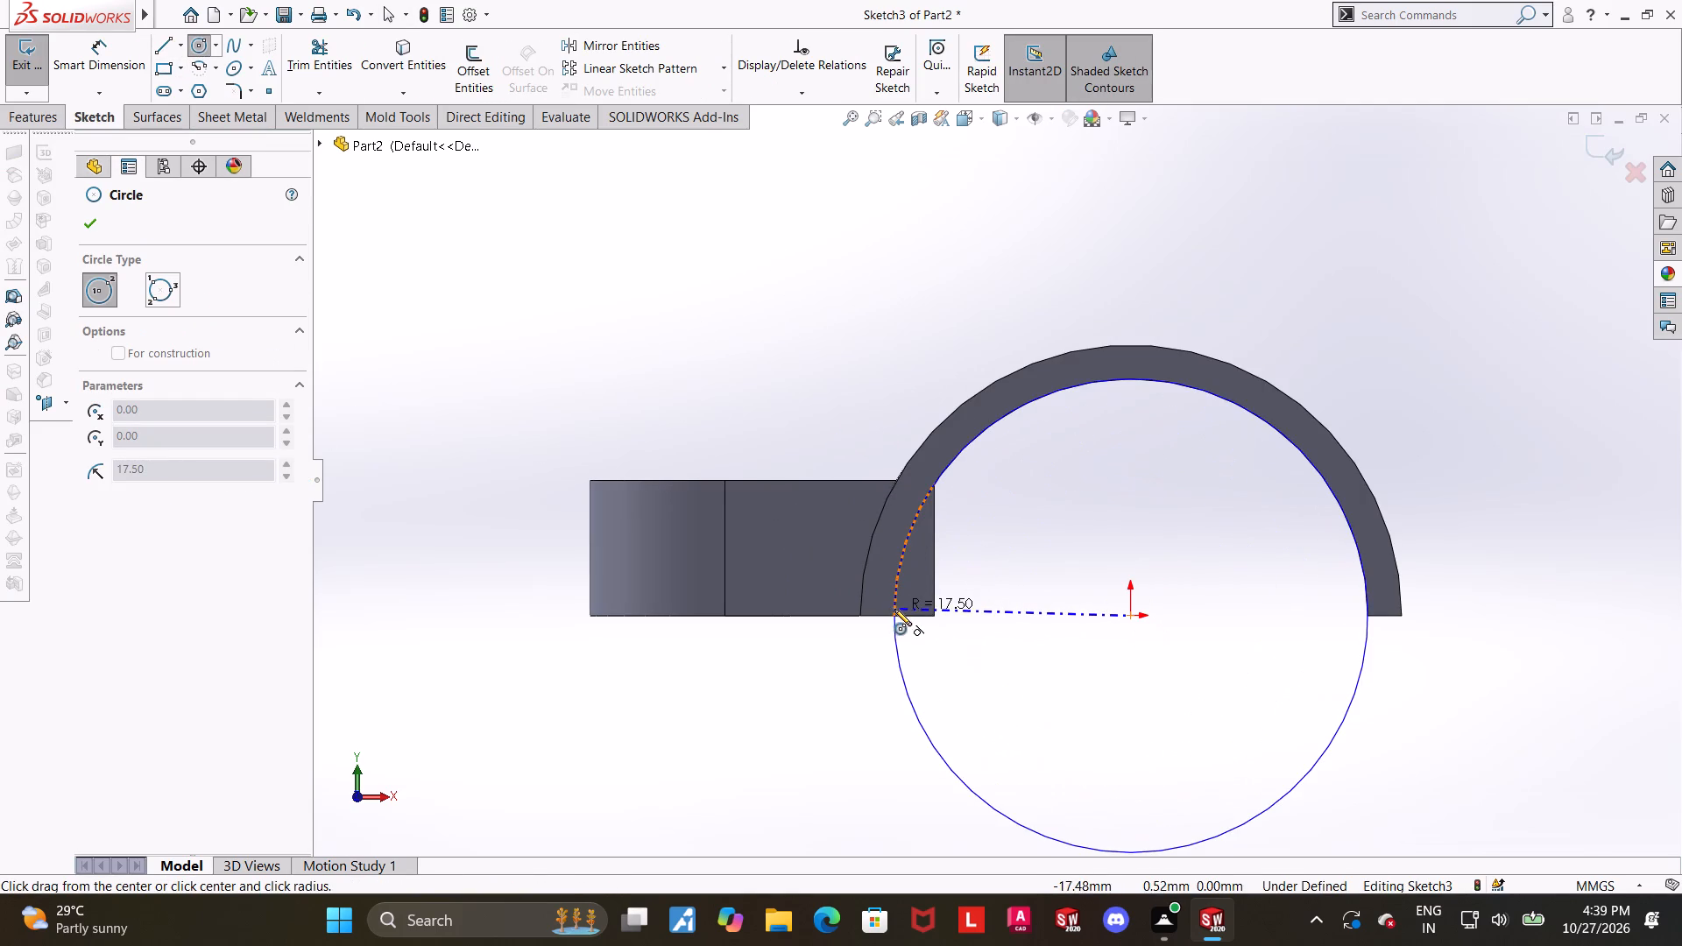
pyautogui.click(895, 612)
pyautogui.press('Escape')
pyautogui.press('Escape')
pyautogui.press('Escape')
pyautogui.scroll(1, 1411, 323)
pyautogui.click(1407, 383)
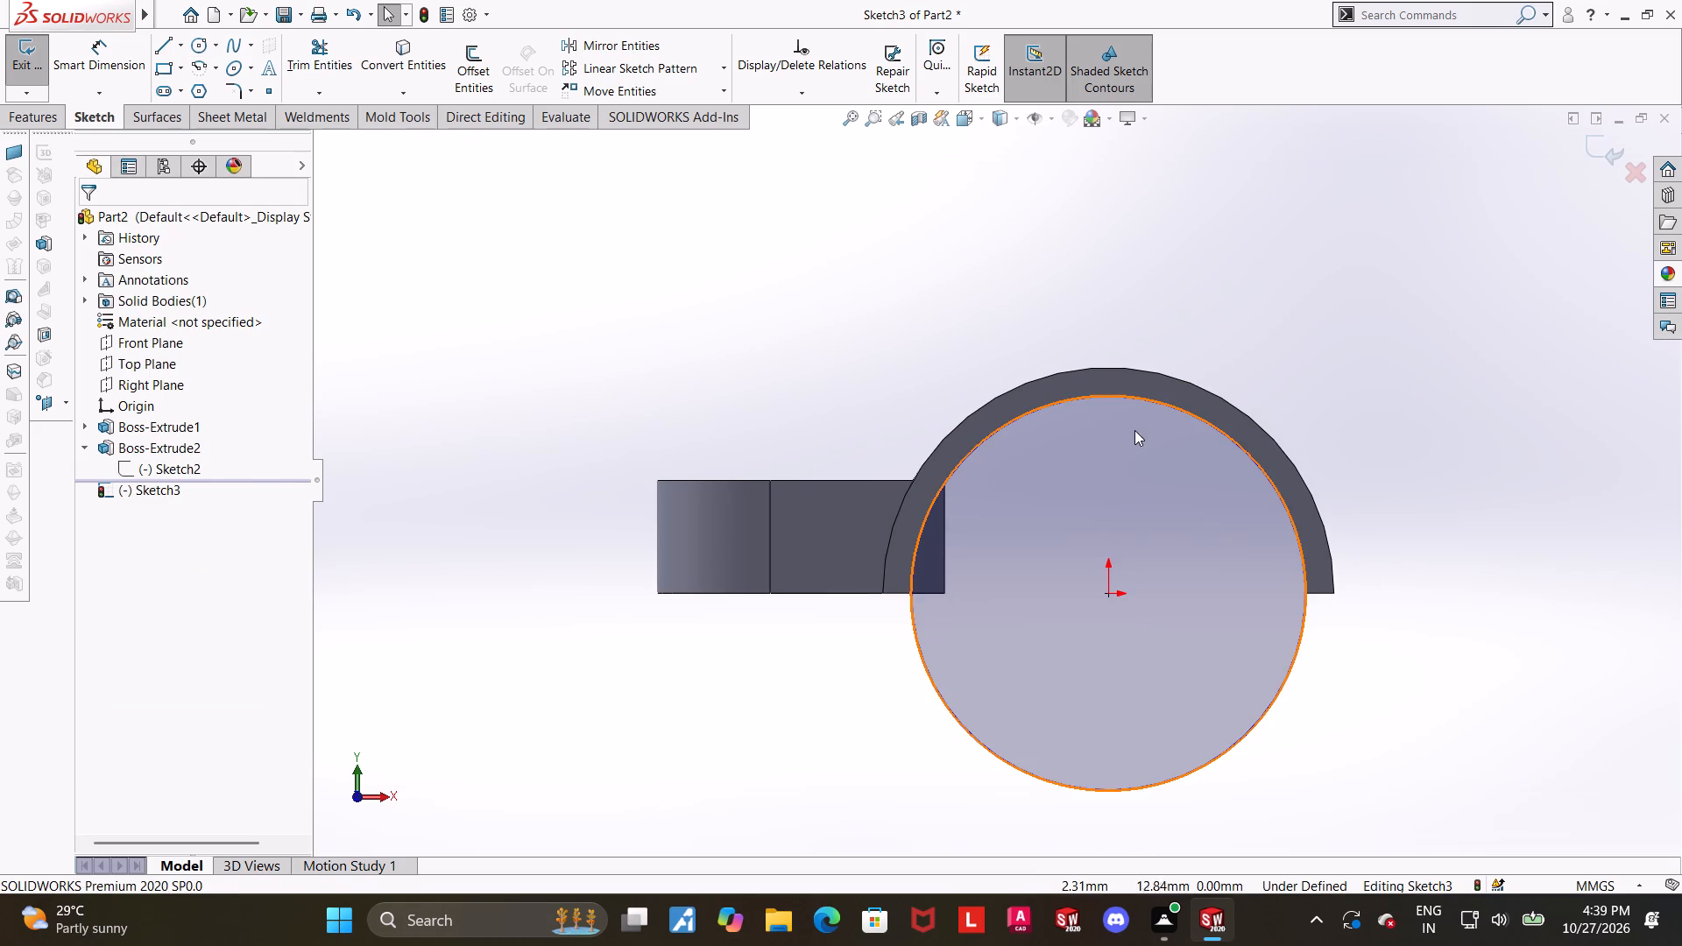
# Make the circle coradial with the shell's inner arc edge and exit the sketch.
pyautogui.moveTo(1134, 396); pyautogui.dragTo(1129, 446)
pyautogui.click(1152, 413)
pyautogui.click(1148, 397)
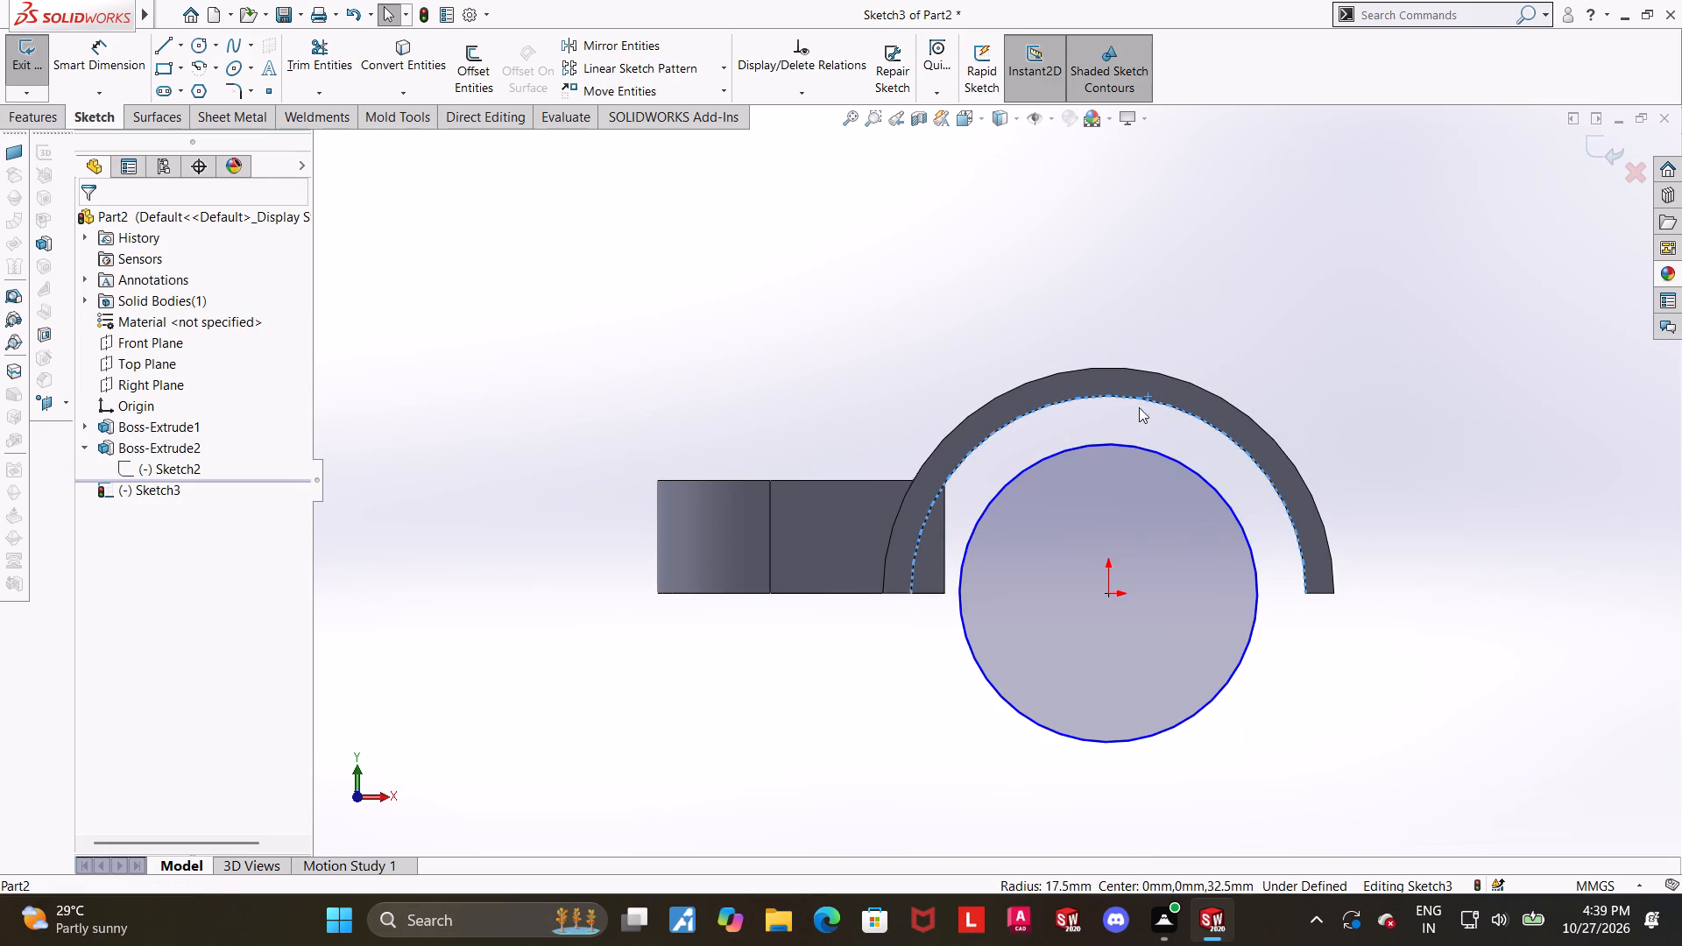
pyautogui.keyDown('ctrl'); pyautogui.click(1127, 445); pyautogui.keyUp('ctrl')
pyautogui.click(96, 530)
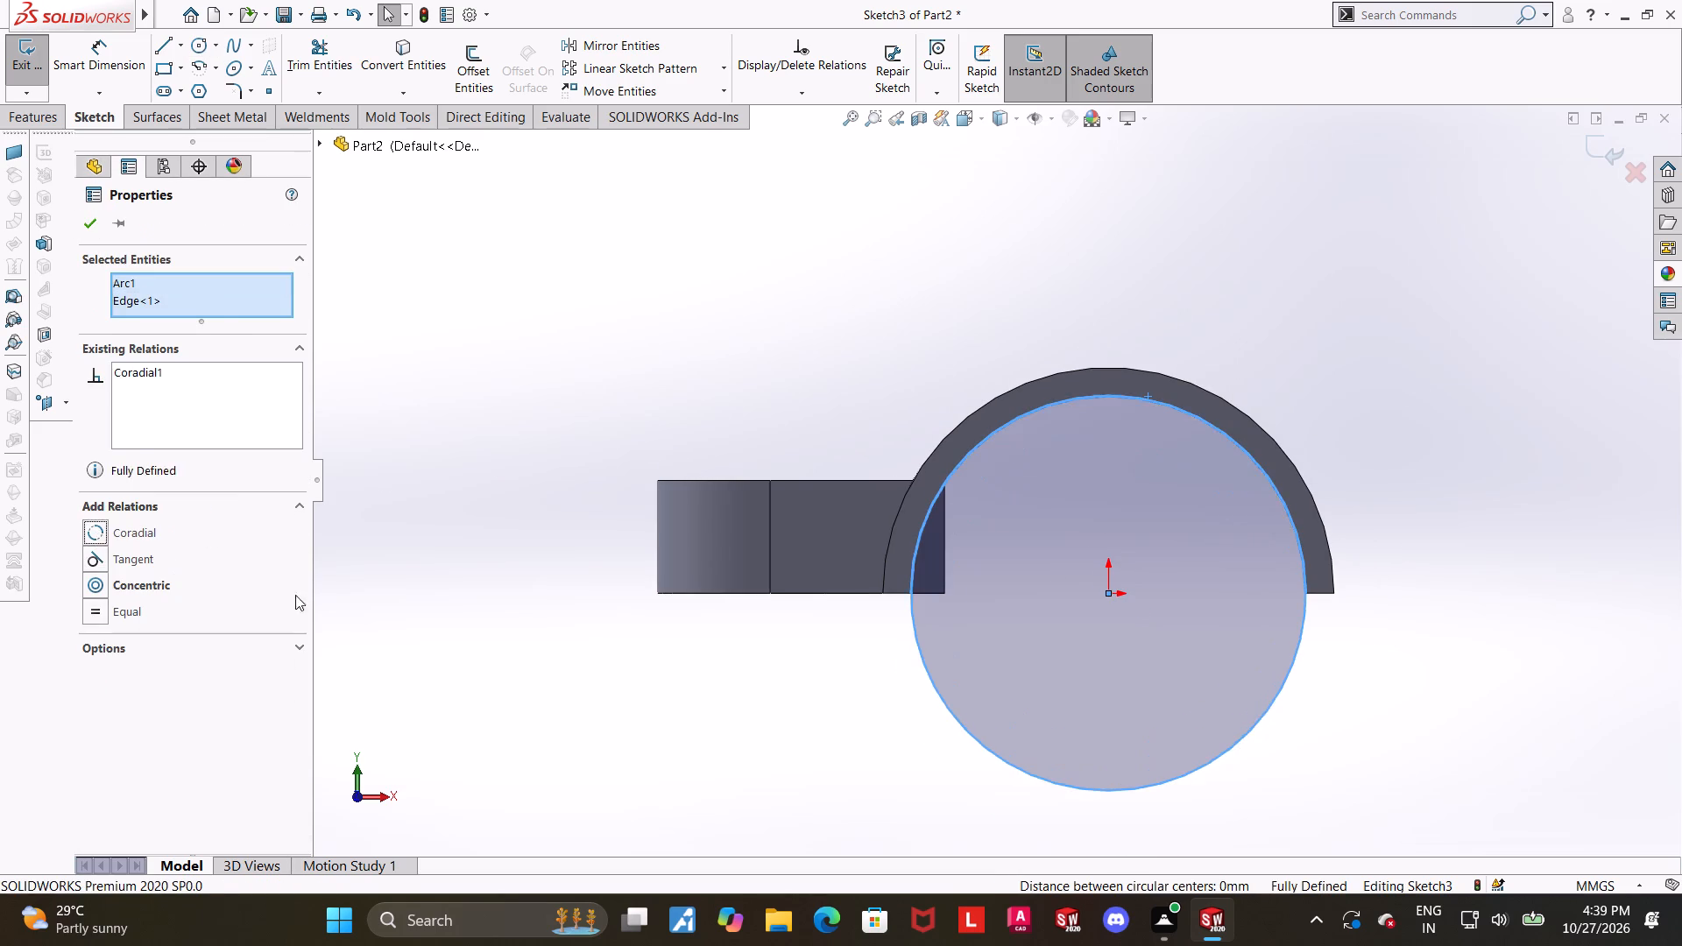
pyautogui.click(345, 618)
pyautogui.click(1596, 150)
# Cut-extrude the 17.50 mm radius circle Through All along the shell to remove the tab's inner protrusion.
pyautogui.moveTo(1399, 361); pyautogui.dragTo(1319, 411, button='middle')
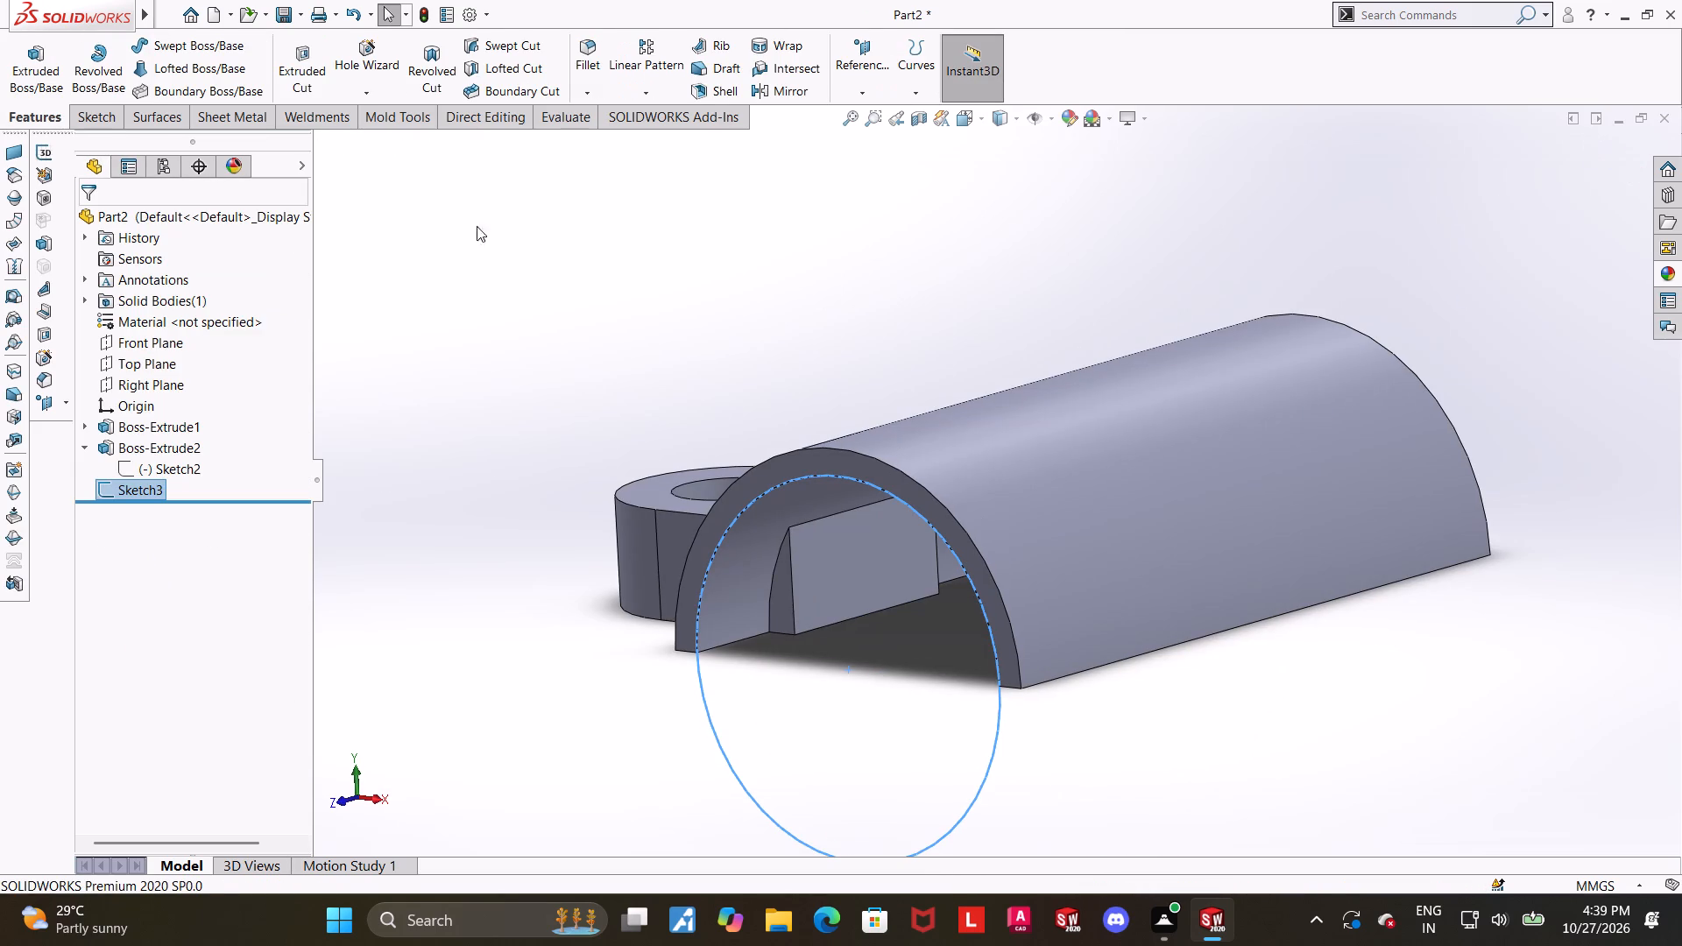
pyautogui.click(310, 65)
pyautogui.click(146, 339)
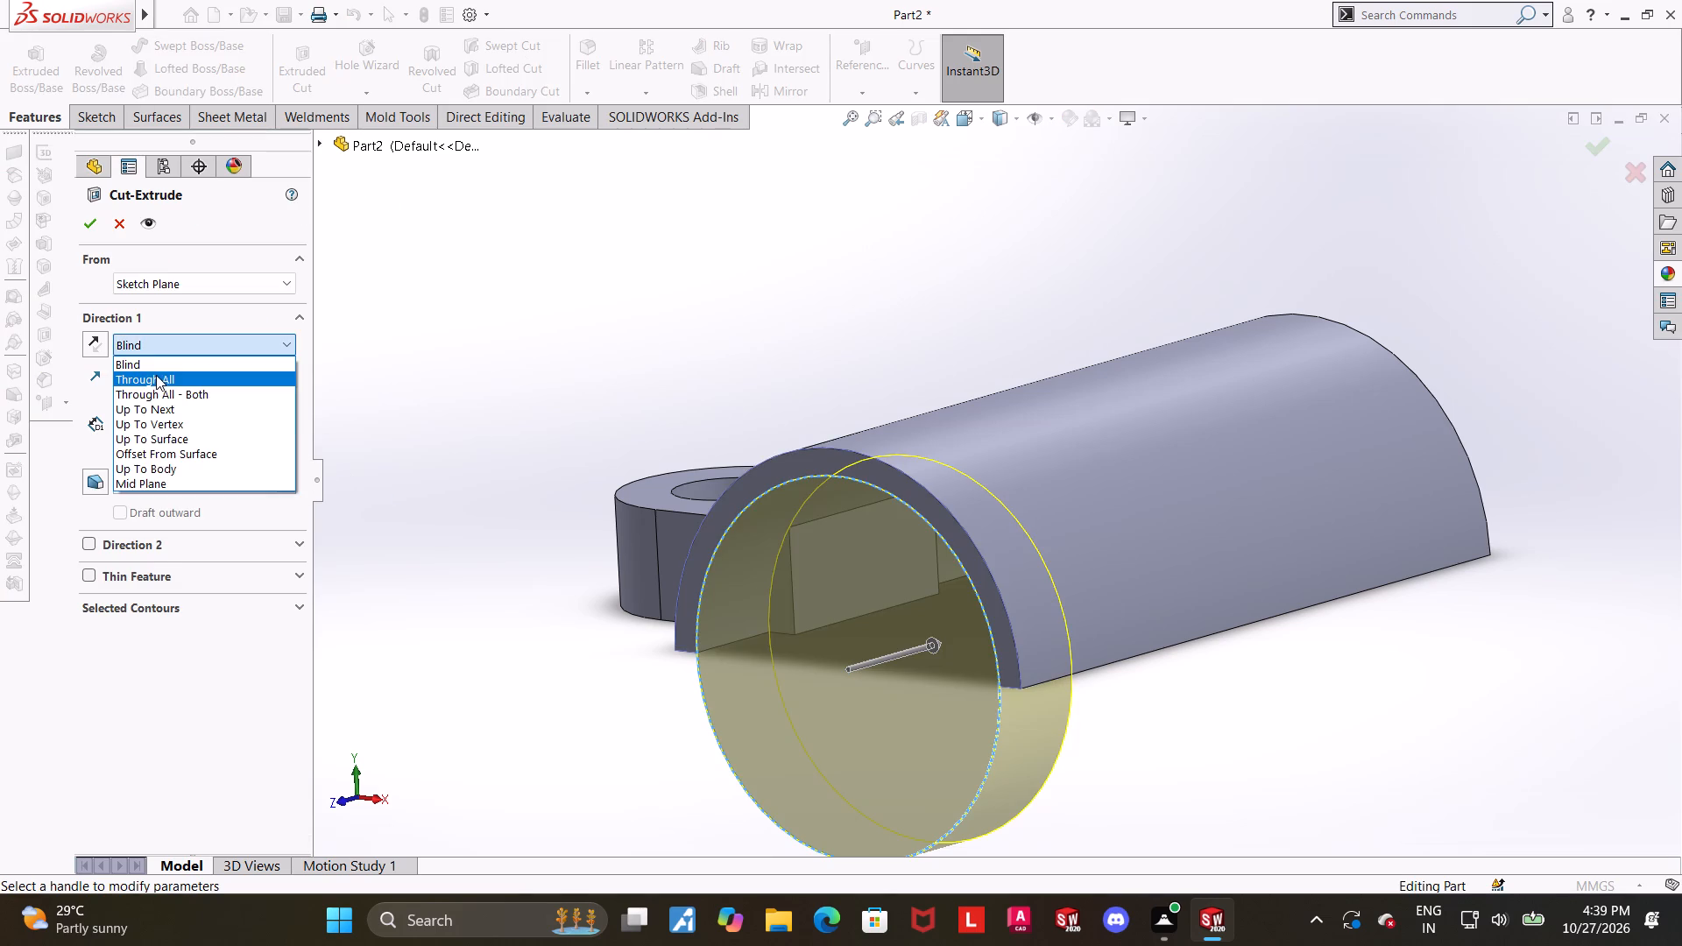
pyautogui.click(157, 375)
pyautogui.click(86, 228)
pyautogui.click(414, 305)
# Examine the shell and its holed tab from several angles after the cut.
pyautogui.scroll(4, 604, 462)
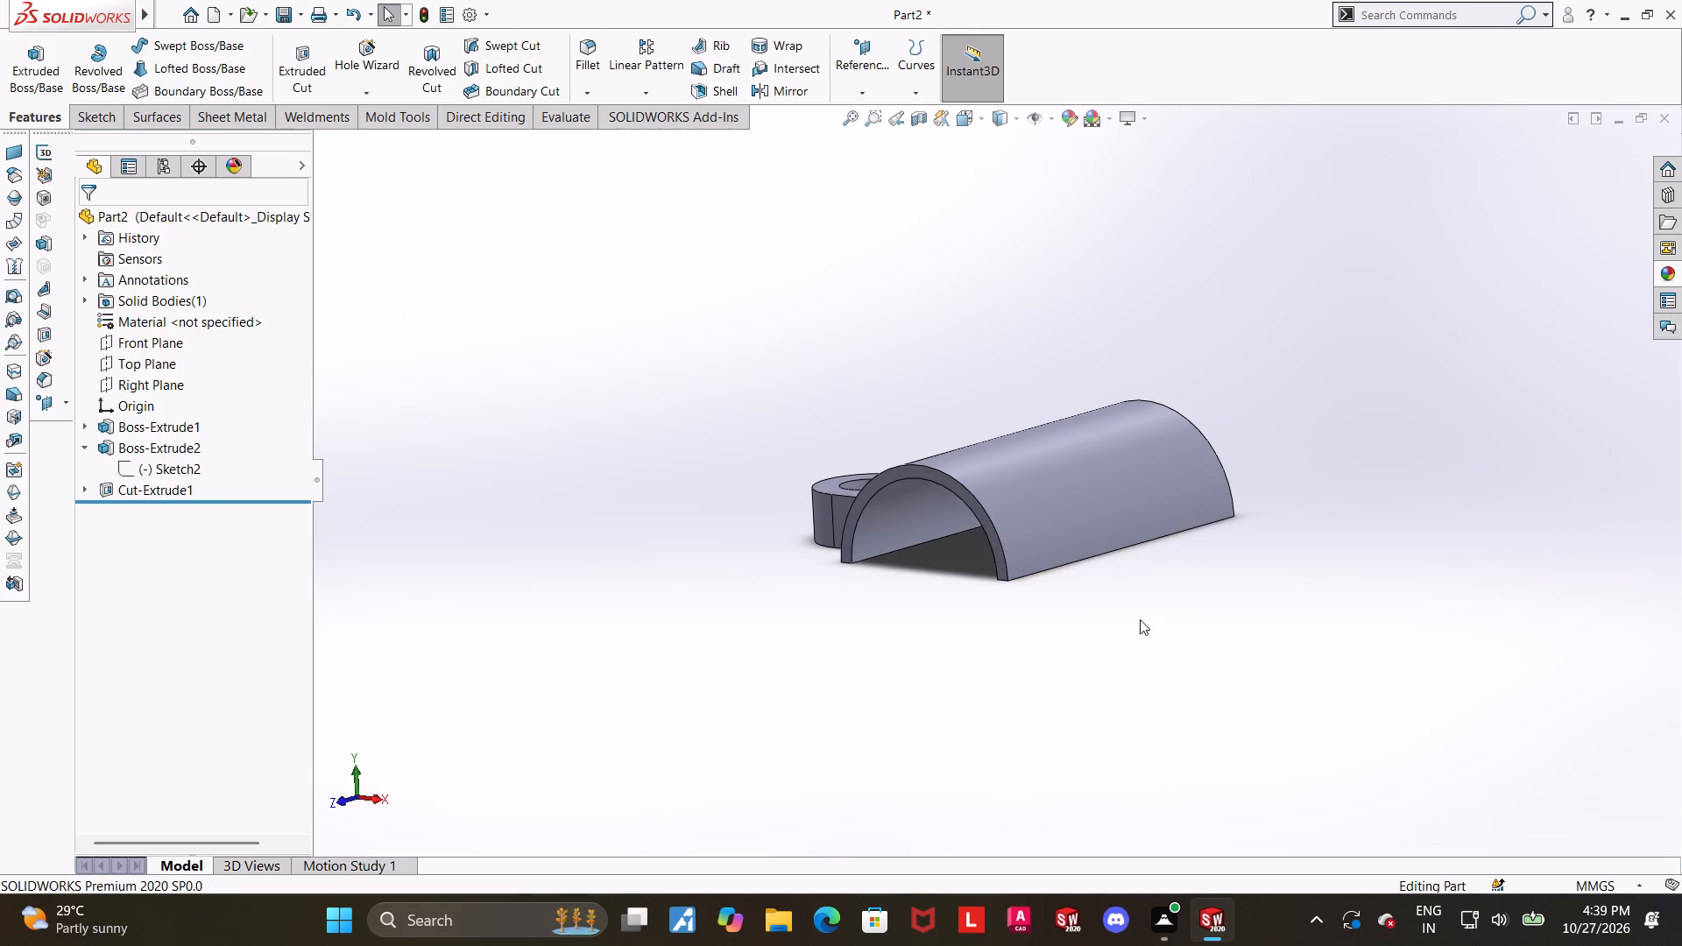
pyautogui.scroll(1, 1170, 618)
pyautogui.scroll(-1, 1314, 506)
pyautogui.scroll(2, 1304, 496)
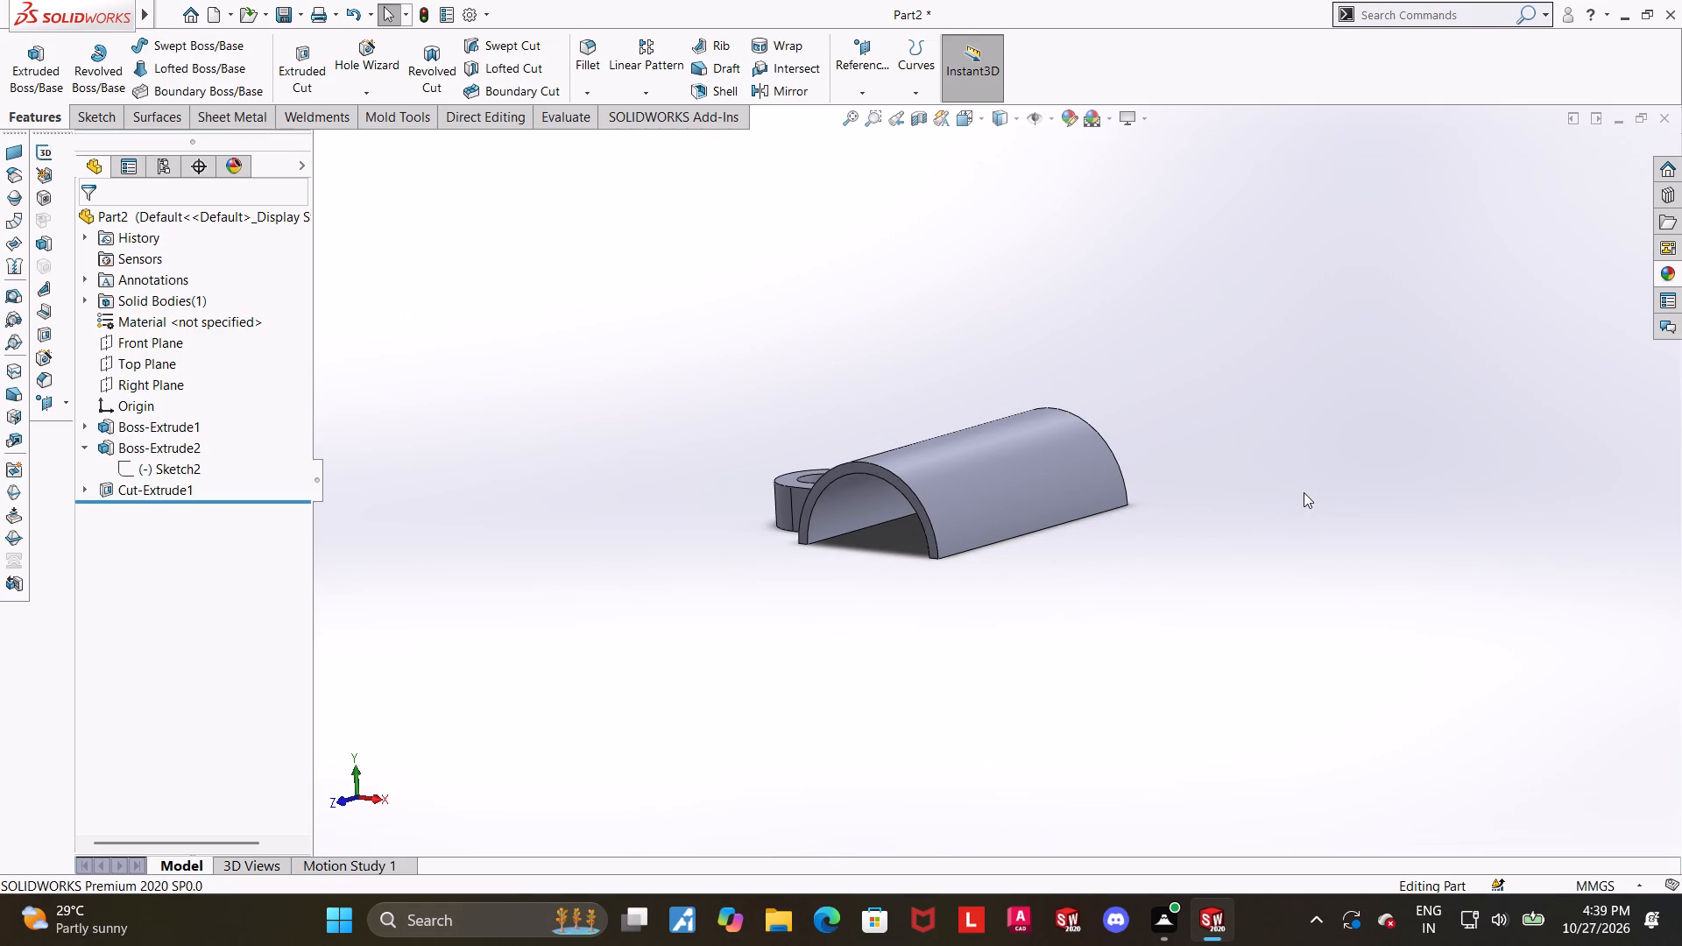
pyautogui.scroll(-2, 1304, 492)
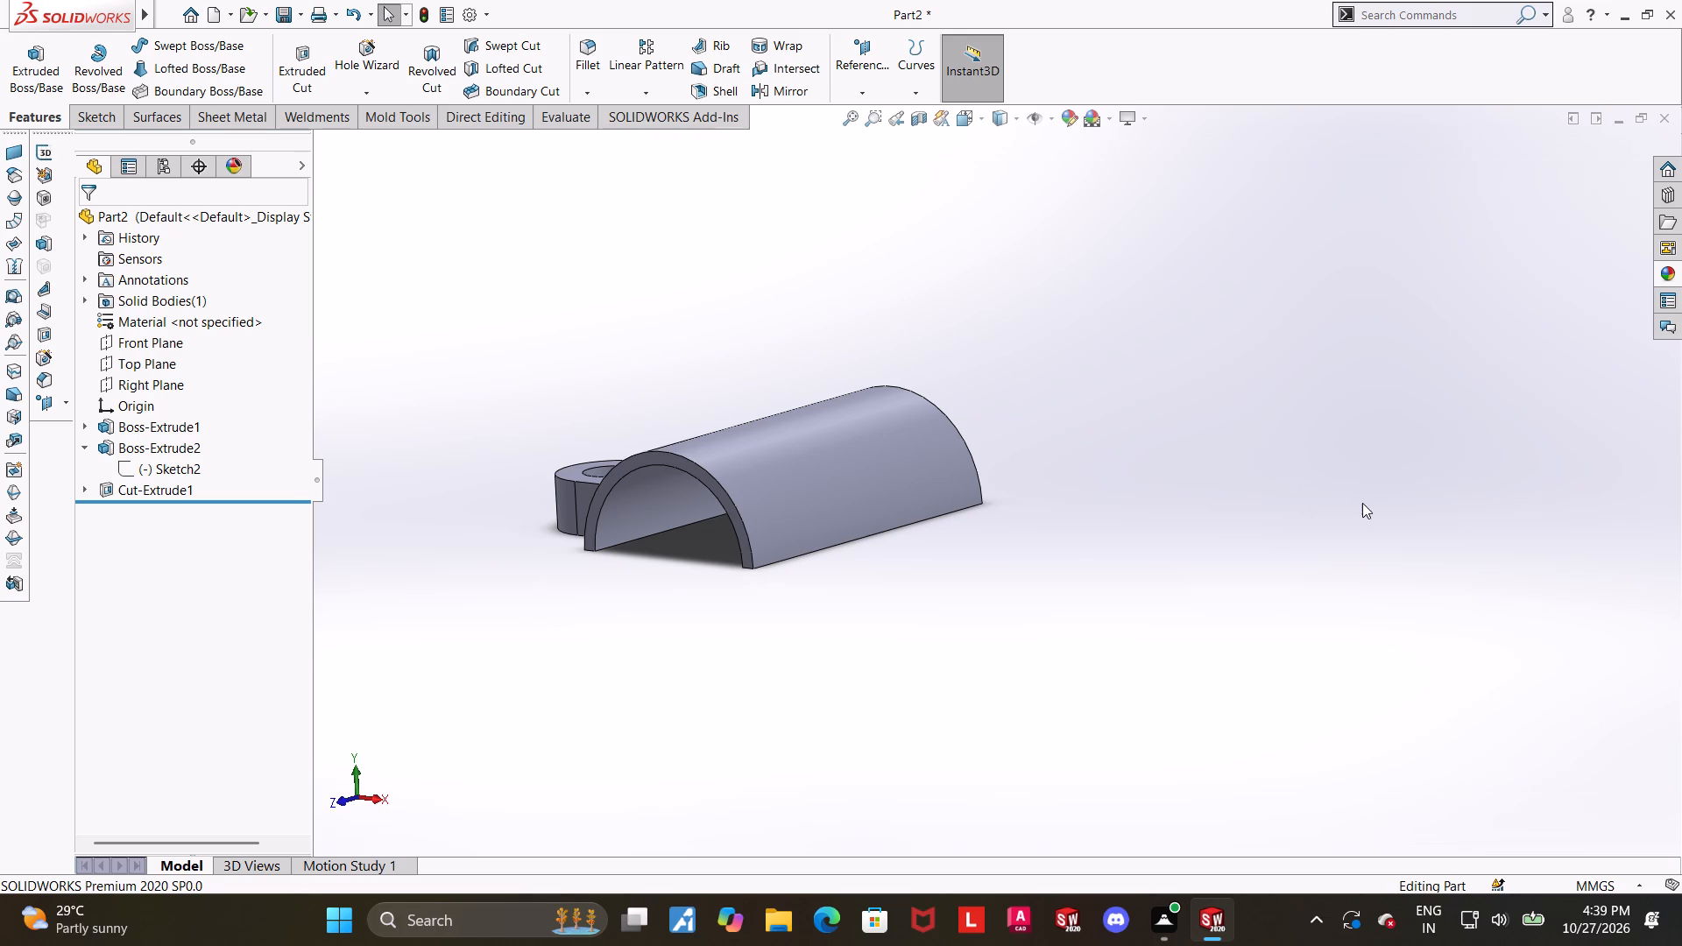
pyautogui.scroll(1, 1359, 505)
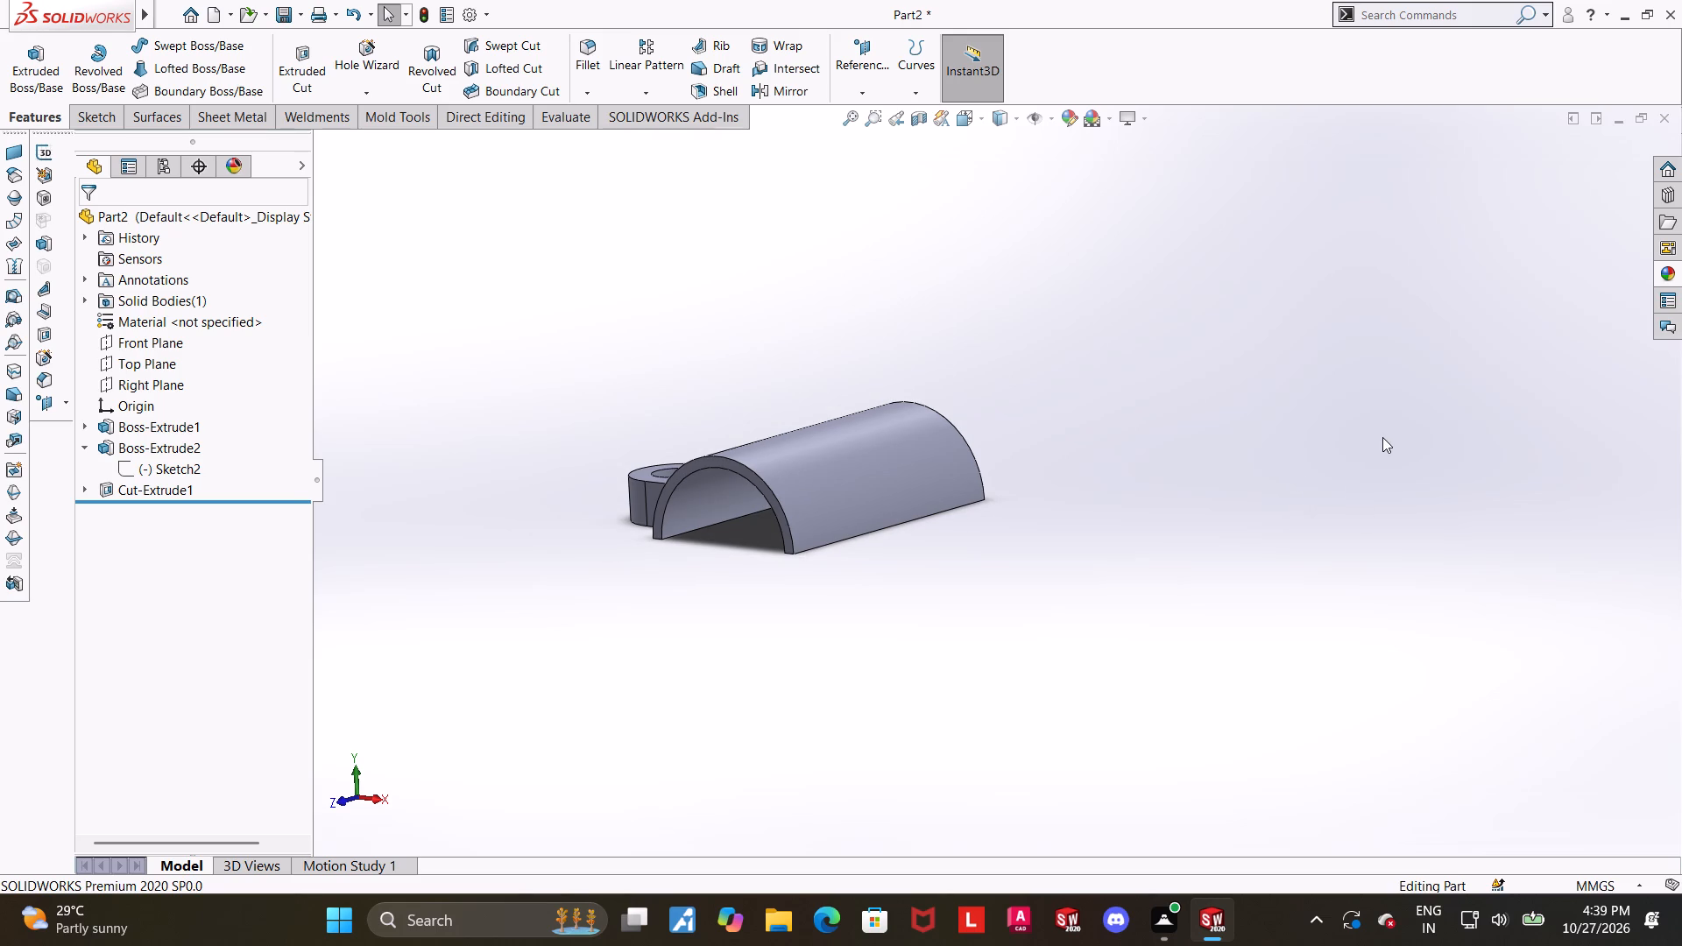
pyautogui.scroll(1, 1438, 467)
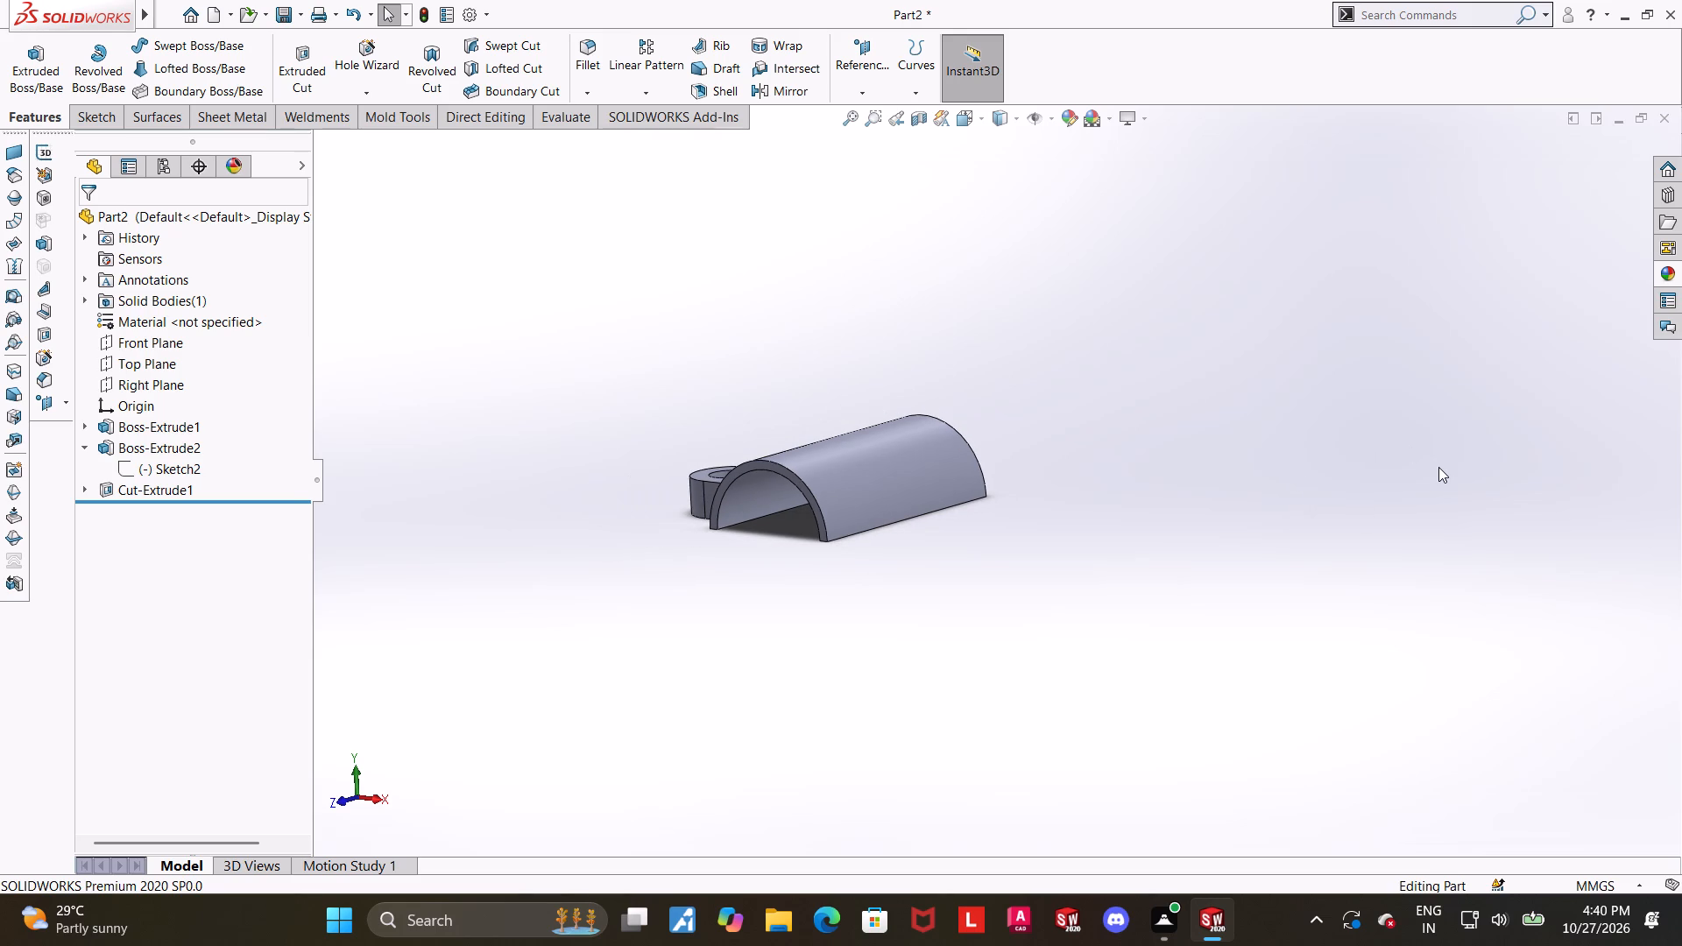
pyautogui.scroll(1, 1438, 467)
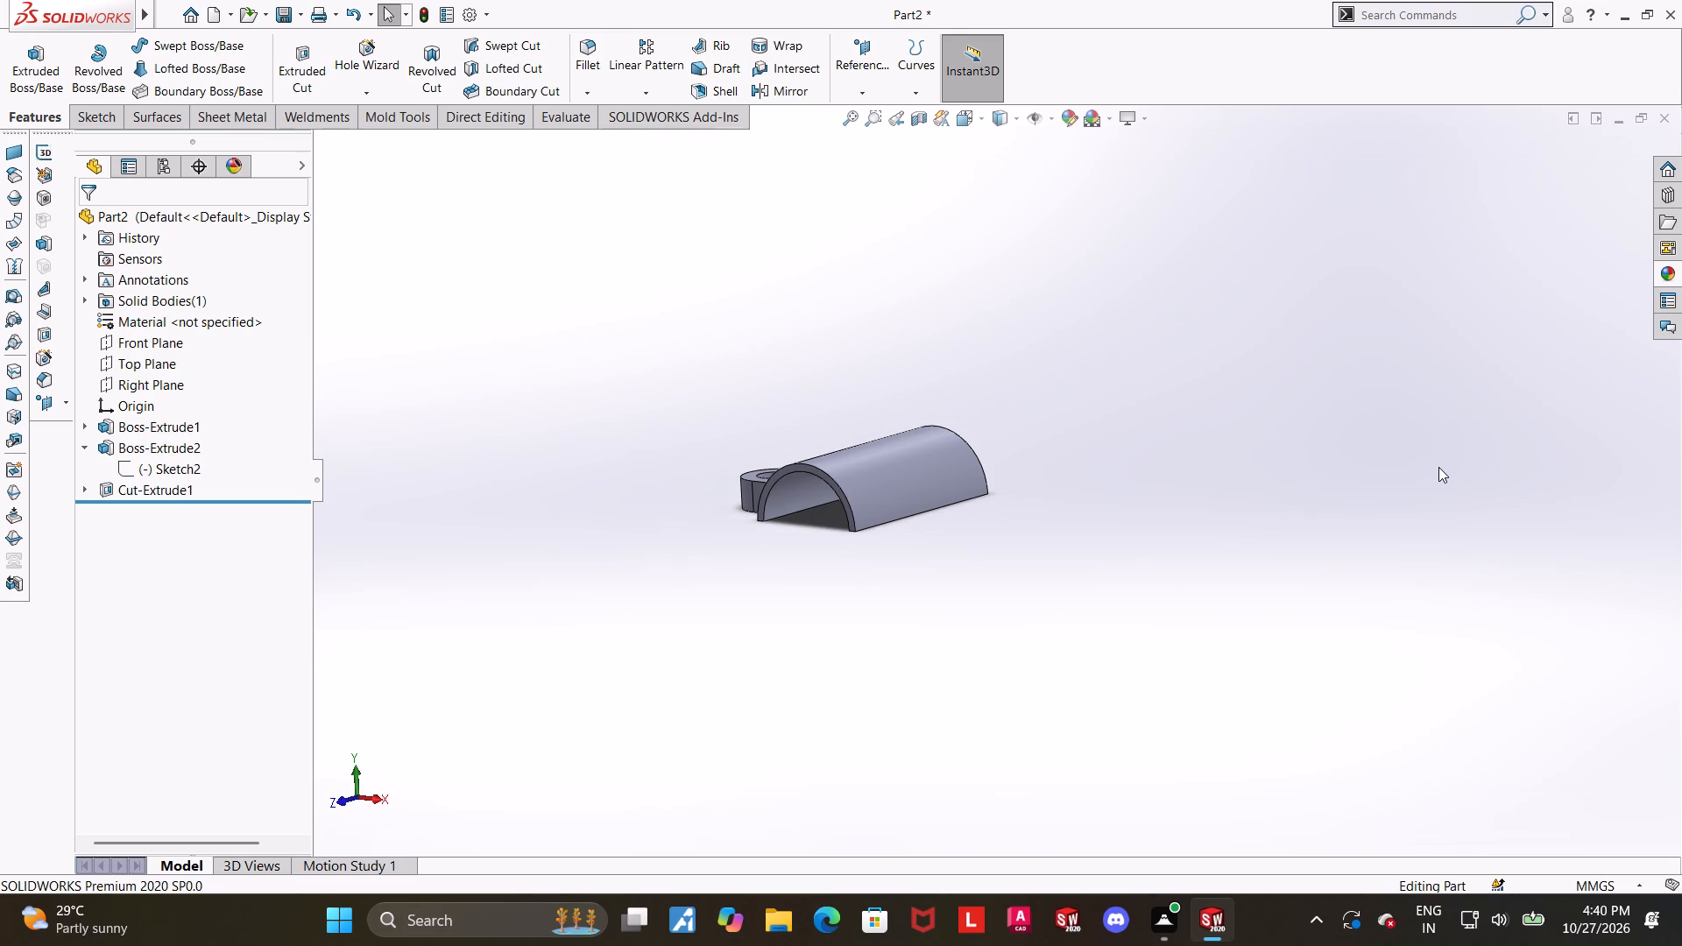
pyautogui.scroll(1, 1438, 467)
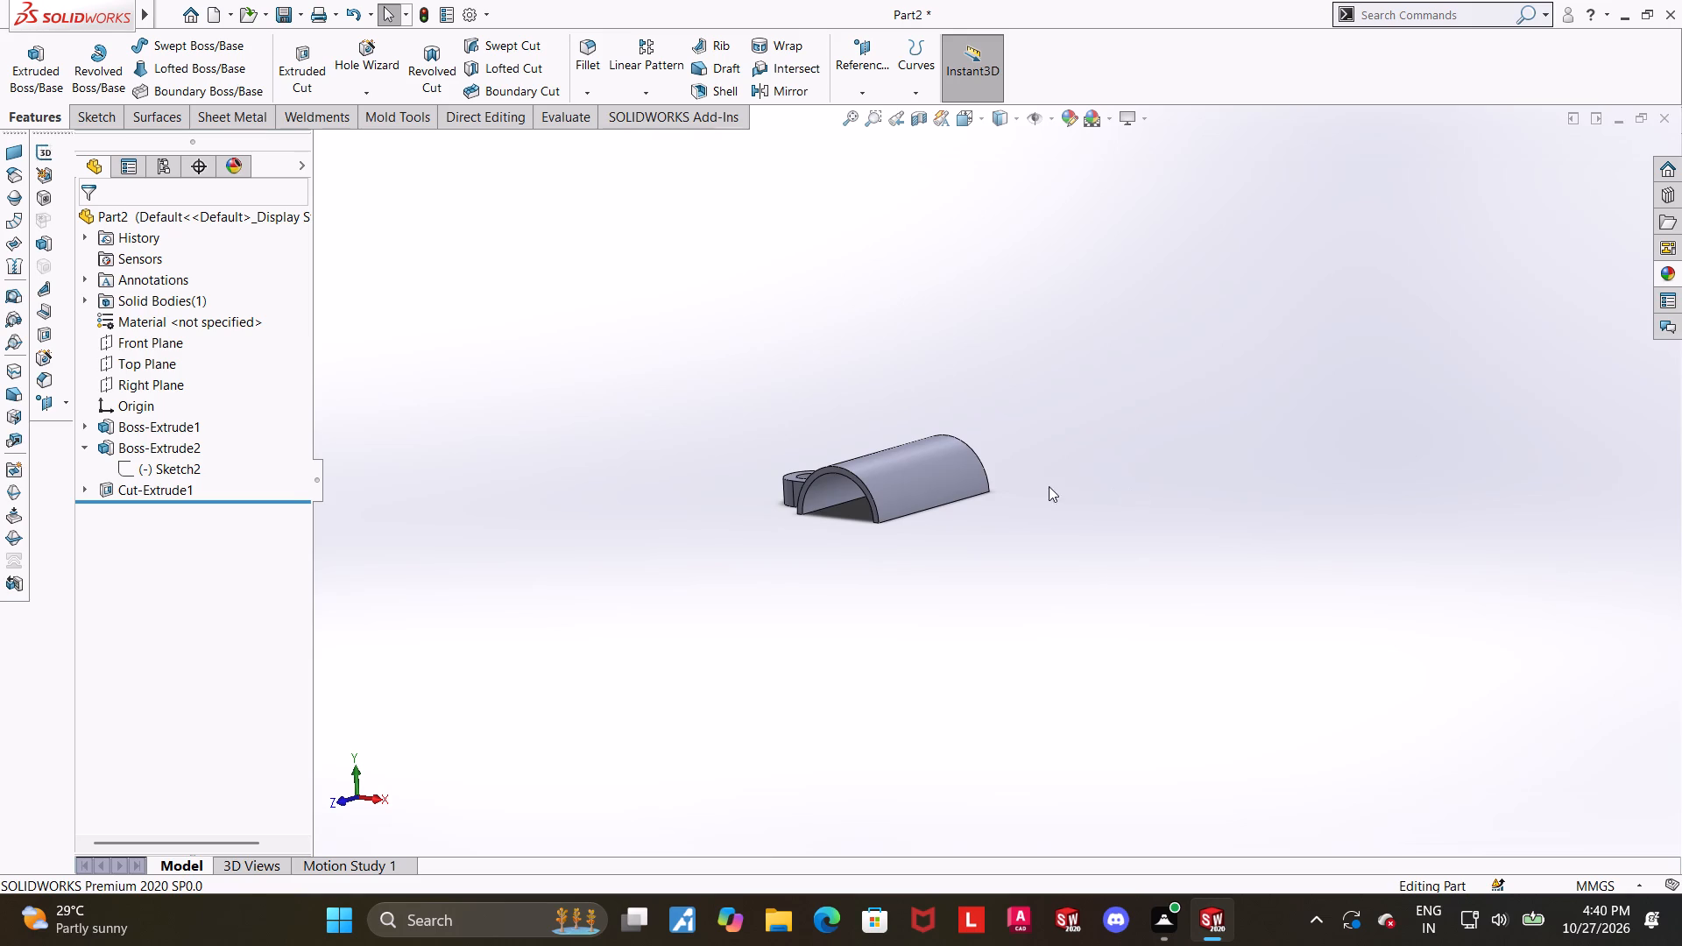
pyautogui.moveTo(1067, 492); pyautogui.dragTo(1119, 524, button='middle')
pyautogui.scroll(-1, 1113, 498)
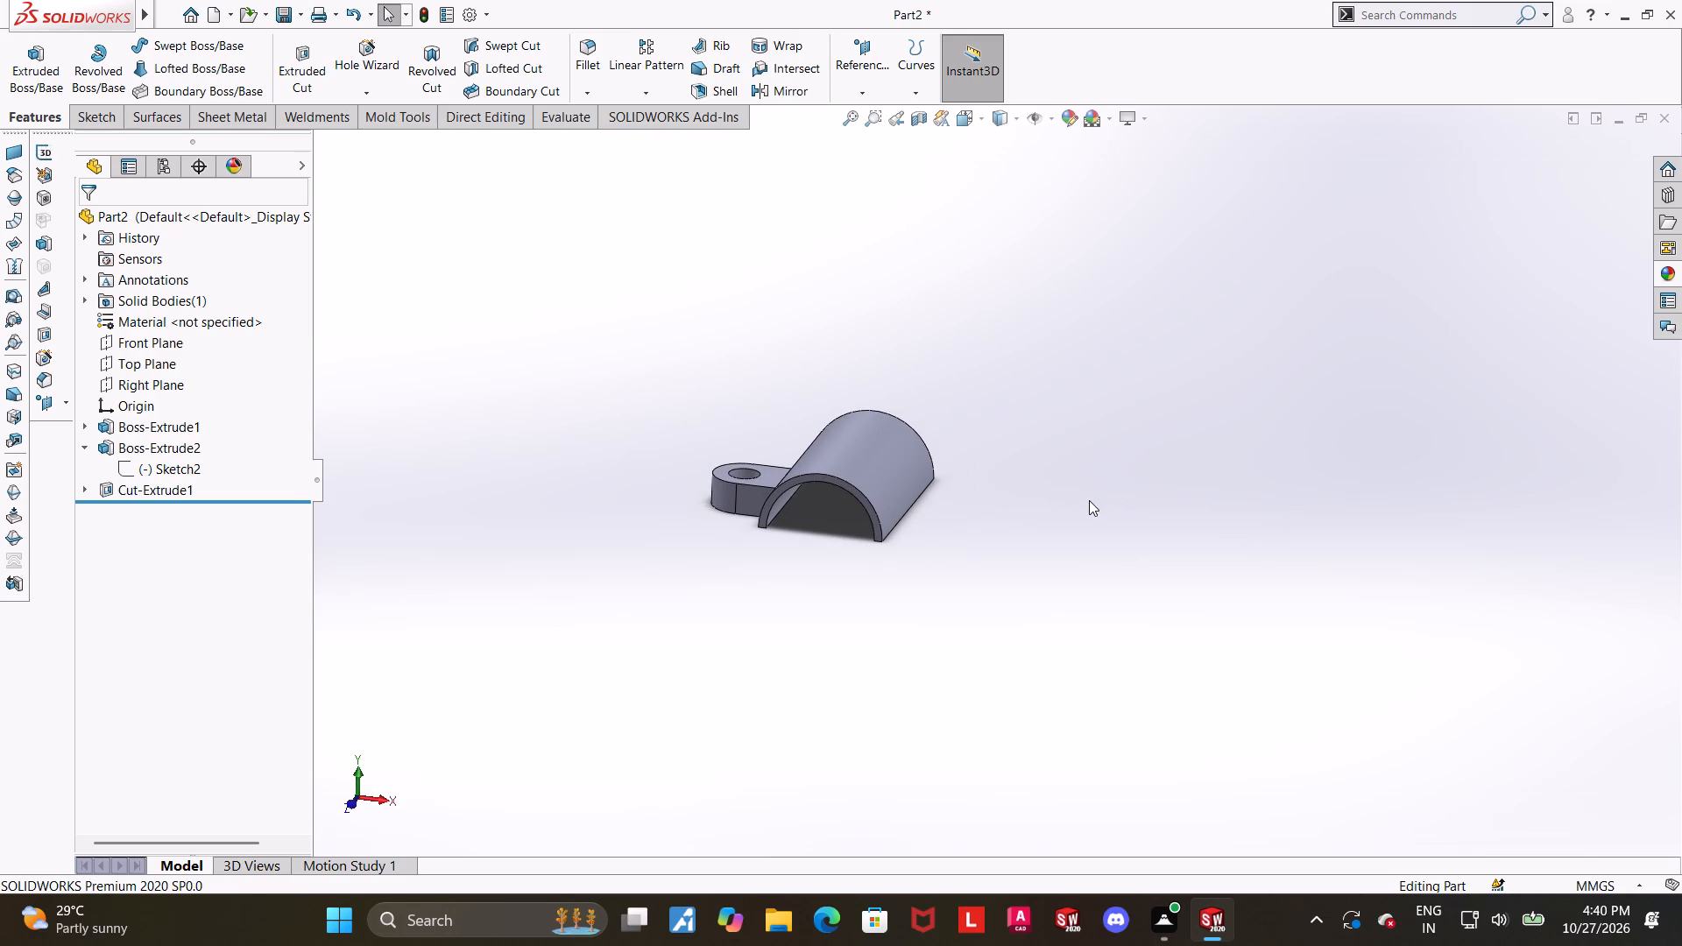
pyautogui.moveTo(1079, 527); pyautogui.dragTo(1080, 550, button='middle')
pyautogui.scroll(-2, 915, 435)
pyautogui.moveTo(979, 469); pyautogui.dragTo(1028, 466, button='middle')
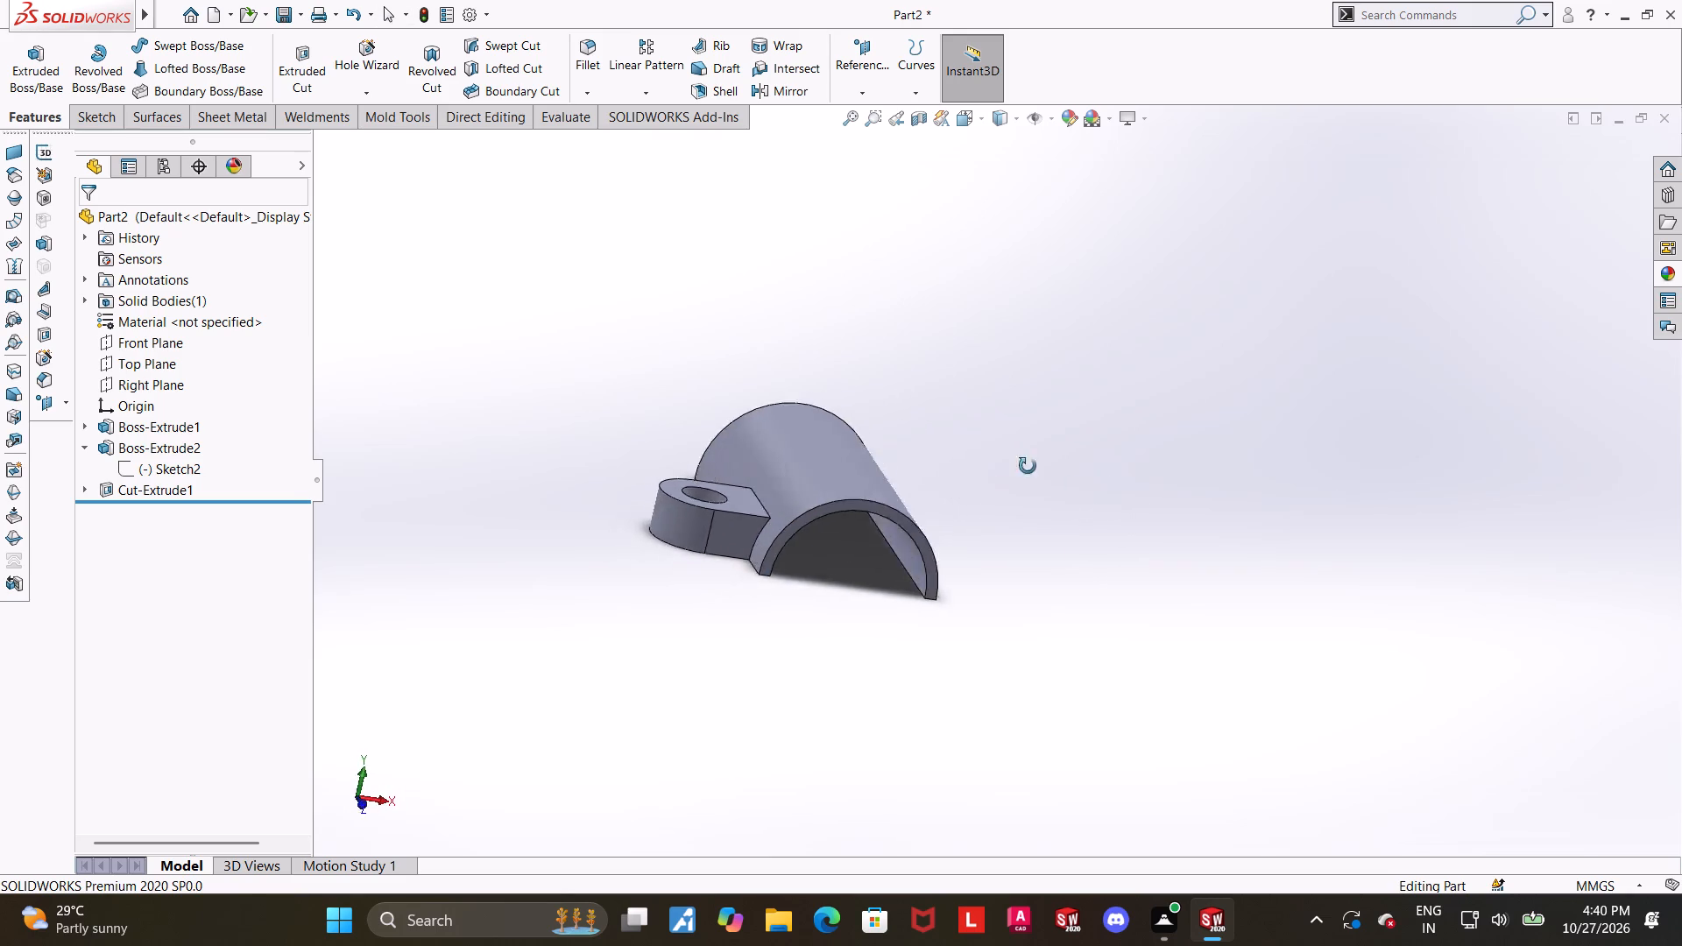
pyautogui.moveTo(1028, 466); pyautogui.dragTo(964, 526, button='middle')
pyautogui.scroll(2, 953, 513)
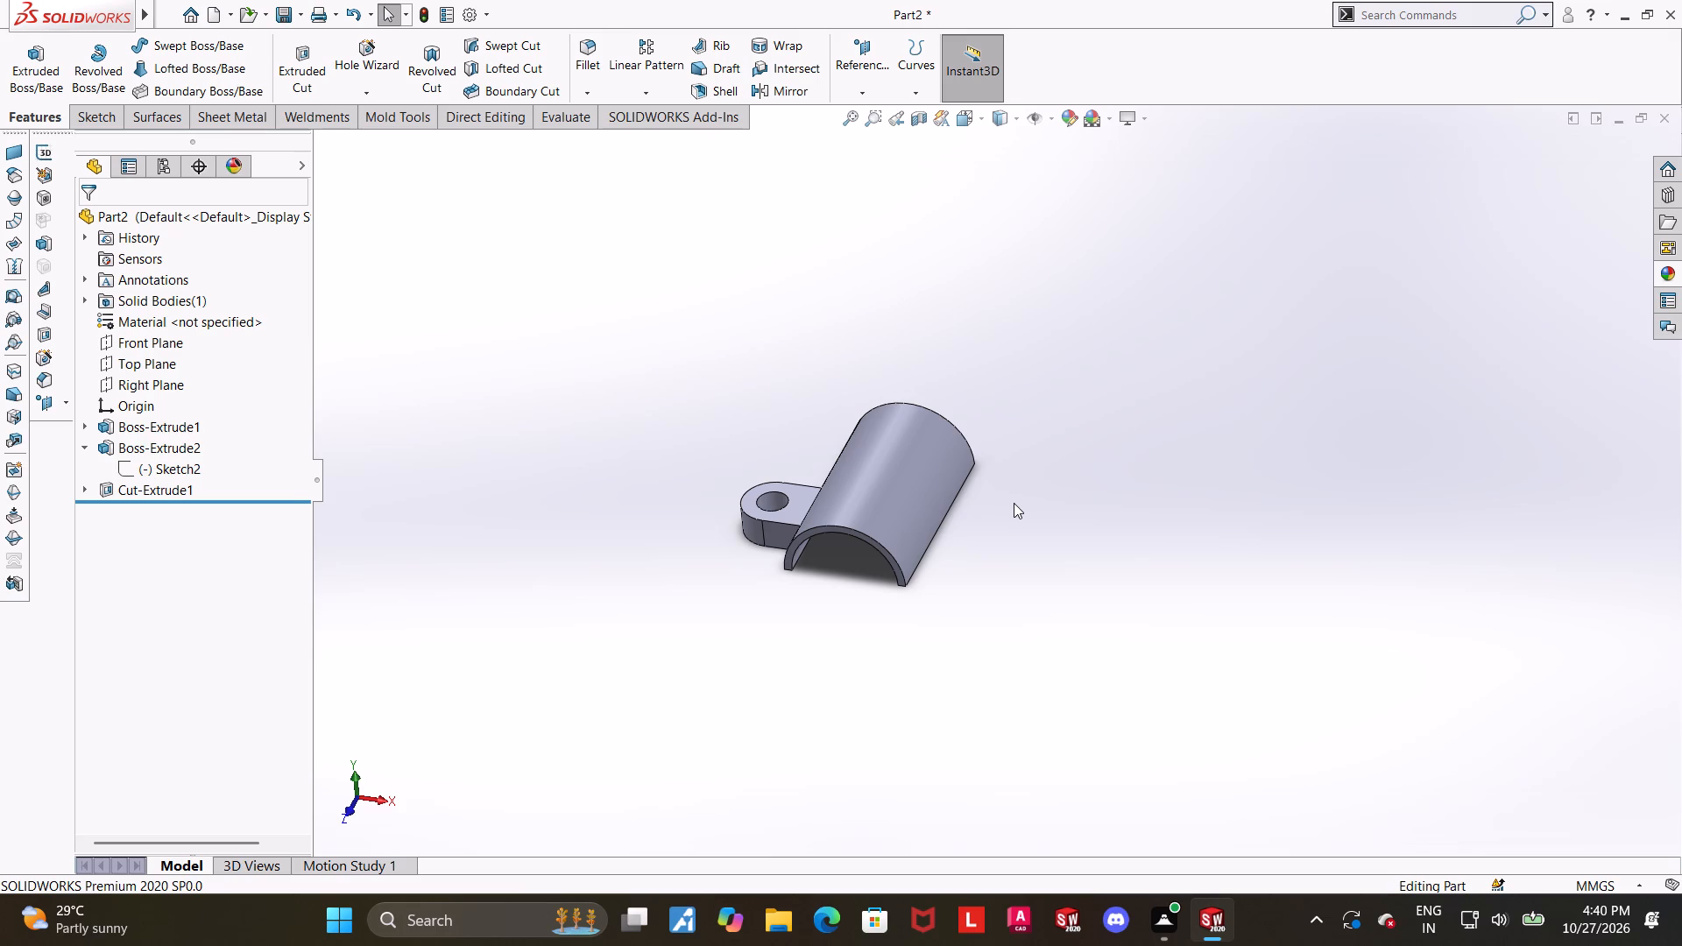
pyautogui.moveTo(1017, 526); pyautogui.dragTo(1117, 515, button='middle')
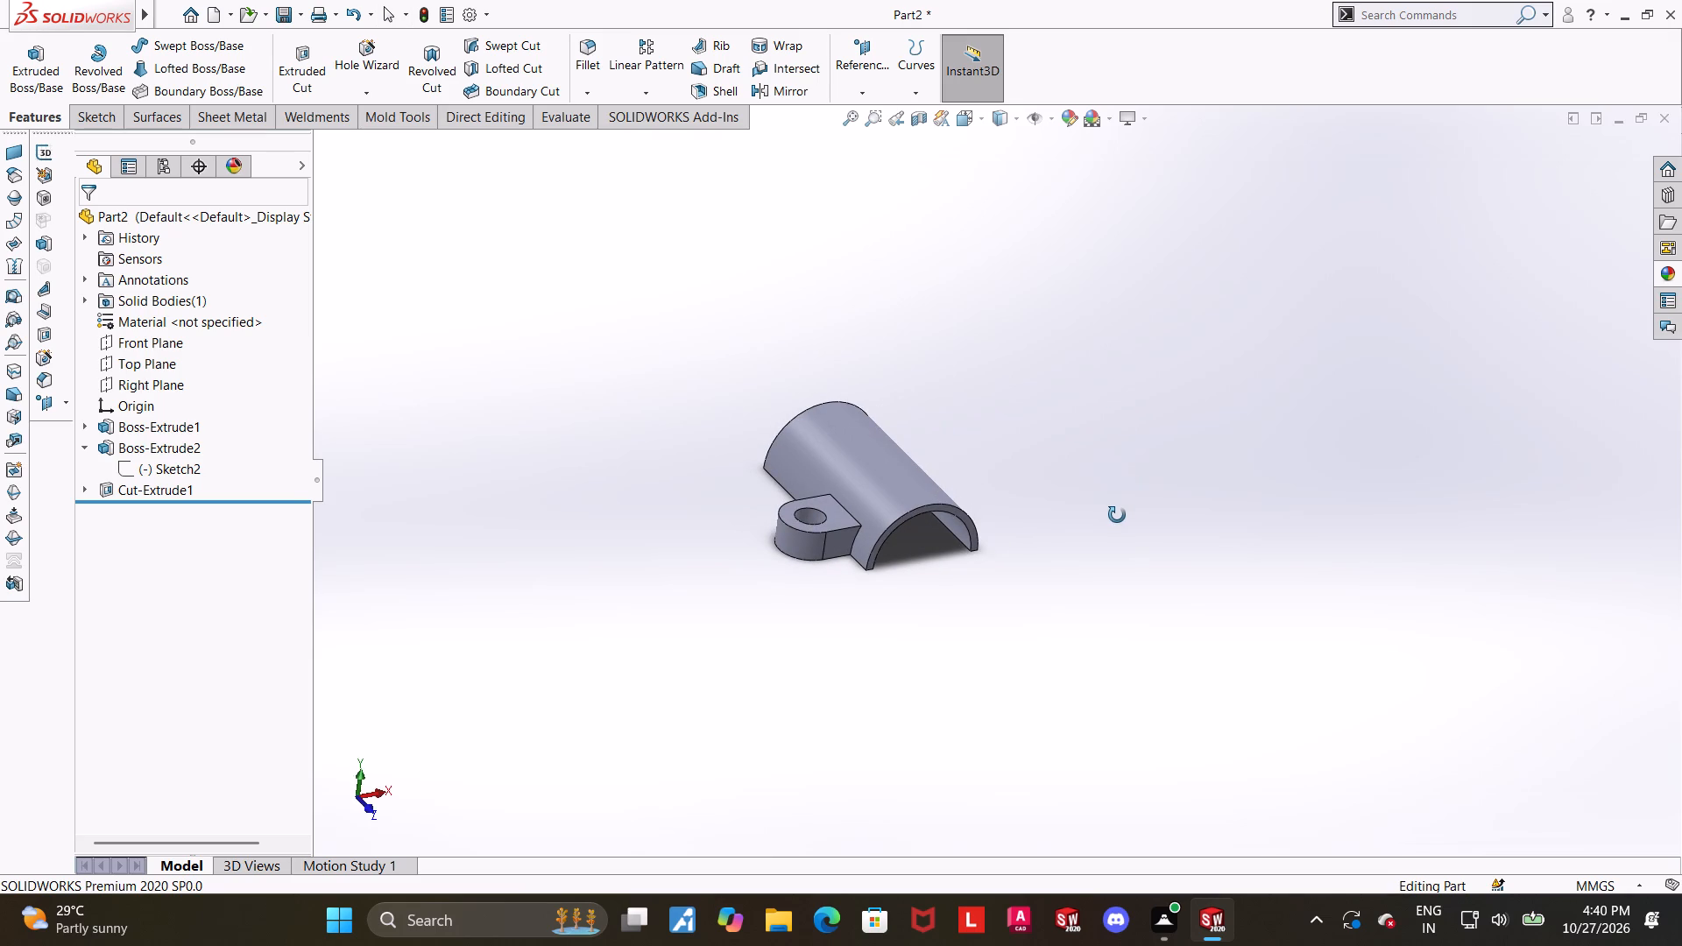
pyautogui.moveTo(1117, 515); pyautogui.dragTo(1120, 500, button='middle')
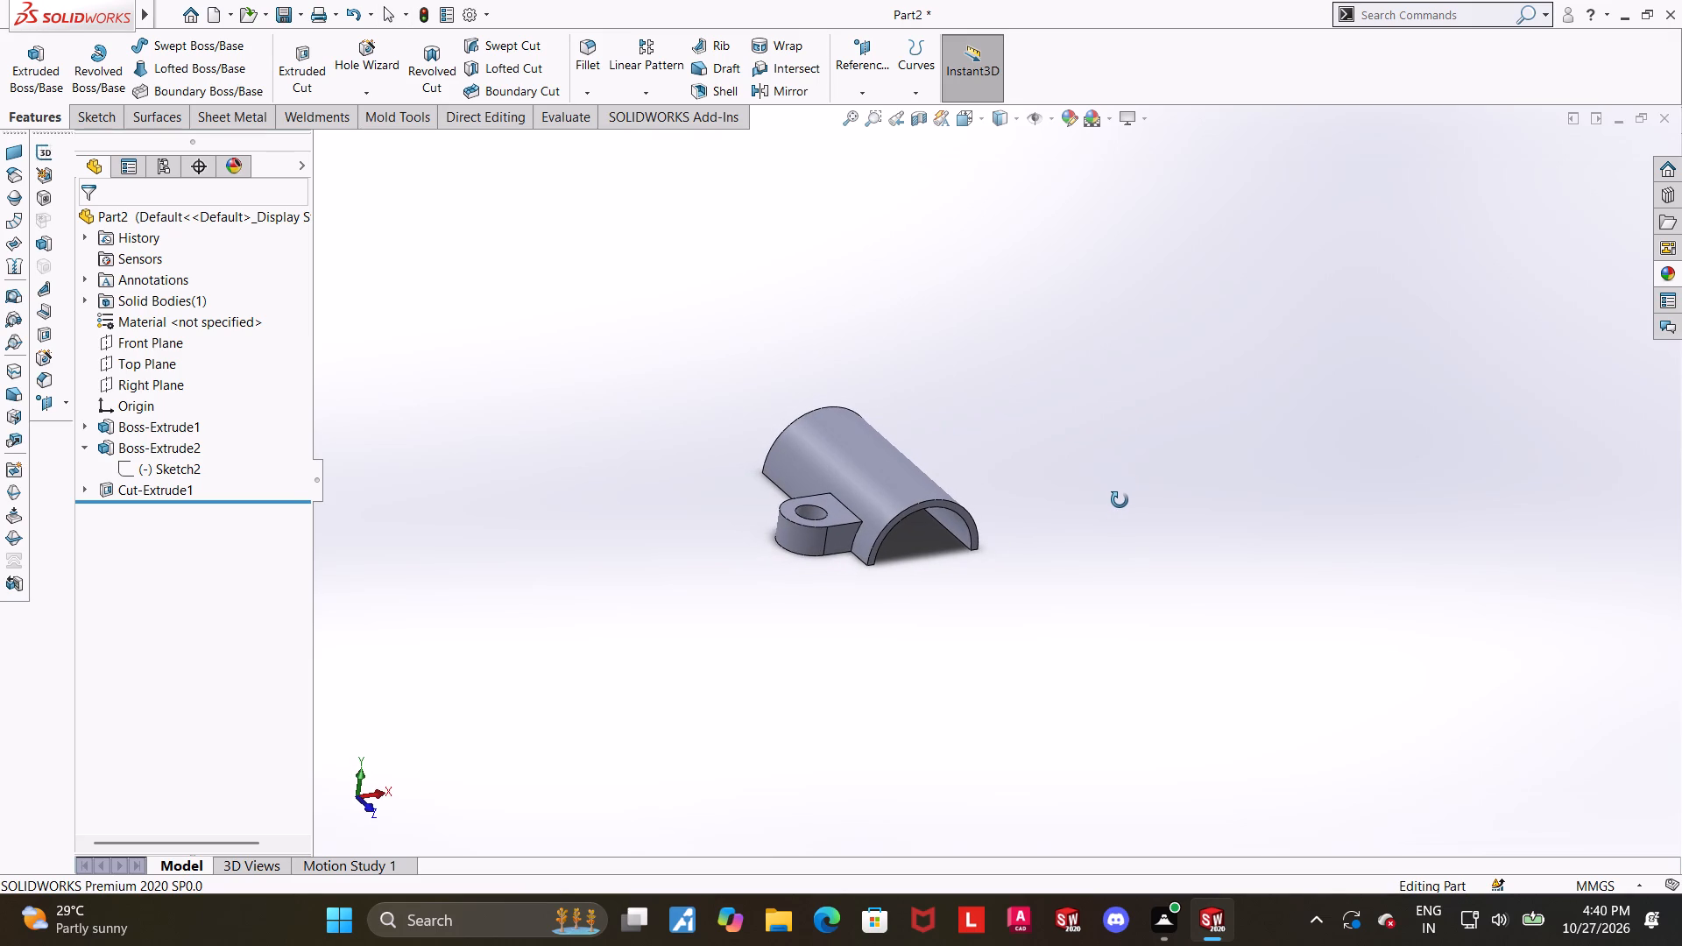
pyautogui.moveTo(1120, 500); pyautogui.dragTo(1104, 520, button='middle')
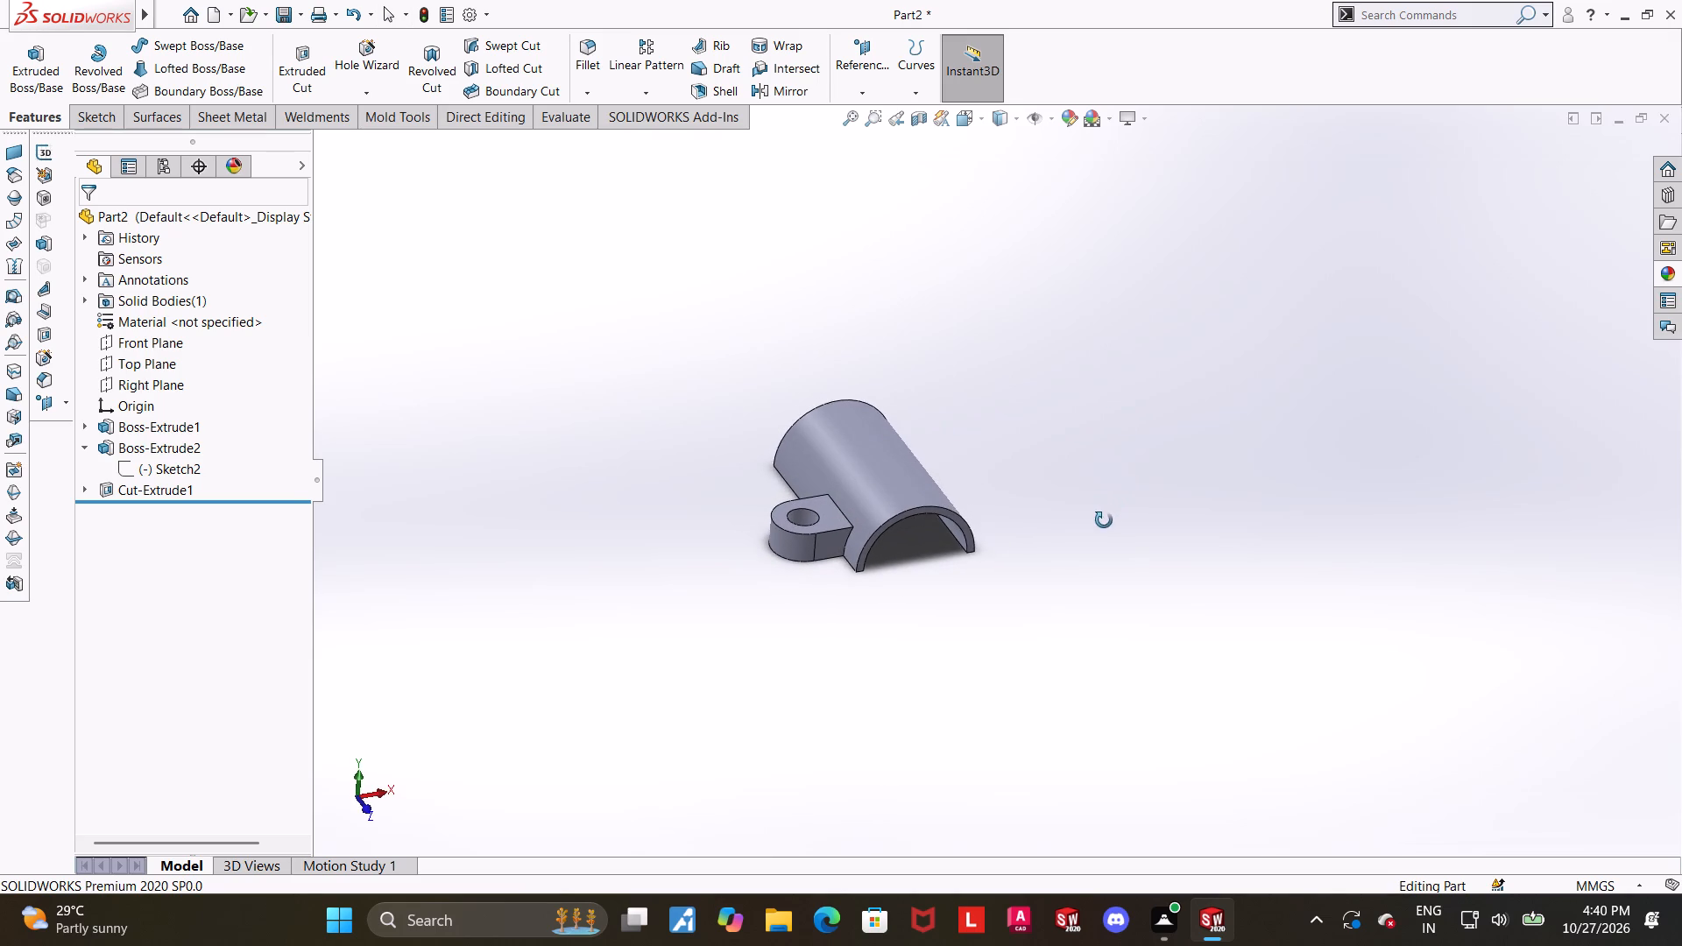
pyautogui.moveTo(1104, 520); pyautogui.dragTo(1103, 522, button='middle')
pyautogui.scroll(1, 1106, 522)
pyautogui.moveTo(1064, 521); pyautogui.dragTo(1041, 519, button='middle')
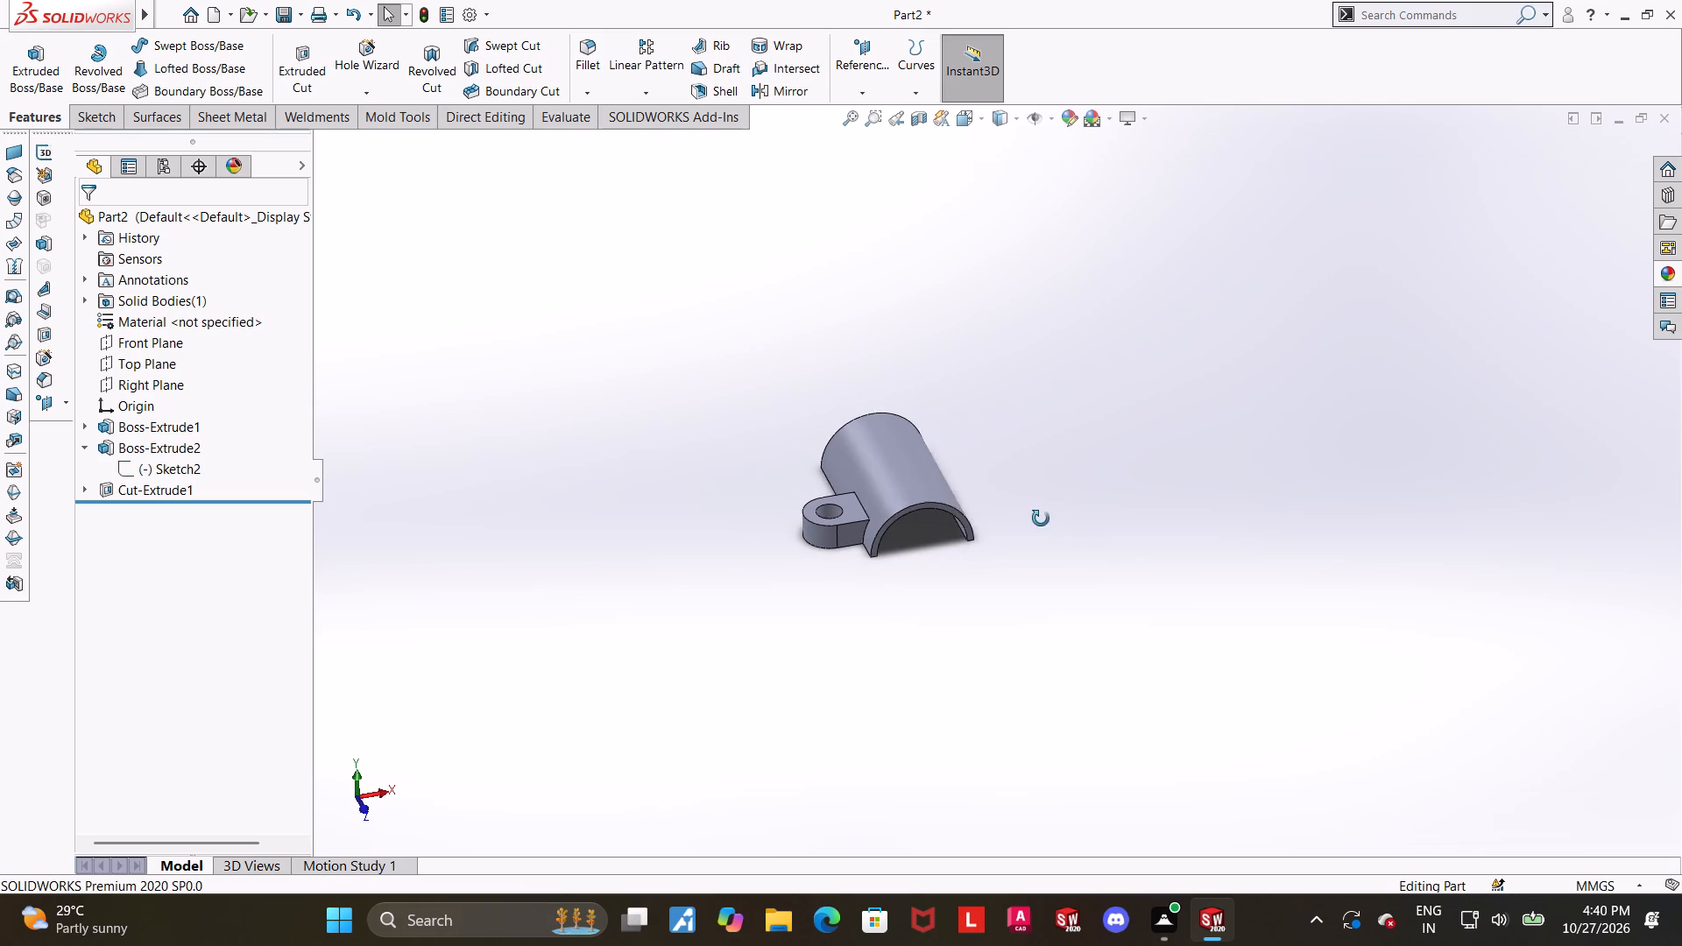
pyautogui.moveTo(1041, 519); pyautogui.dragTo(1000, 529, button='middle')
pyautogui.scroll(1, 1194, 469)
pyautogui.scroll(-3, 1167, 441)
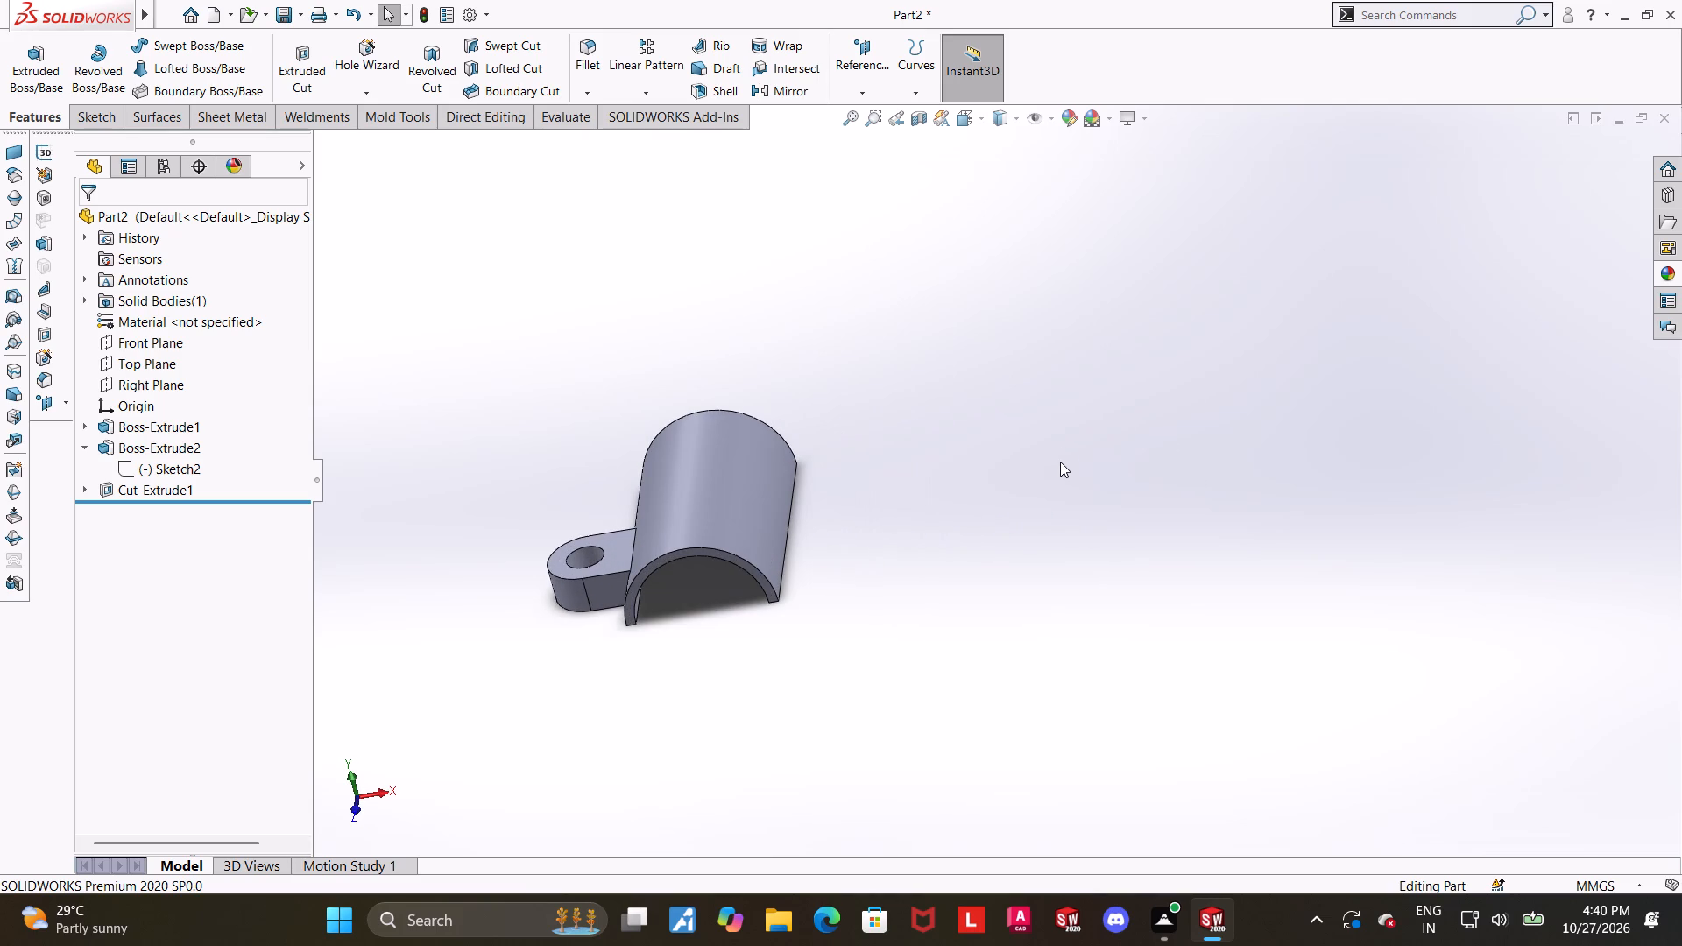
pyautogui.scroll(1, 1060, 462)
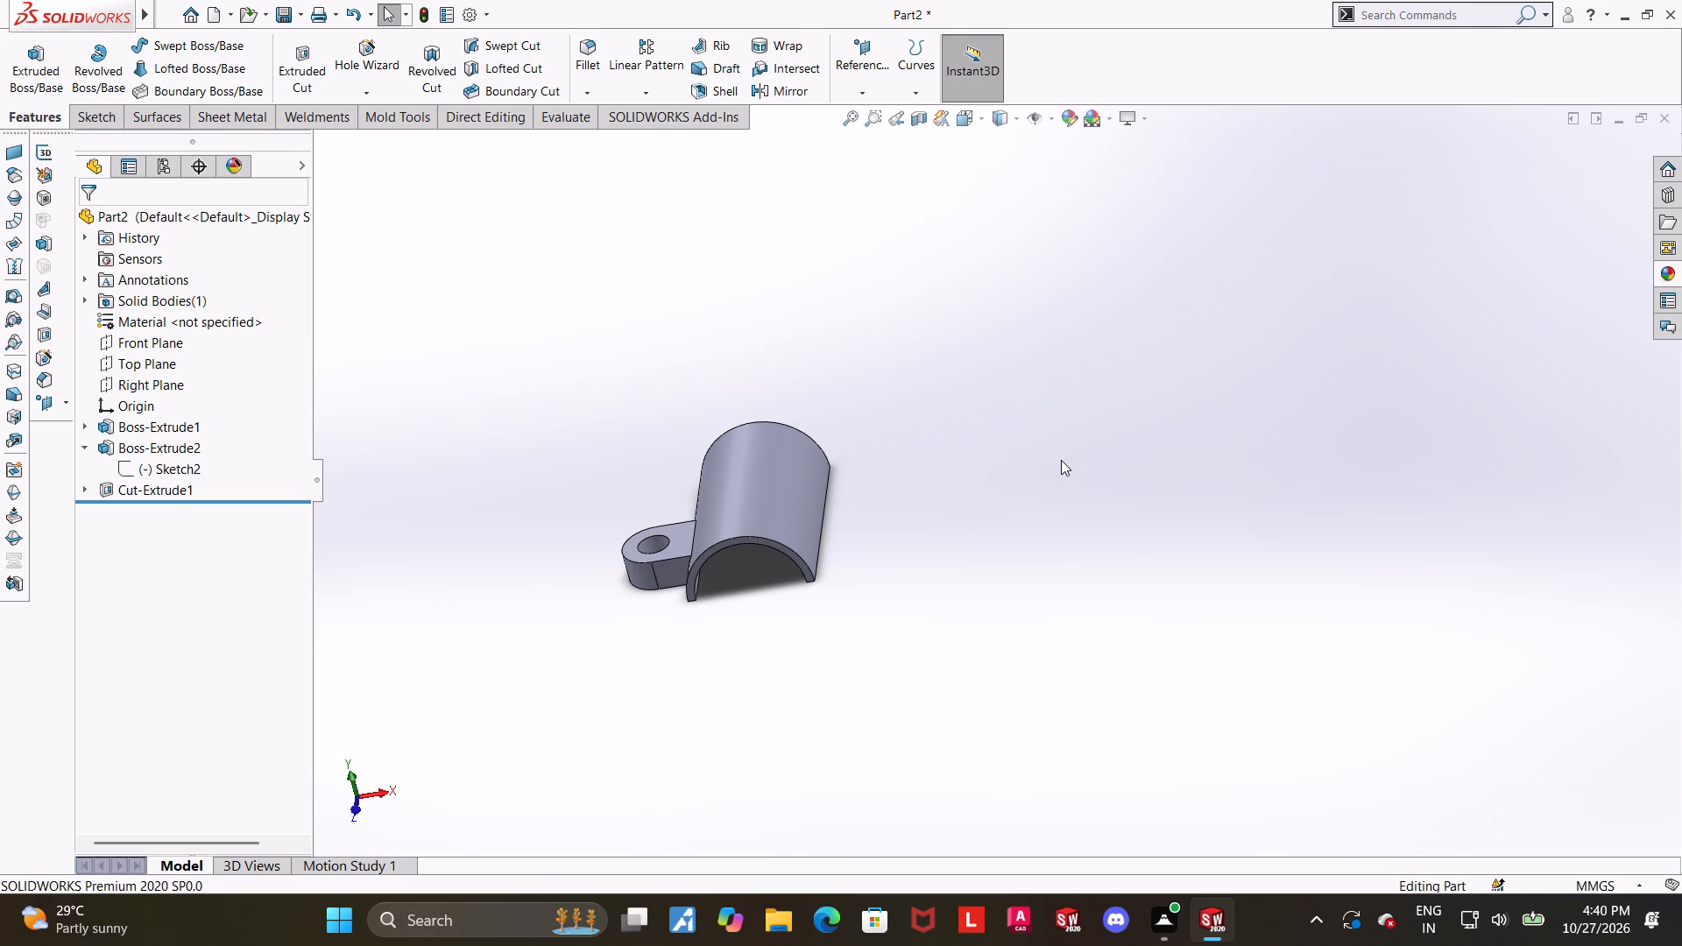
pyautogui.moveTo(956, 486); pyautogui.dragTo(1000, 519, button='middle')
pyautogui.scroll(-1, 933, 506)
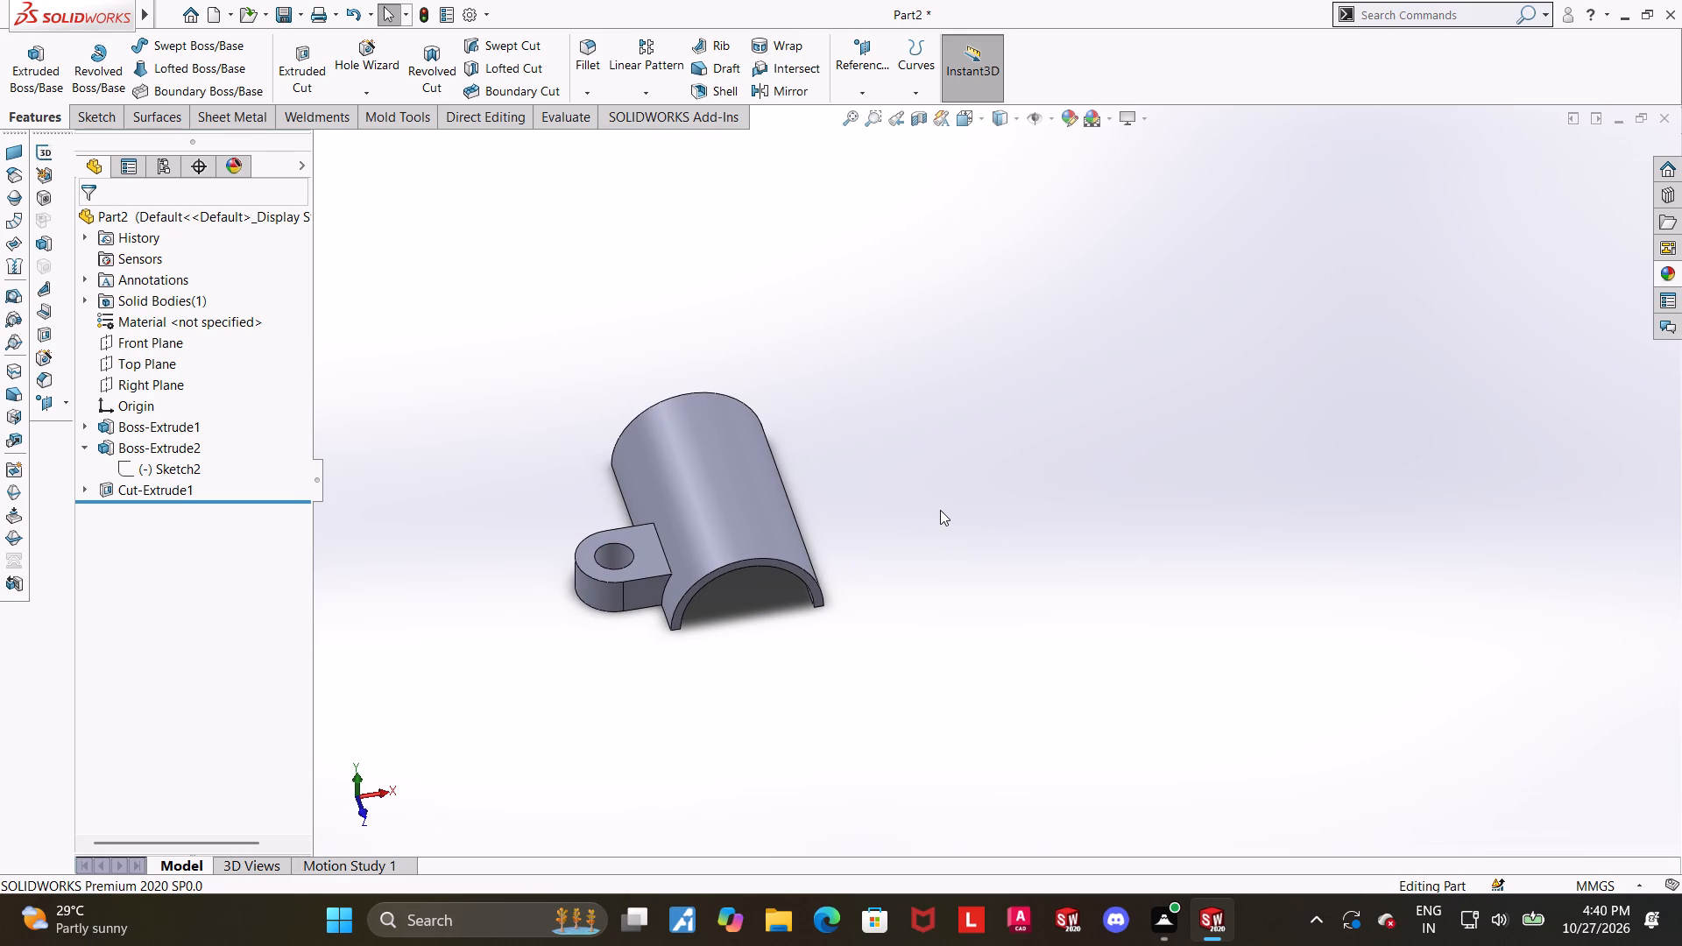
pyautogui.scroll(1, 940, 510)
pyautogui.scroll(-1, 936, 516)
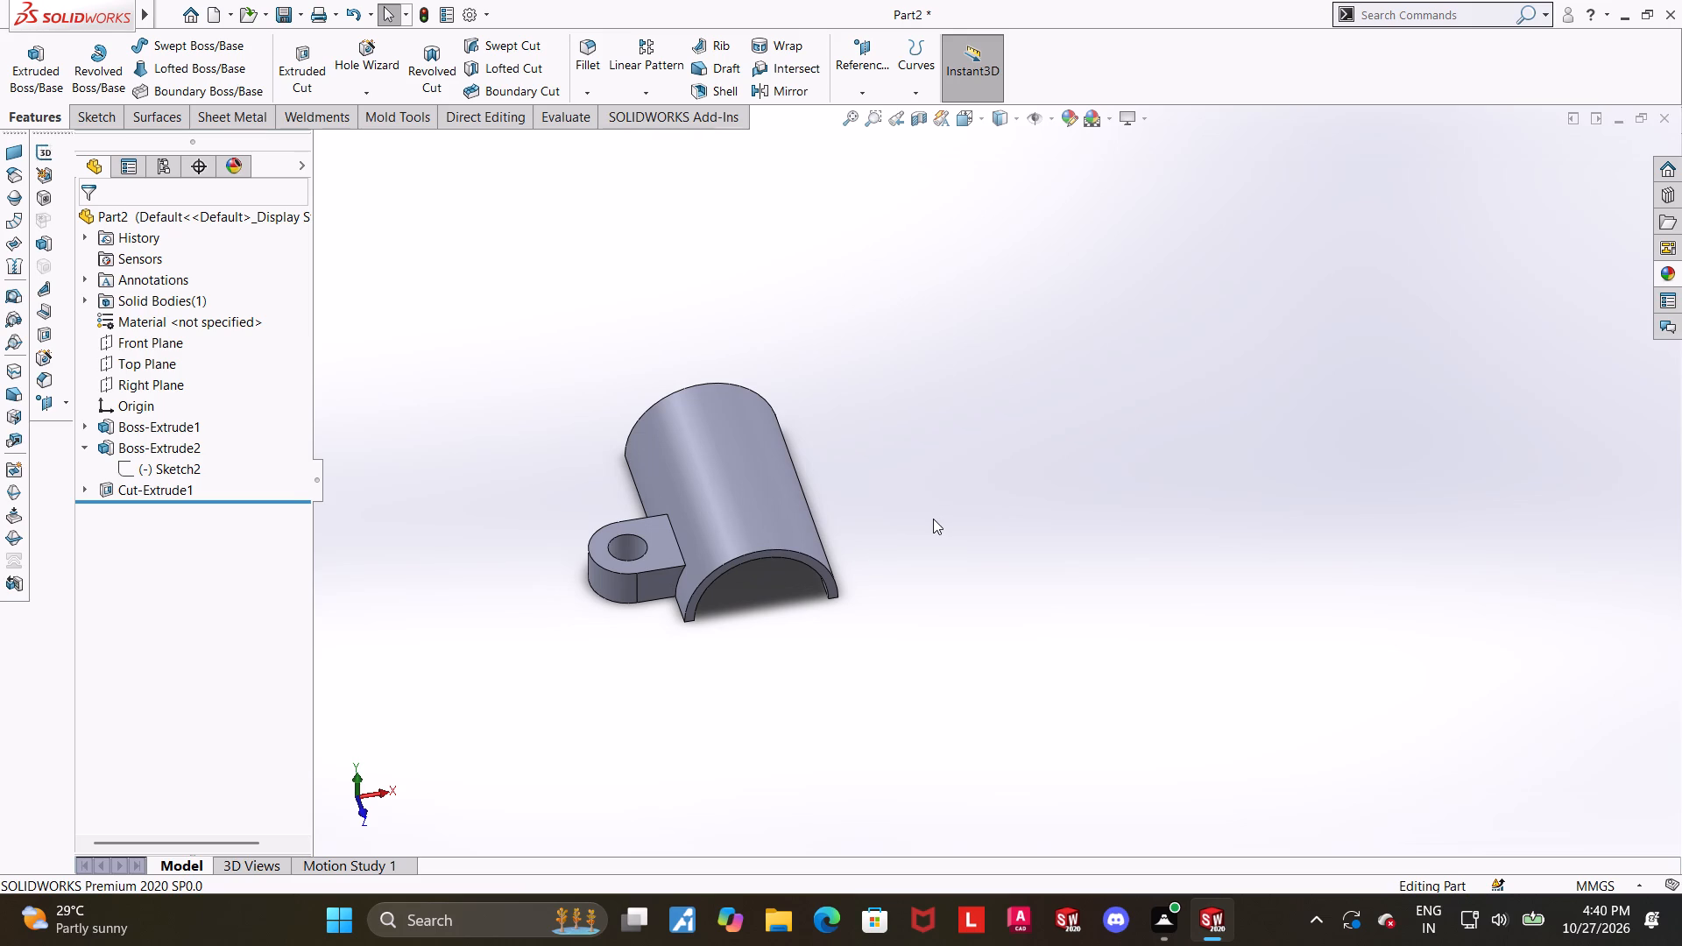
pyautogui.middleClick(907, 546)
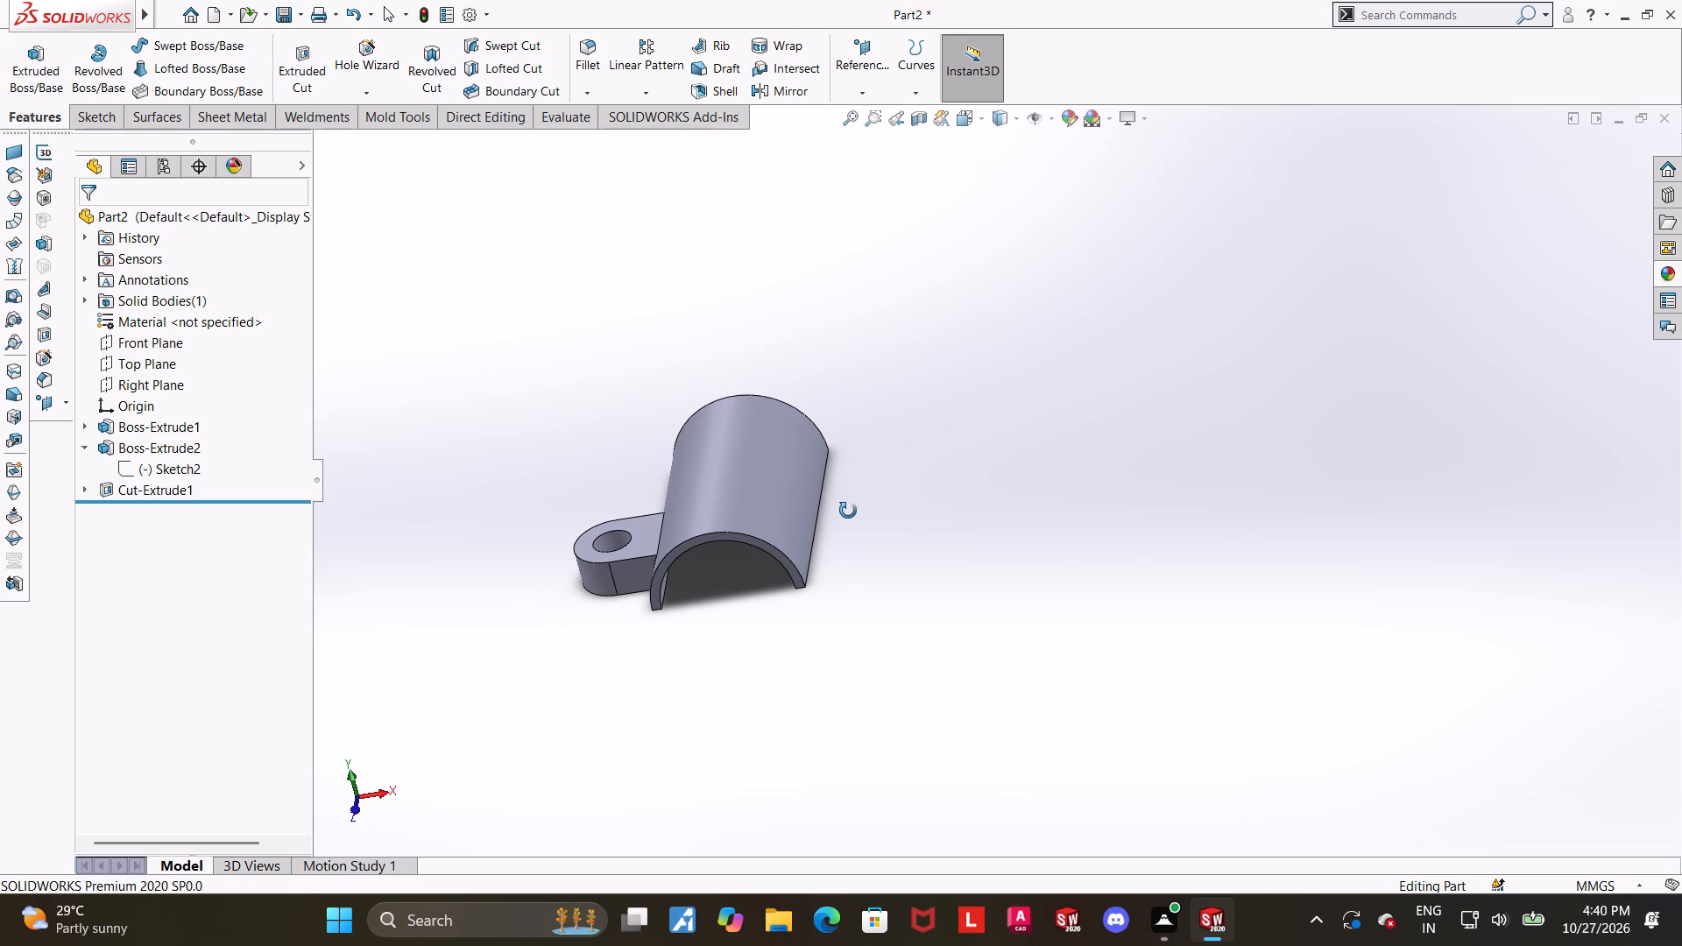
pyautogui.moveTo(866, 483); pyautogui.dragTo(872, 504, button='middle')
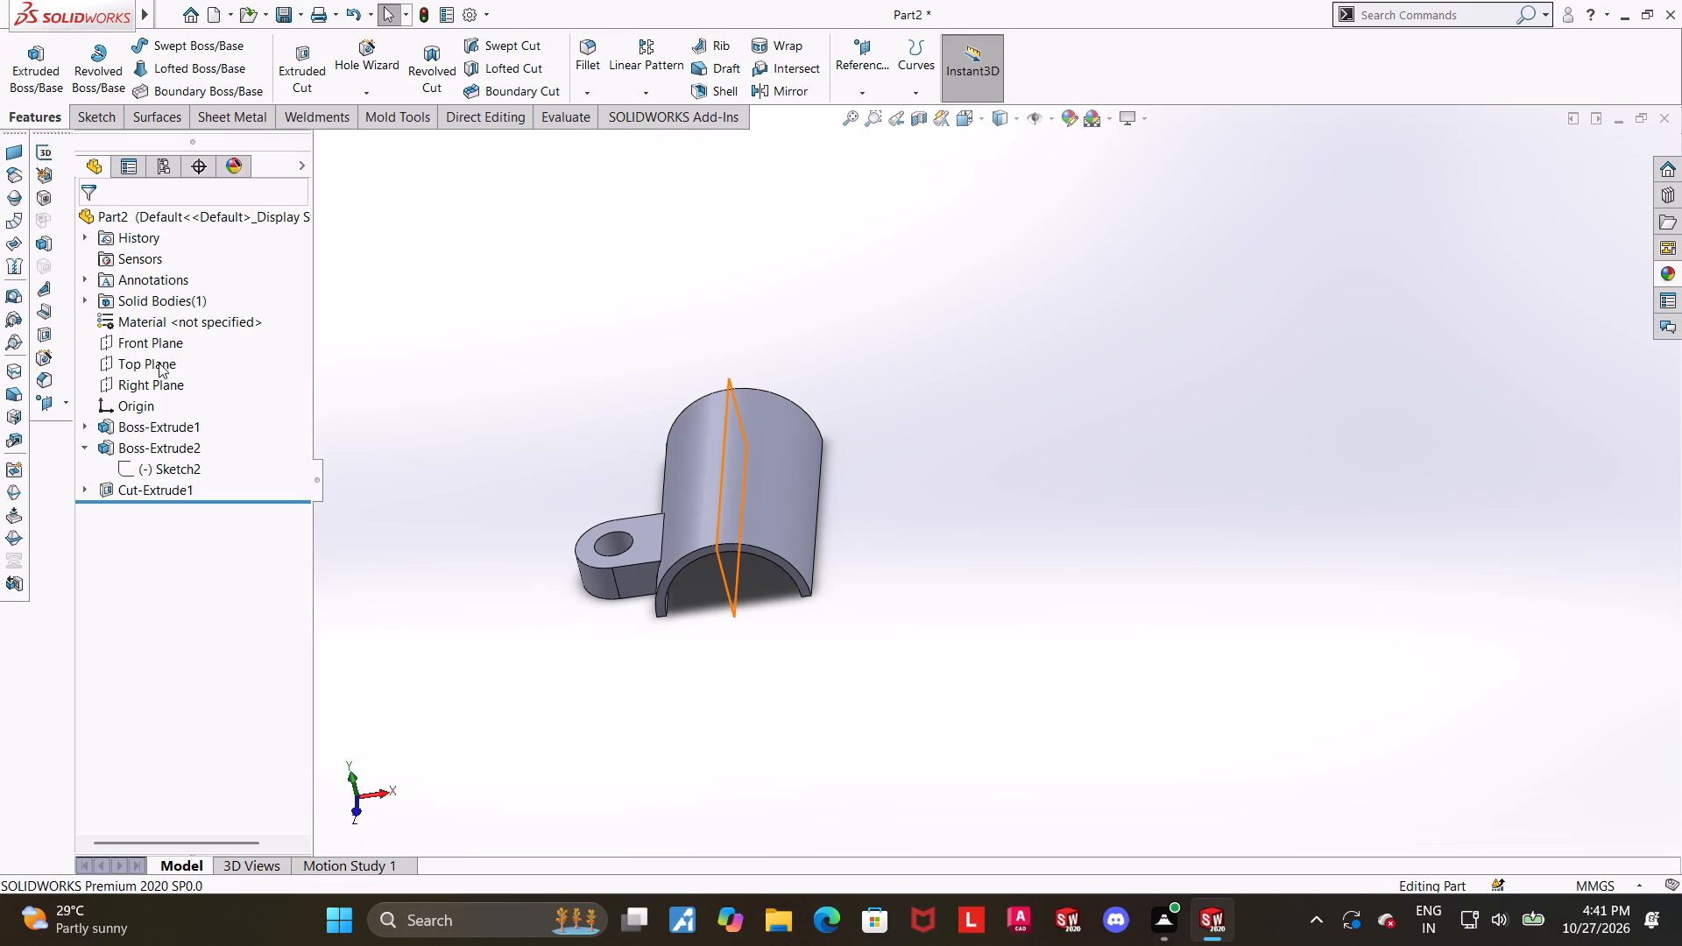
# Start a sketch on the Top Plane and draw a circle of about 30.5 mm radius beside the shell, opposite the tab.
pyautogui.click(148, 360)
pyautogui.click(159, 334)
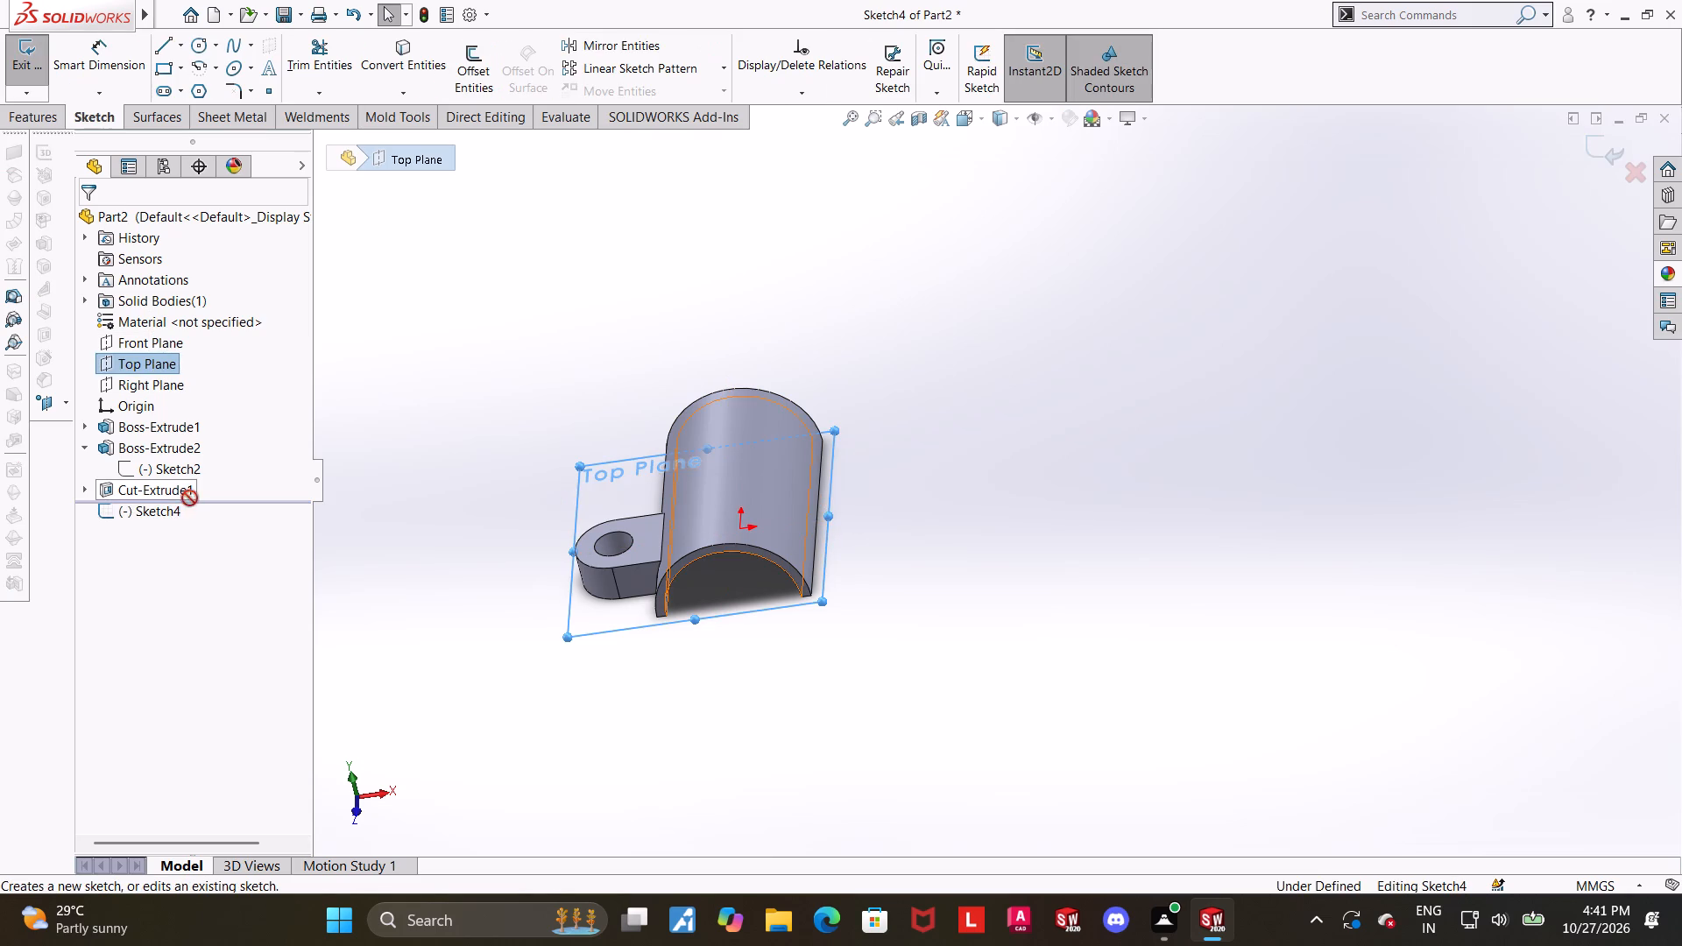
pyautogui.click(169, 513)
pyautogui.click(201, 499)
pyautogui.scroll(5, 887, 478)
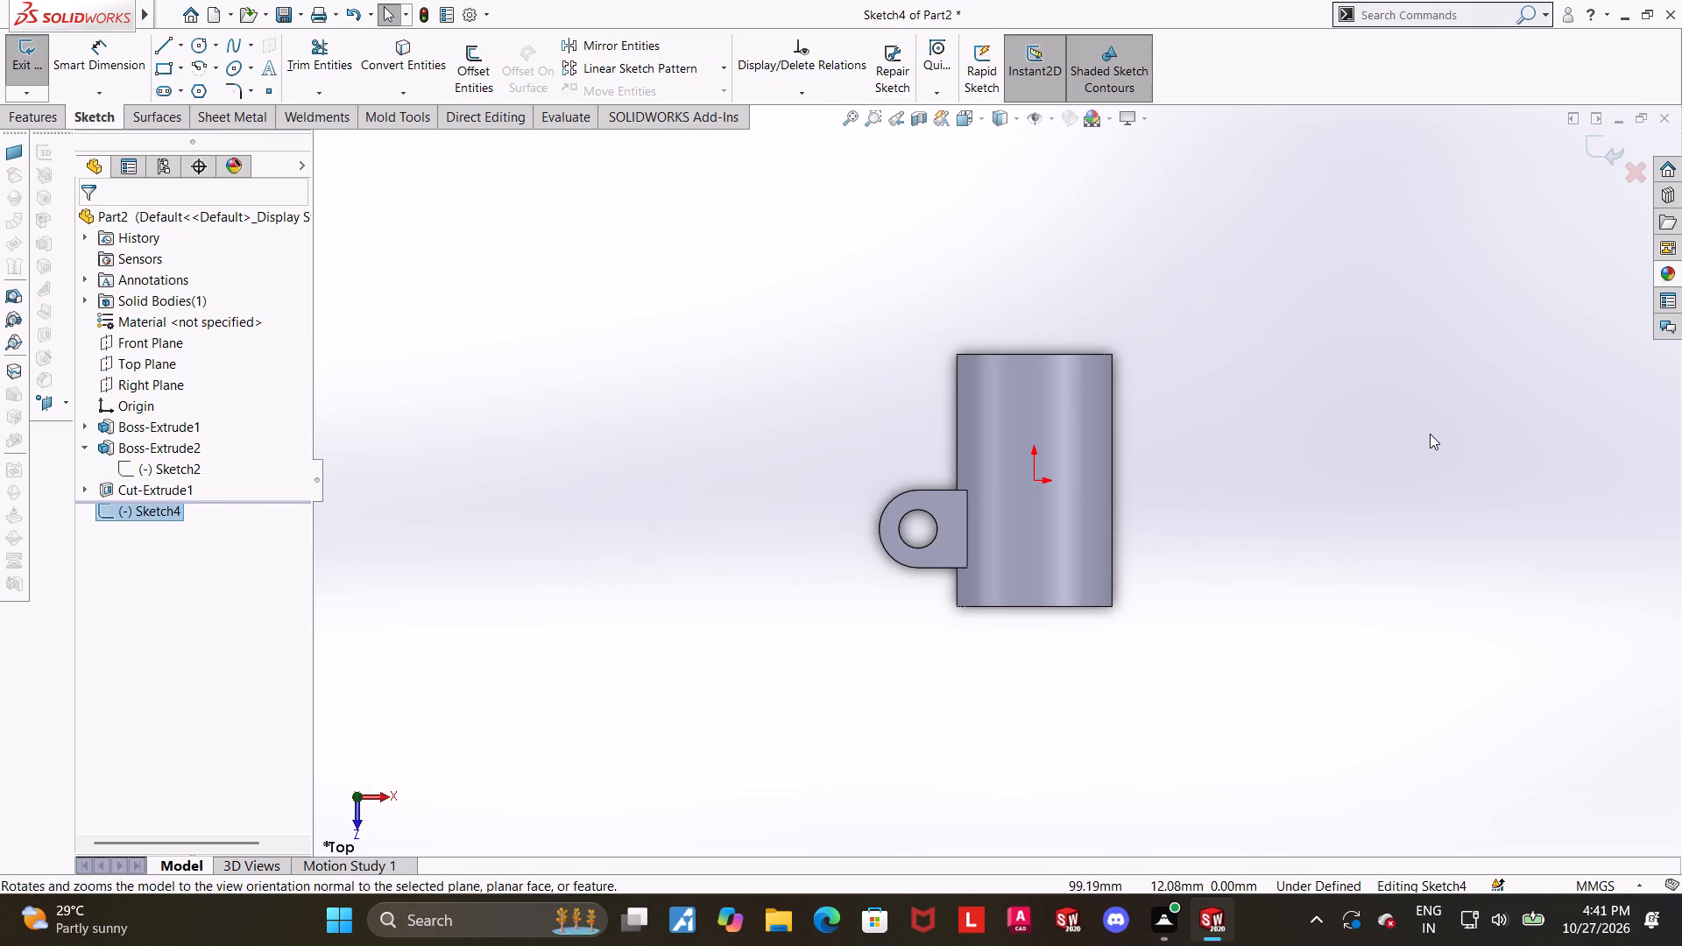
pyautogui.scroll(2, 1430, 434)
pyautogui.scroll(-3, 1422, 441)
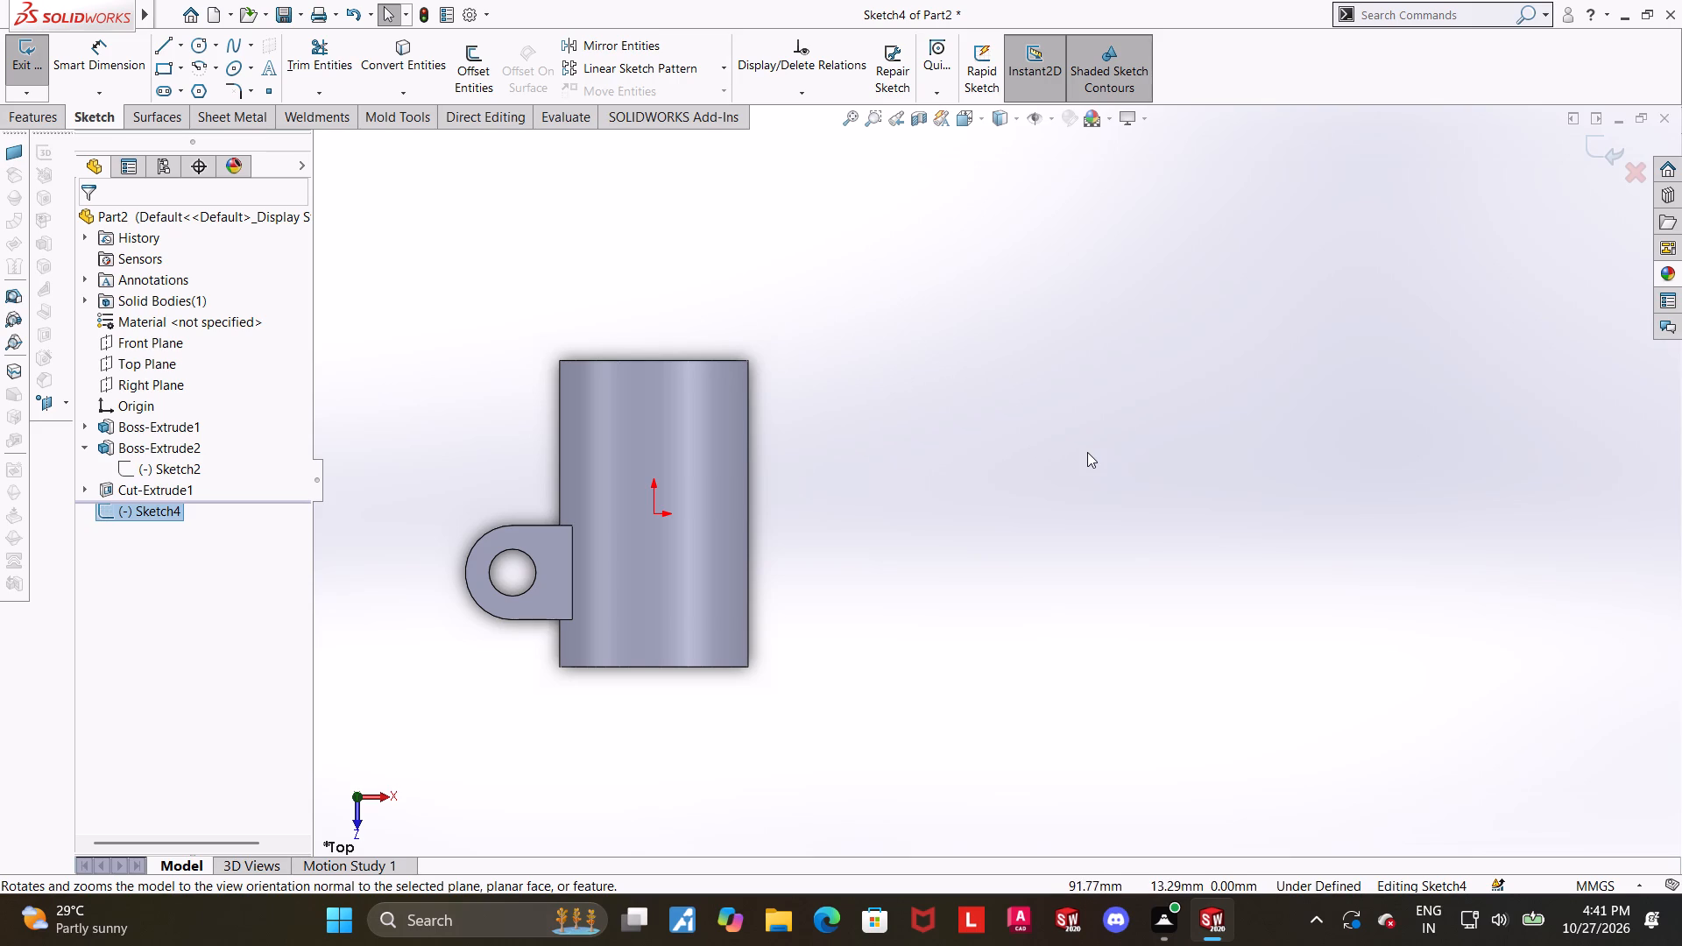
pyautogui.click(207, 45)
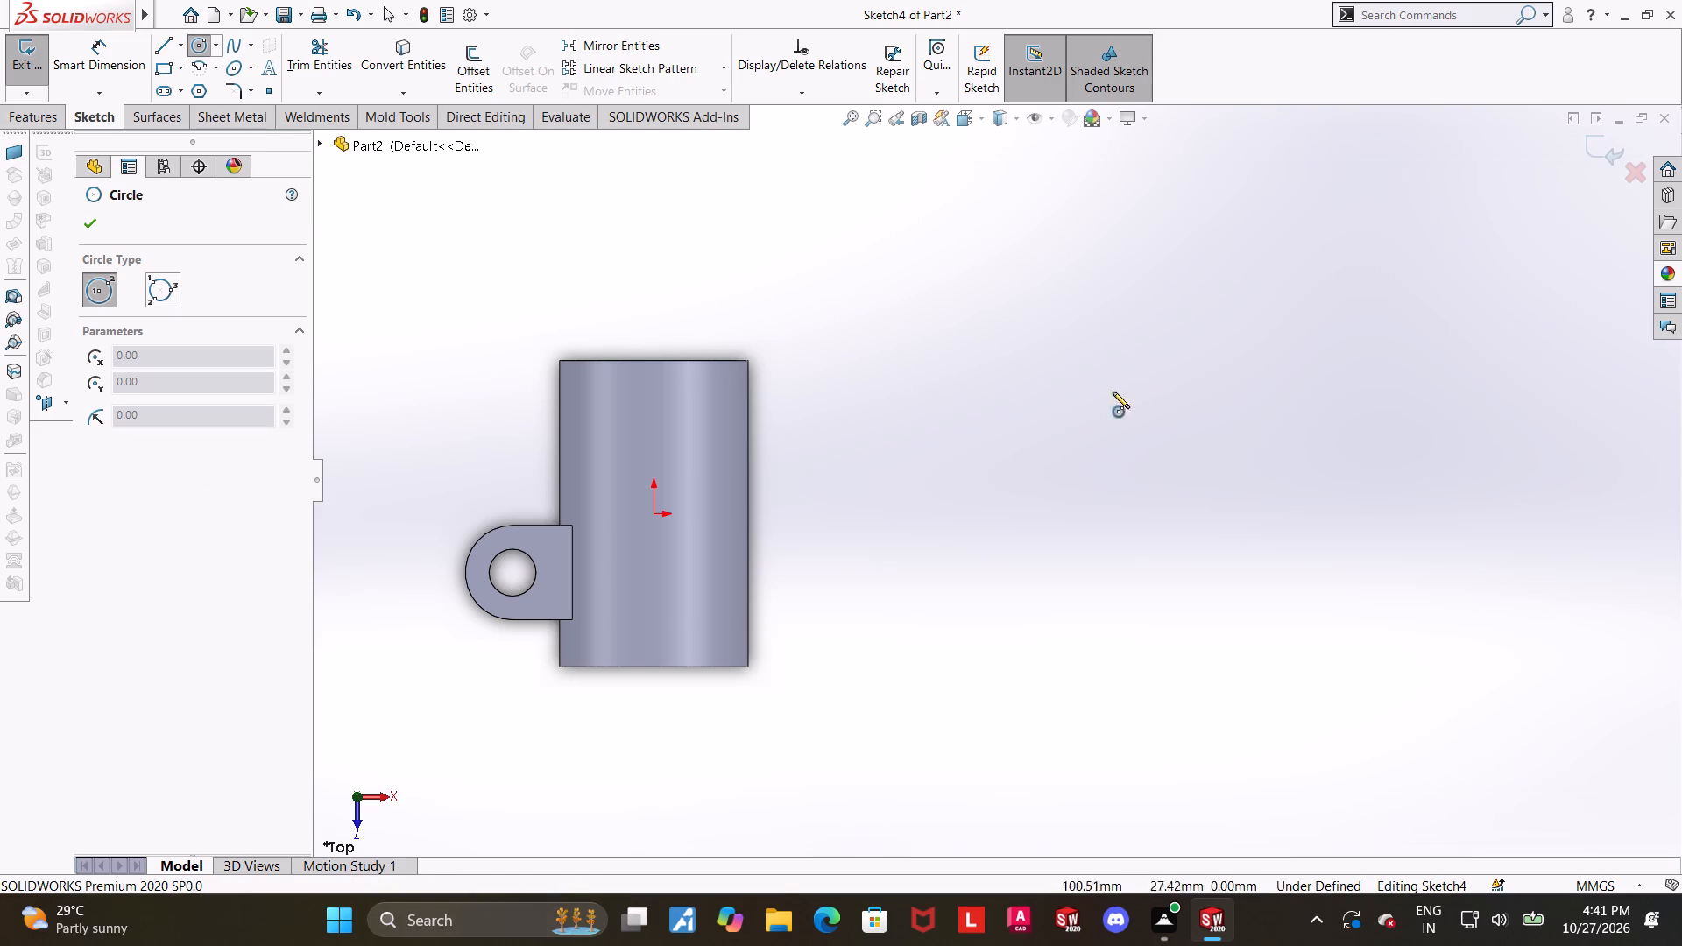
pyautogui.click(923, 419)
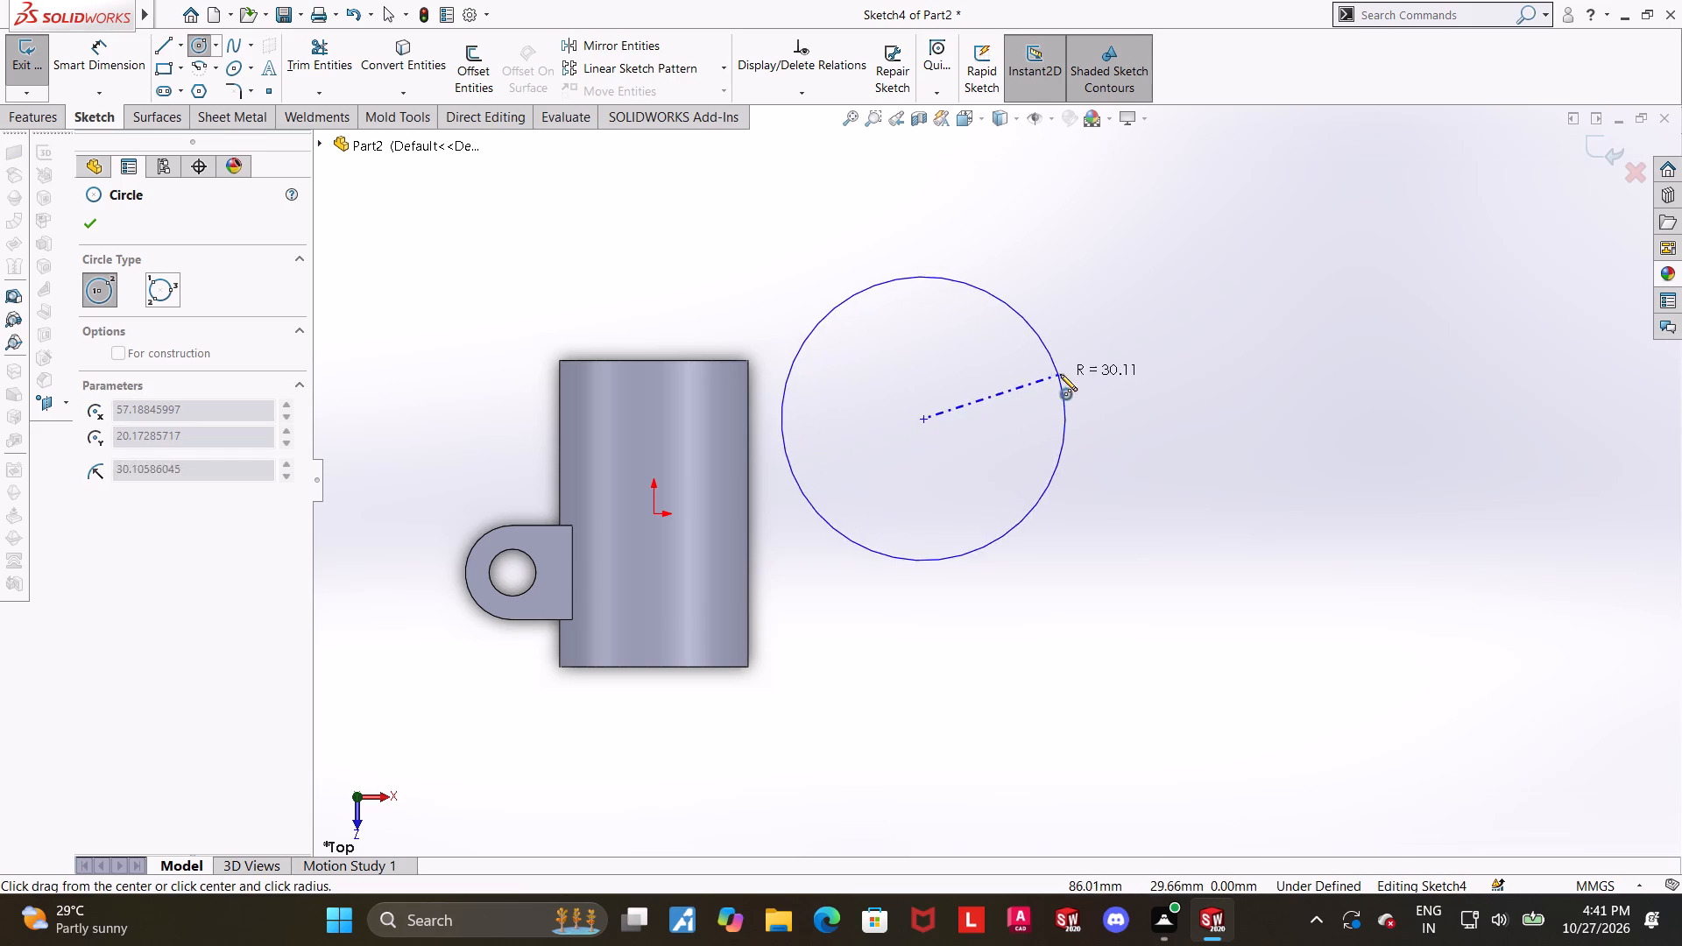
pyautogui.click(1060, 374)
pyautogui.press('Escape')
# Dimension the circle's diameter as 17.5*2, giving 35 mm.
pyautogui.moveTo(61, 44); pyautogui.dragTo(70, 45)
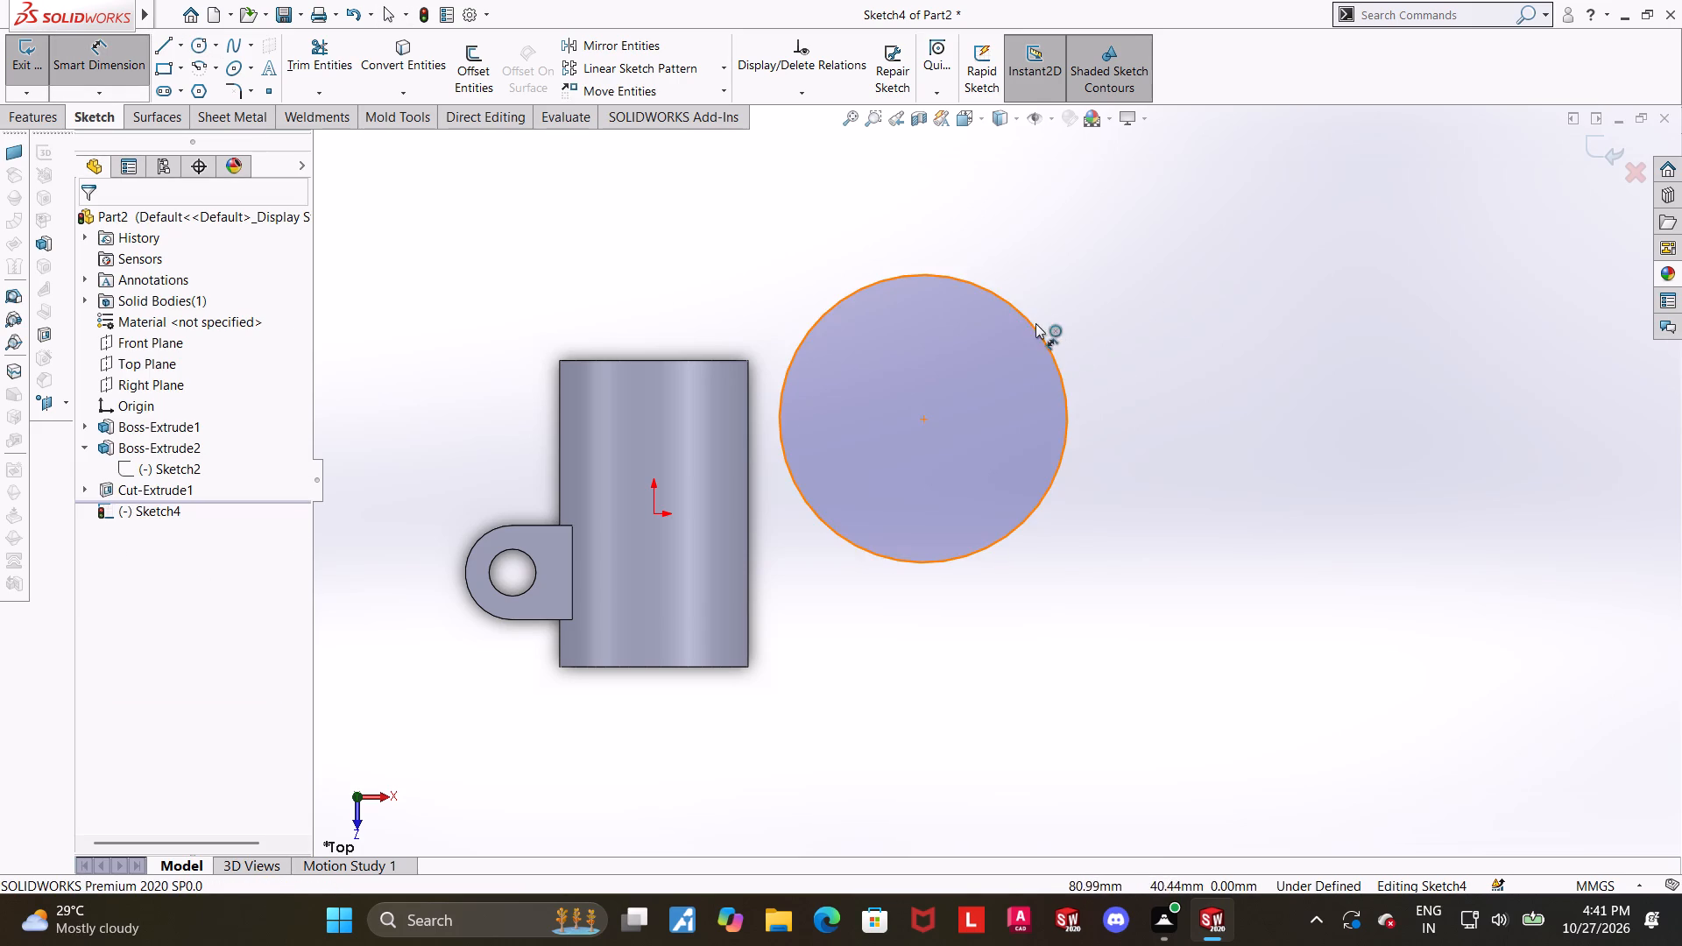
pyautogui.click(1033, 324)
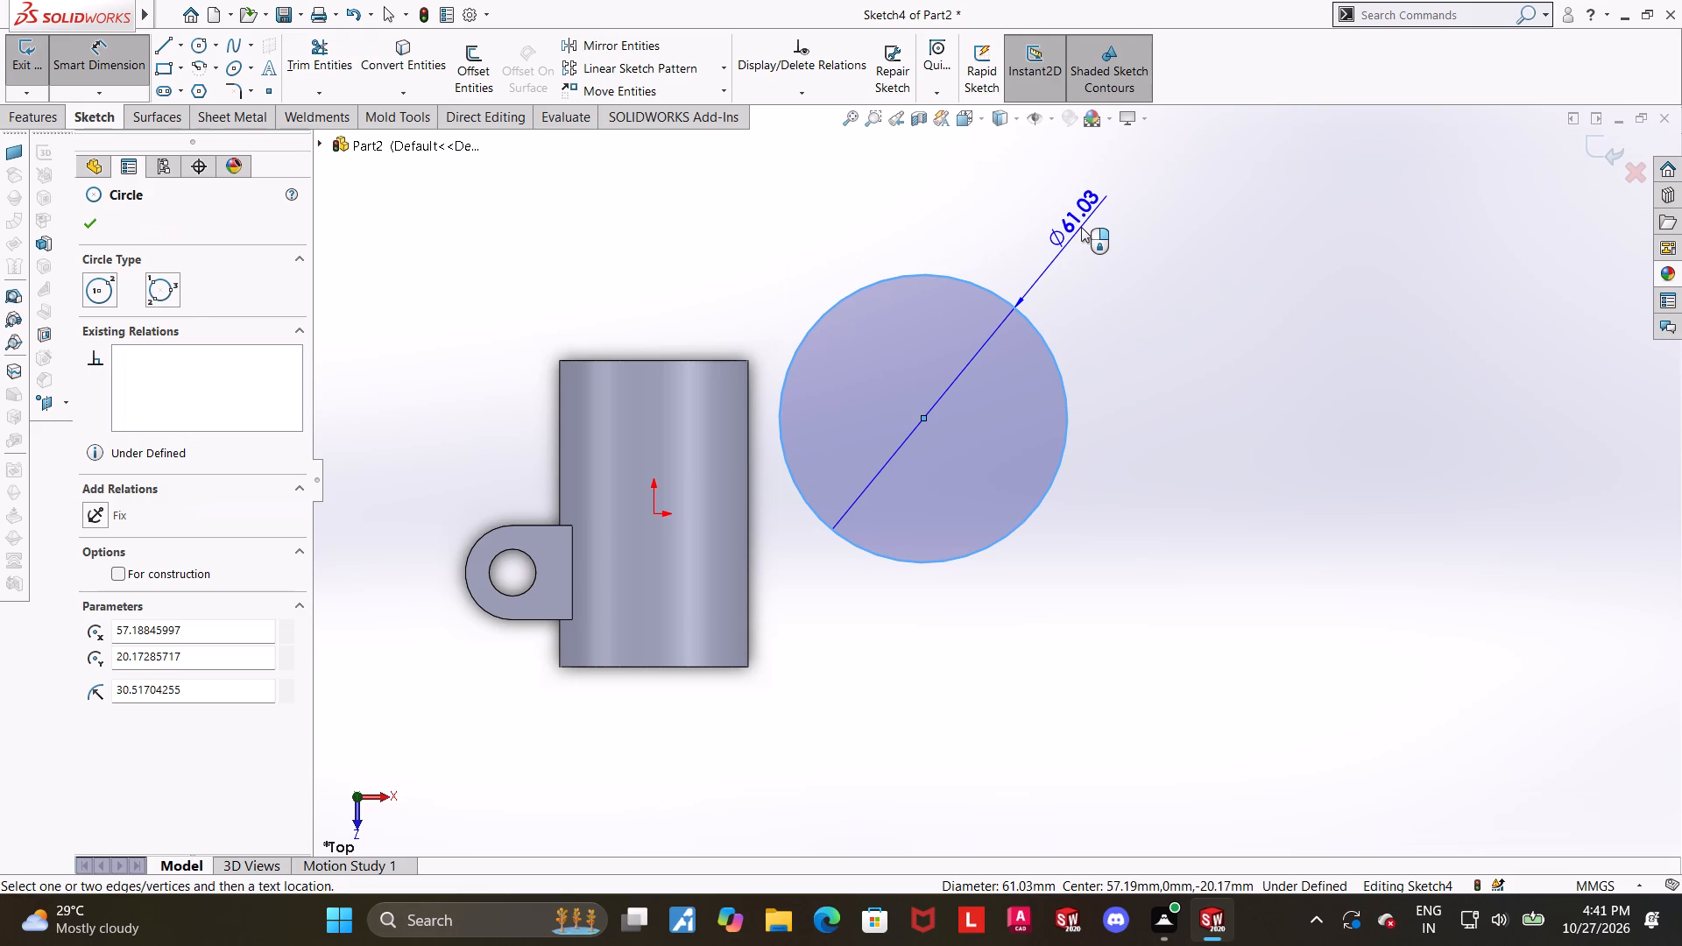
pyautogui.click(1081, 227)
pyautogui.write('17.5')
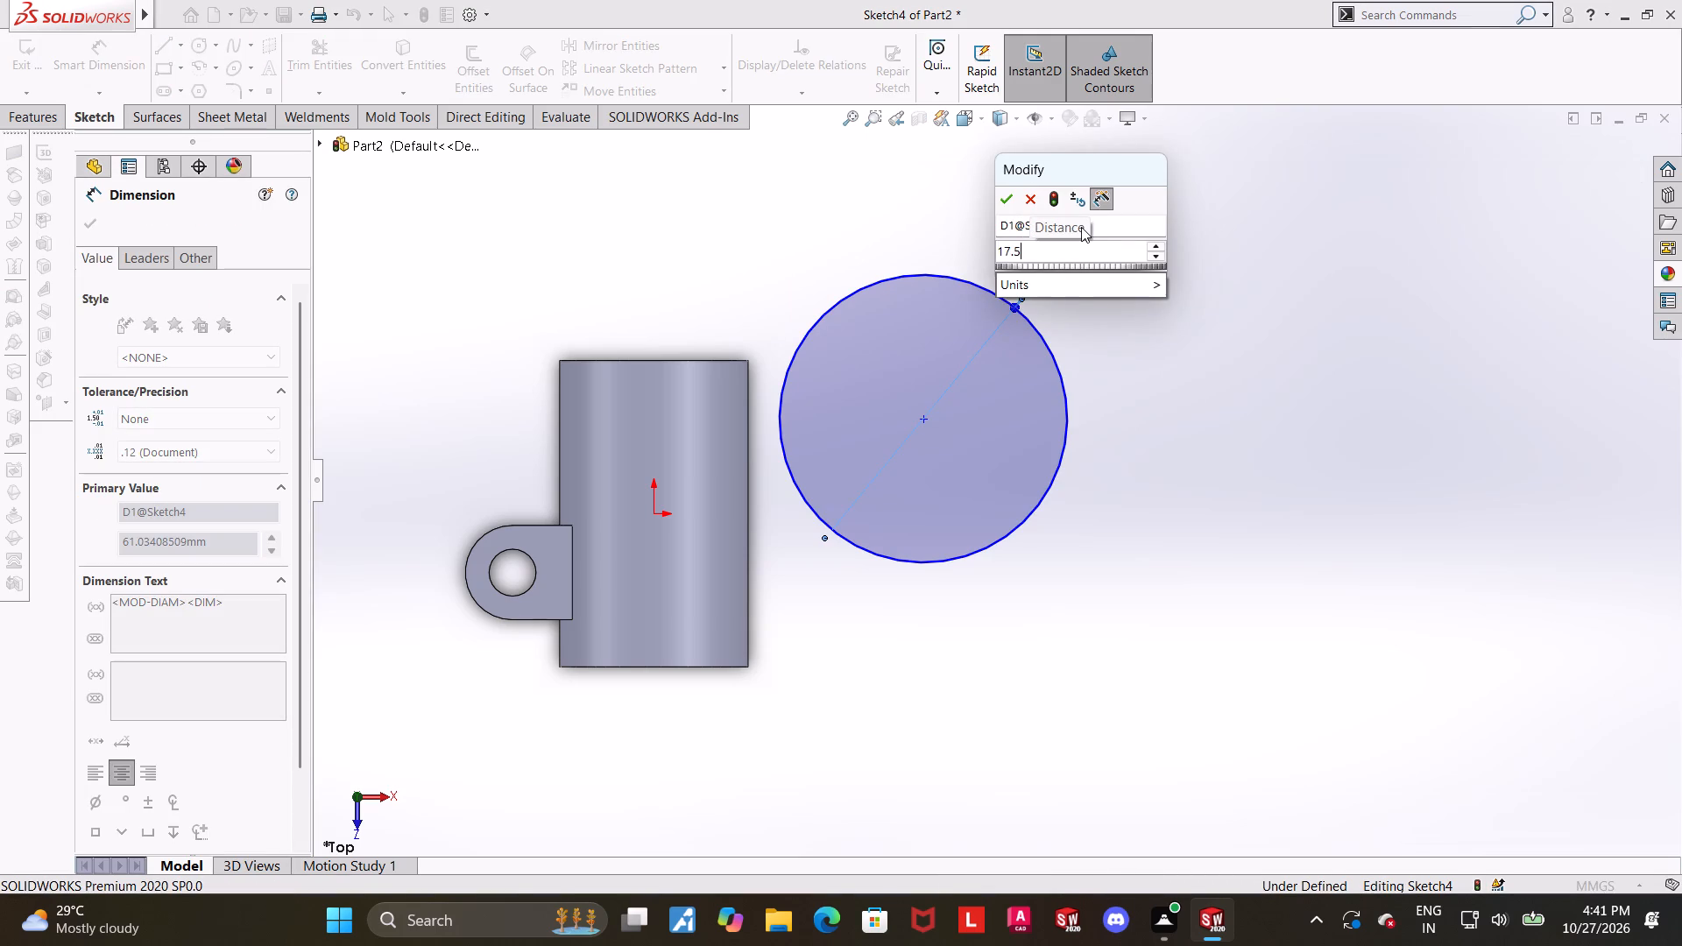
pyautogui.write('*2')
pyautogui.press('Return')
pyautogui.press('Escape')
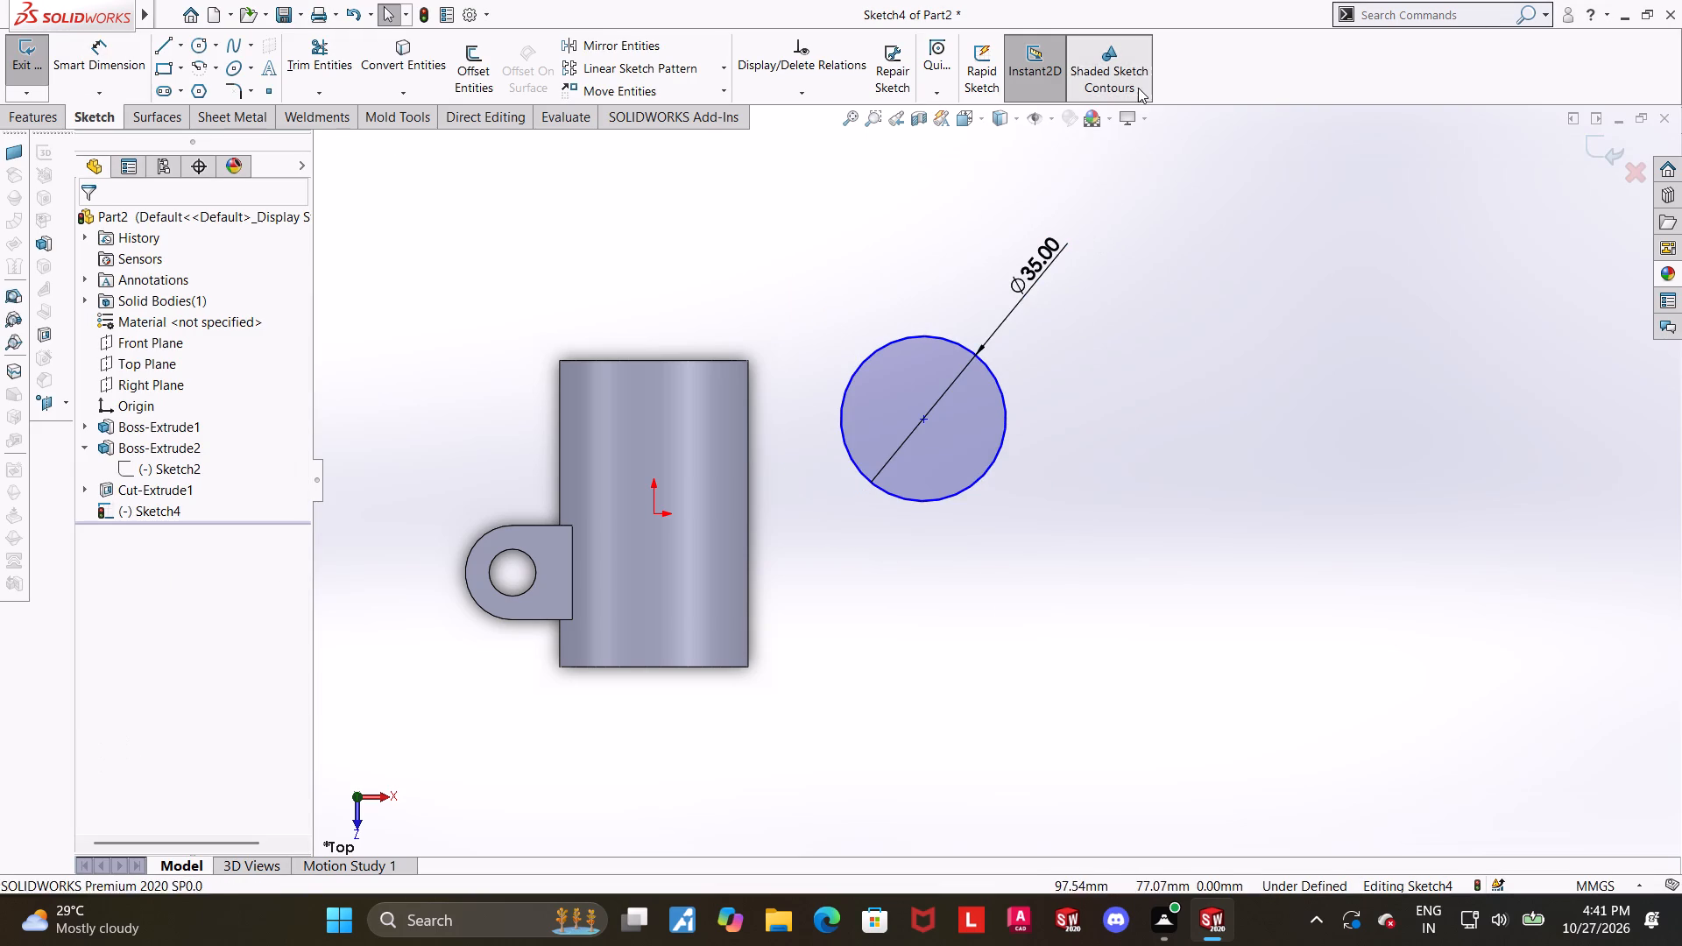
pyautogui.click(1199, 541)
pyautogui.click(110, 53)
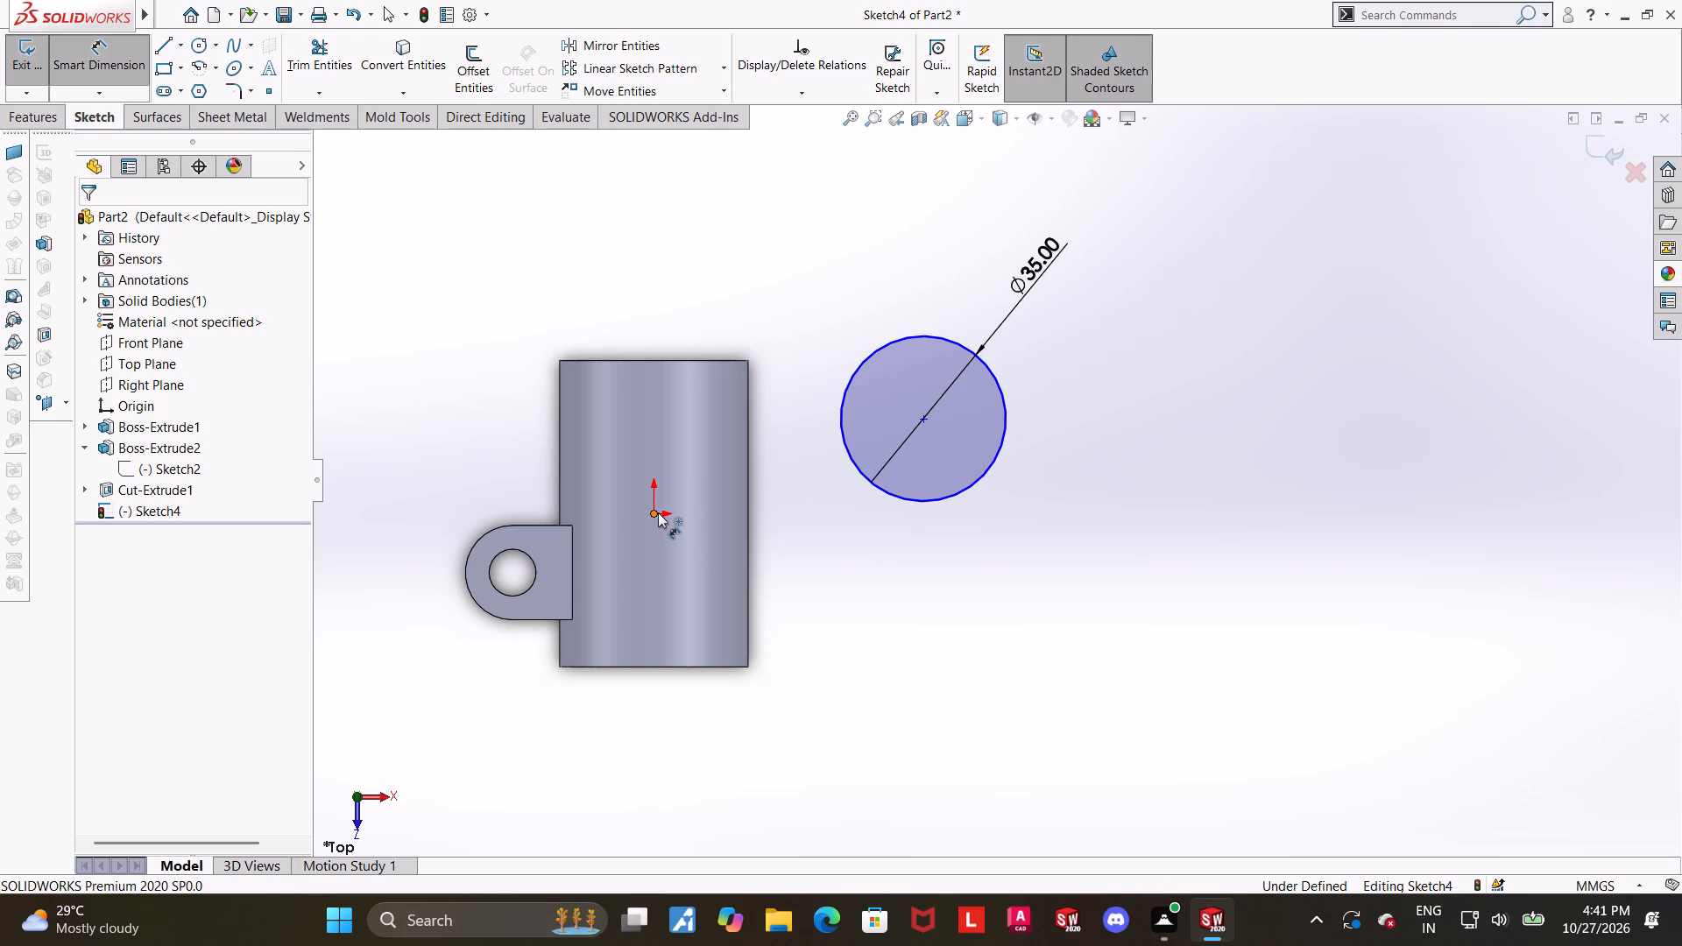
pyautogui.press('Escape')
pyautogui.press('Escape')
# Dimension the circle's centre 50 mm from the shell's front end edge.
pyautogui.click(73, 54)
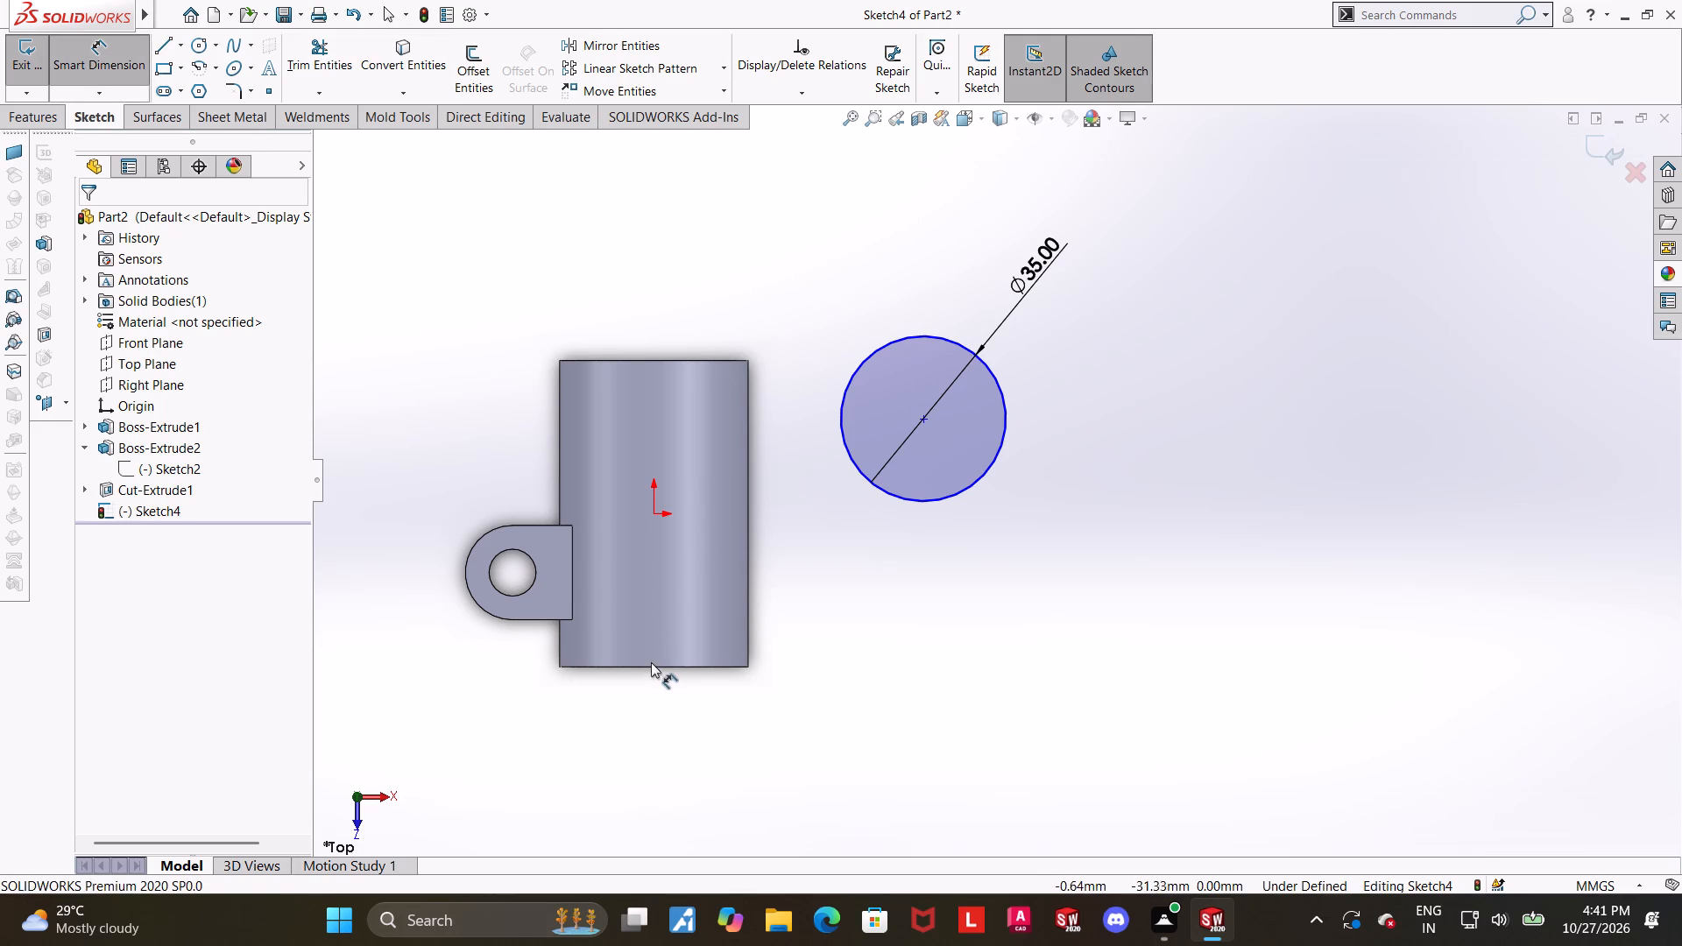
pyautogui.click(649, 664)
pyautogui.click(927, 419)
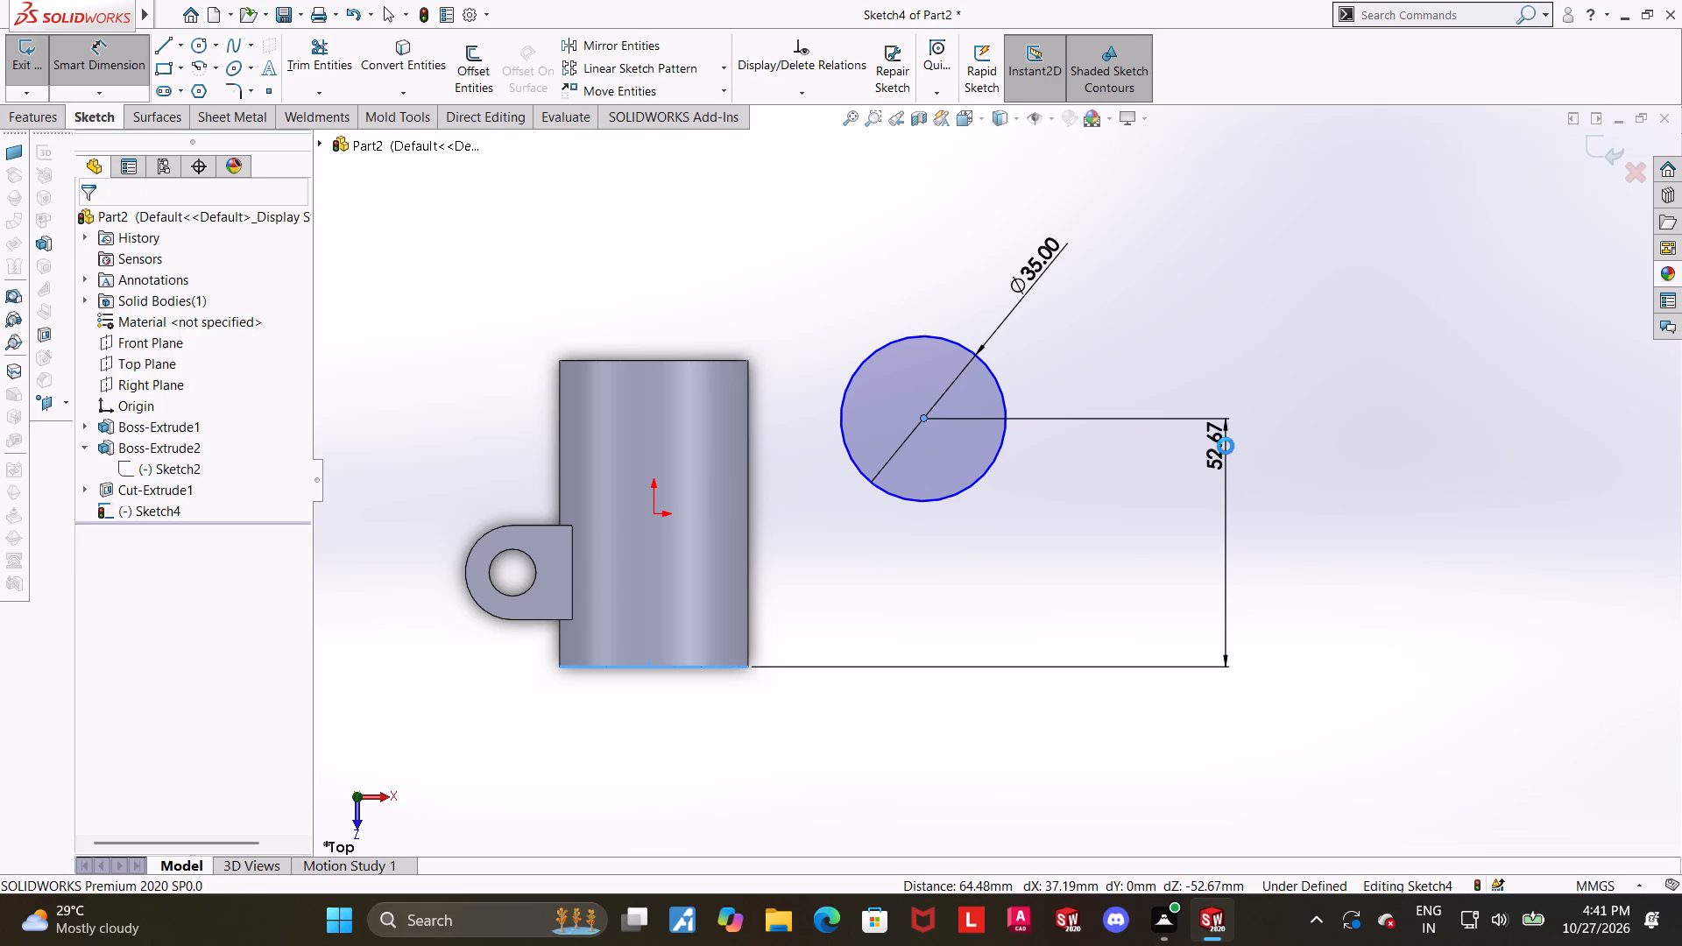
pyautogui.write('50')
pyautogui.press('Return')
pyautogui.press('Escape')
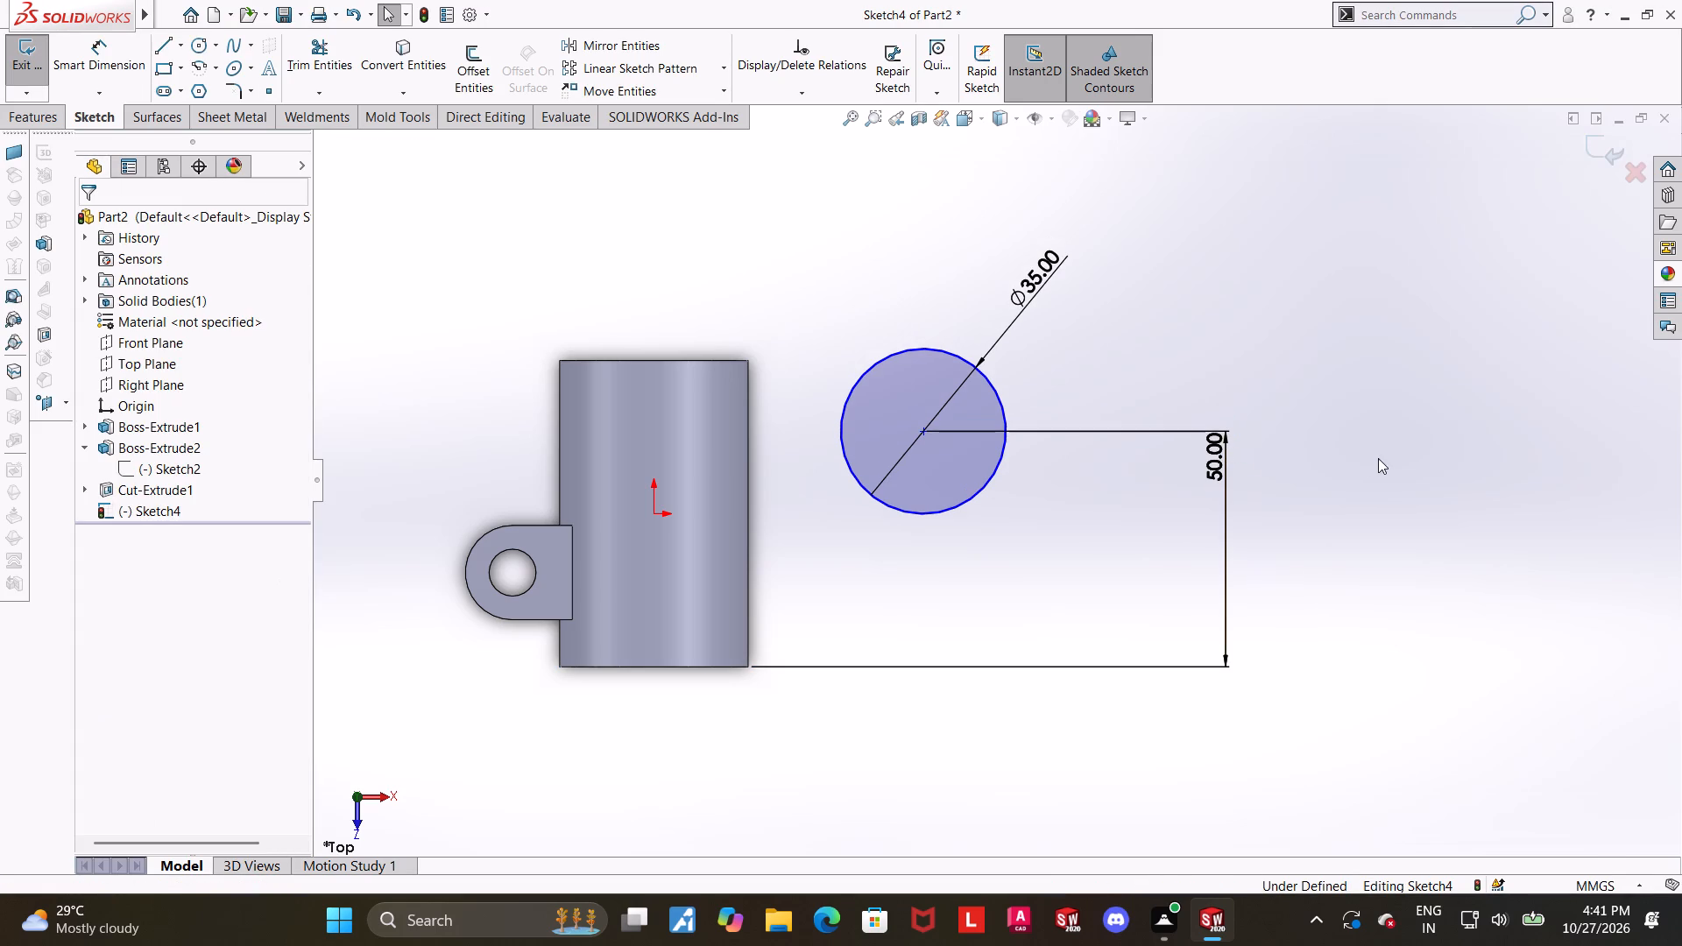
# Dimension the circle's centre 50 mm horizontally from the origin.
pyautogui.click(1378, 458)
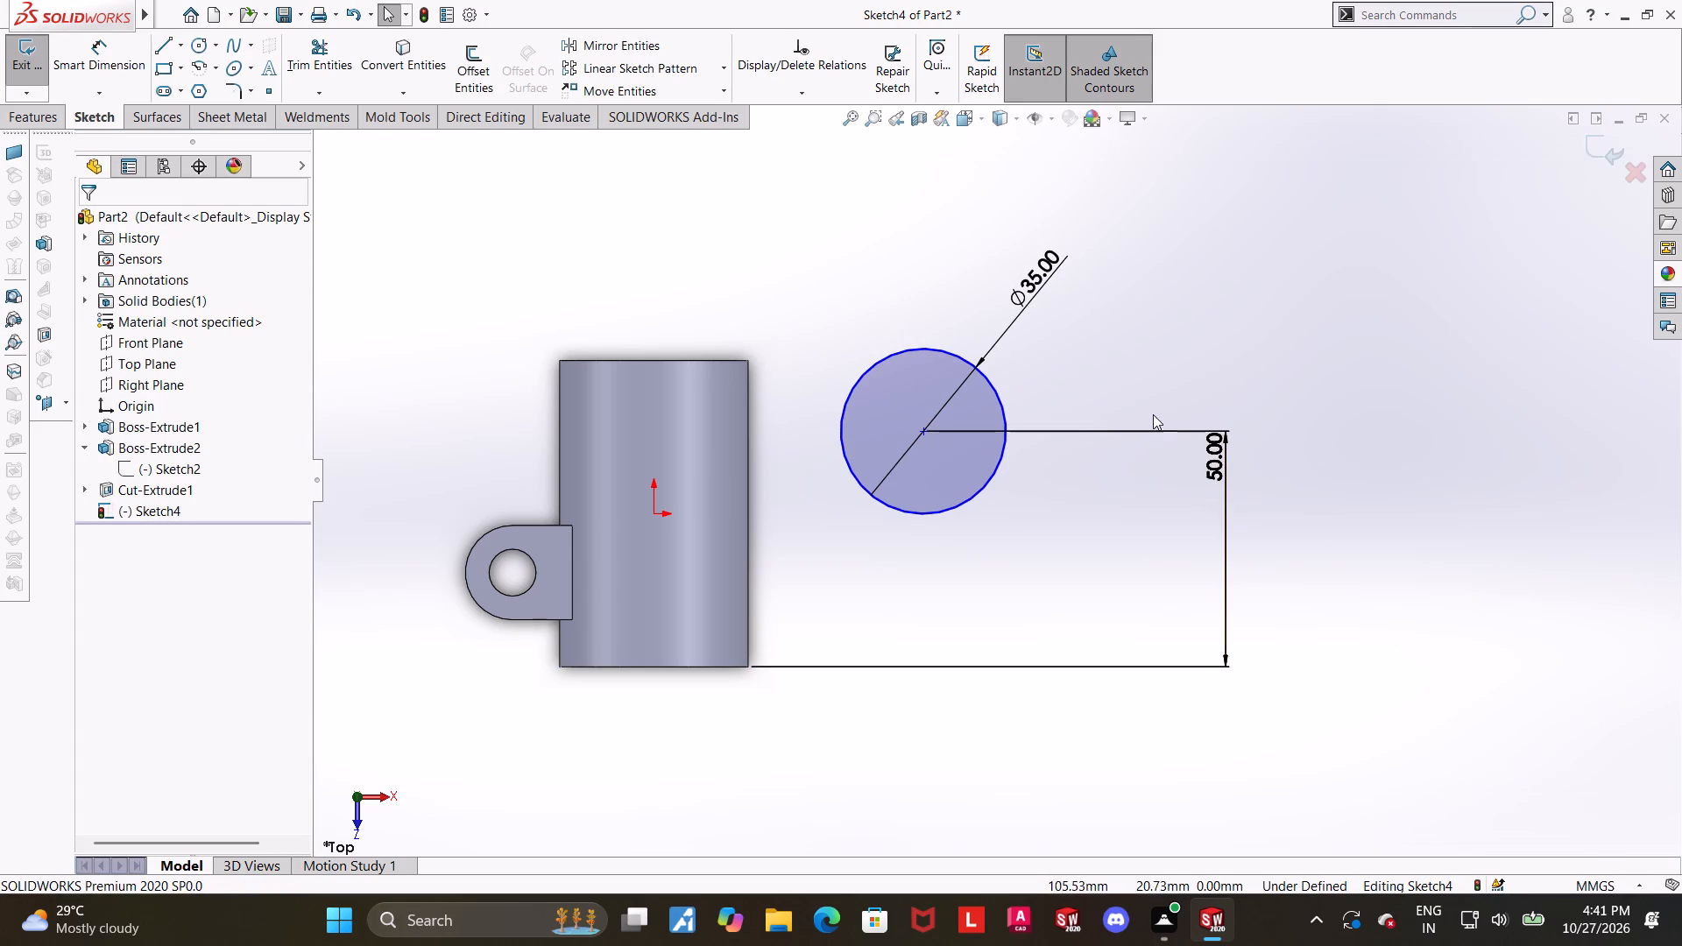
pyautogui.scroll(1, 1072, 419)
pyautogui.click(113, 58)
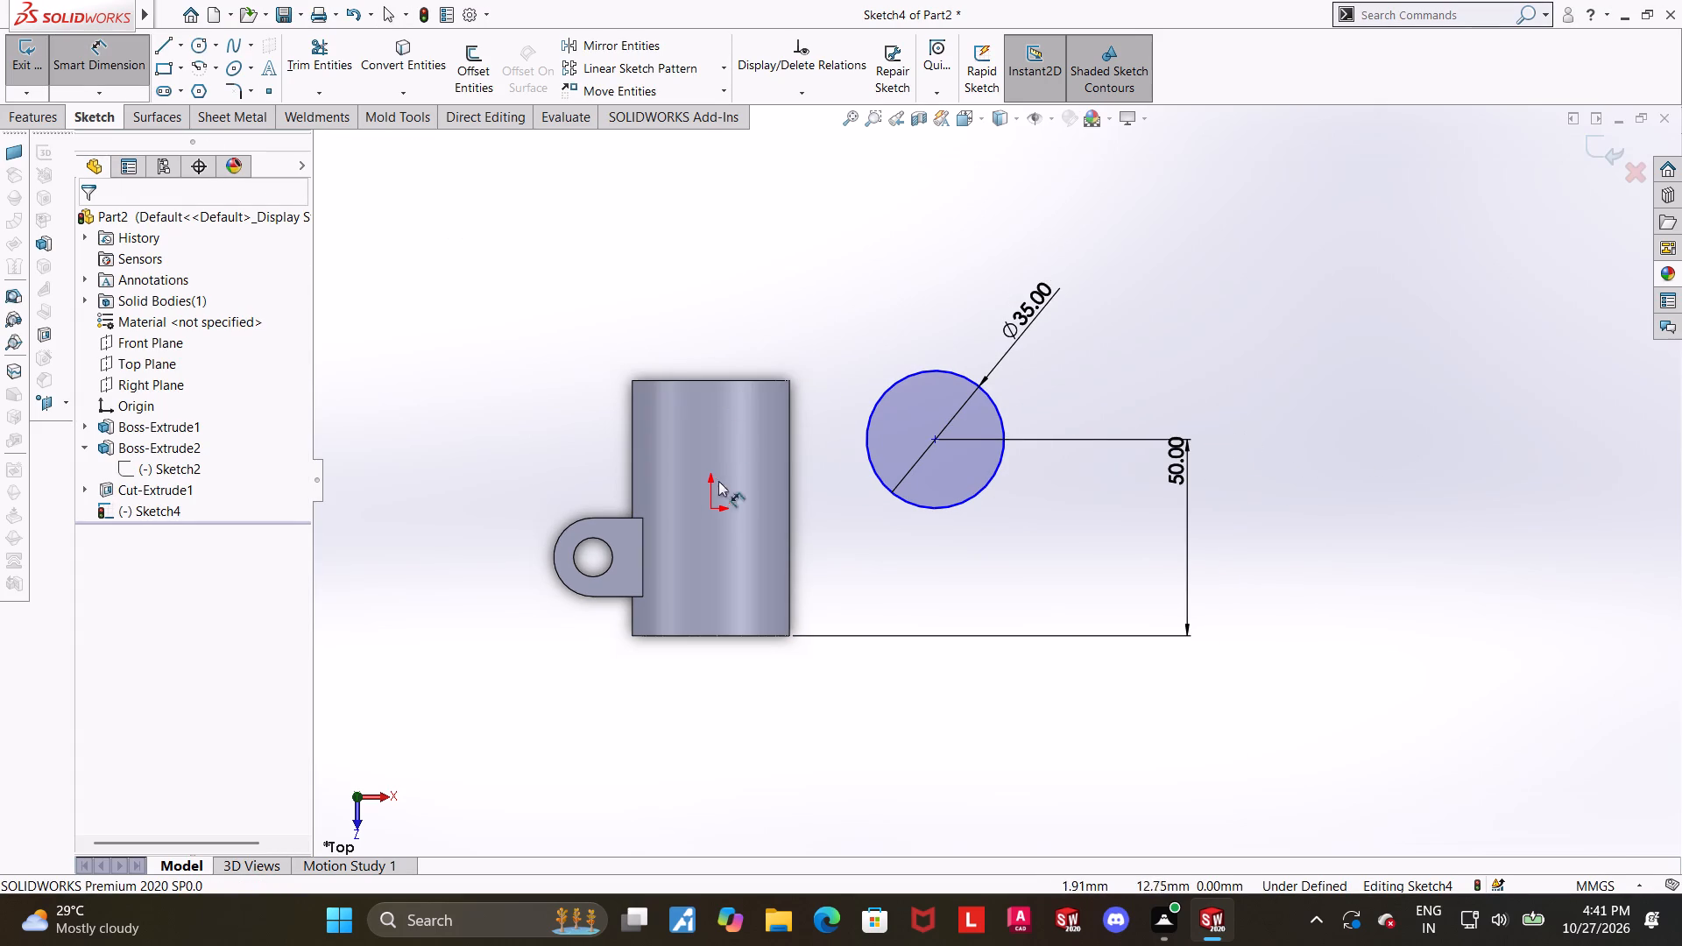
pyautogui.click(713, 509)
pyautogui.moveTo(934, 441); pyautogui.dragTo(936, 441)
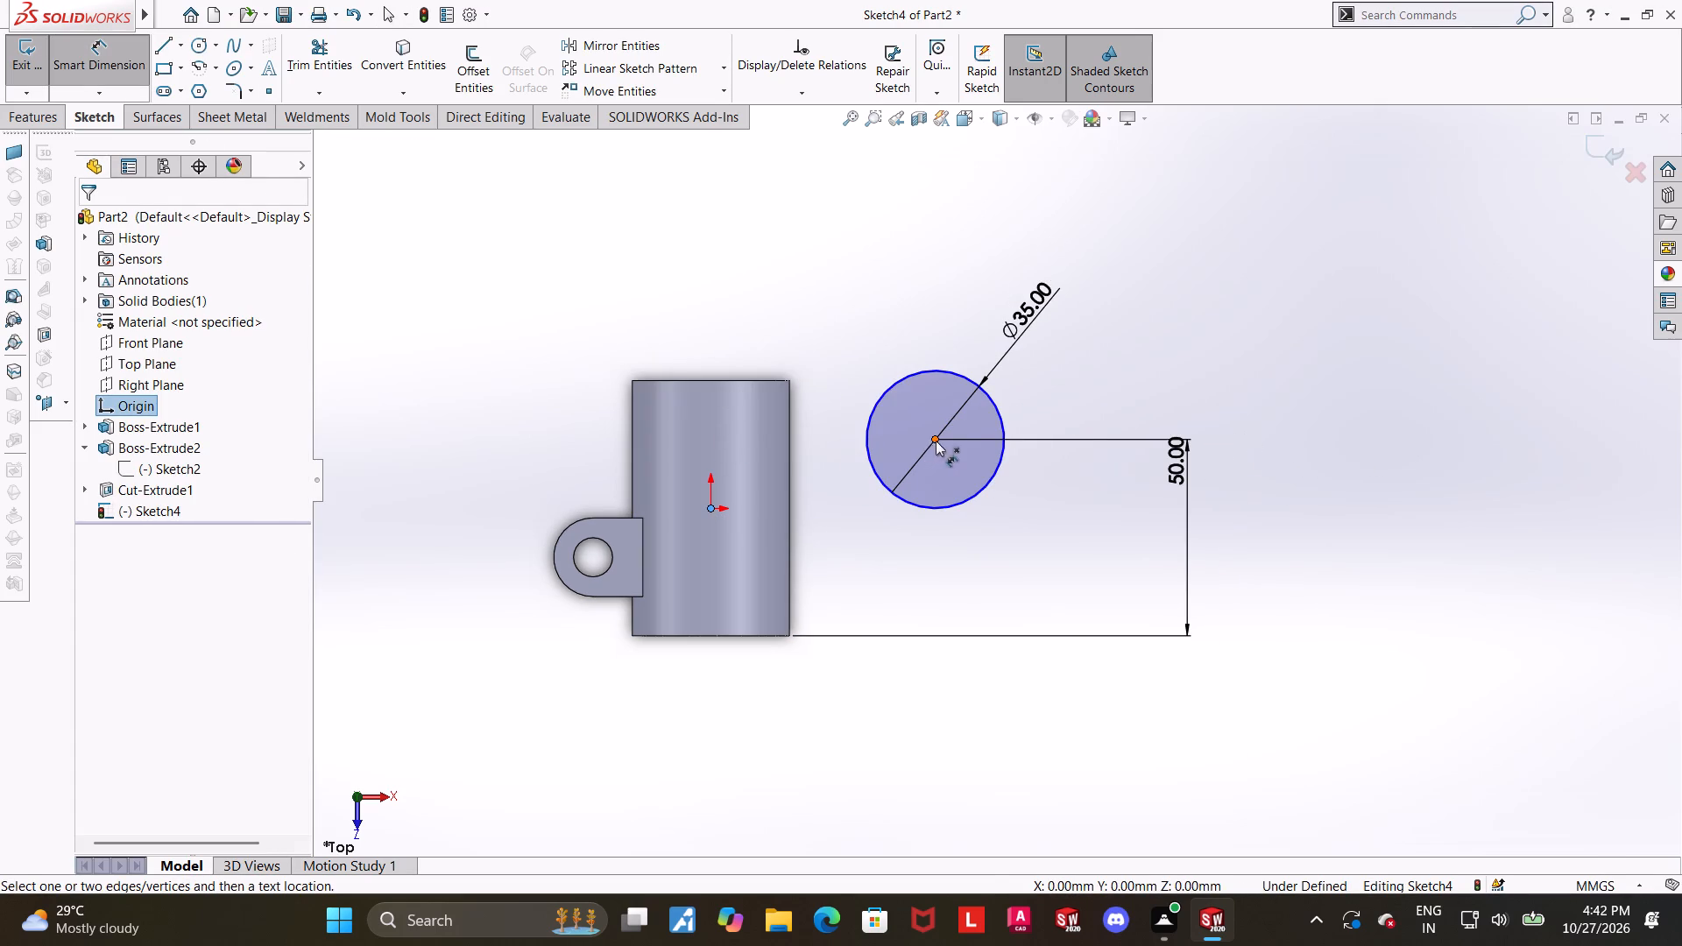
pyautogui.moveTo(936, 441); pyautogui.dragTo(934, 431)
pyautogui.click(860, 258)
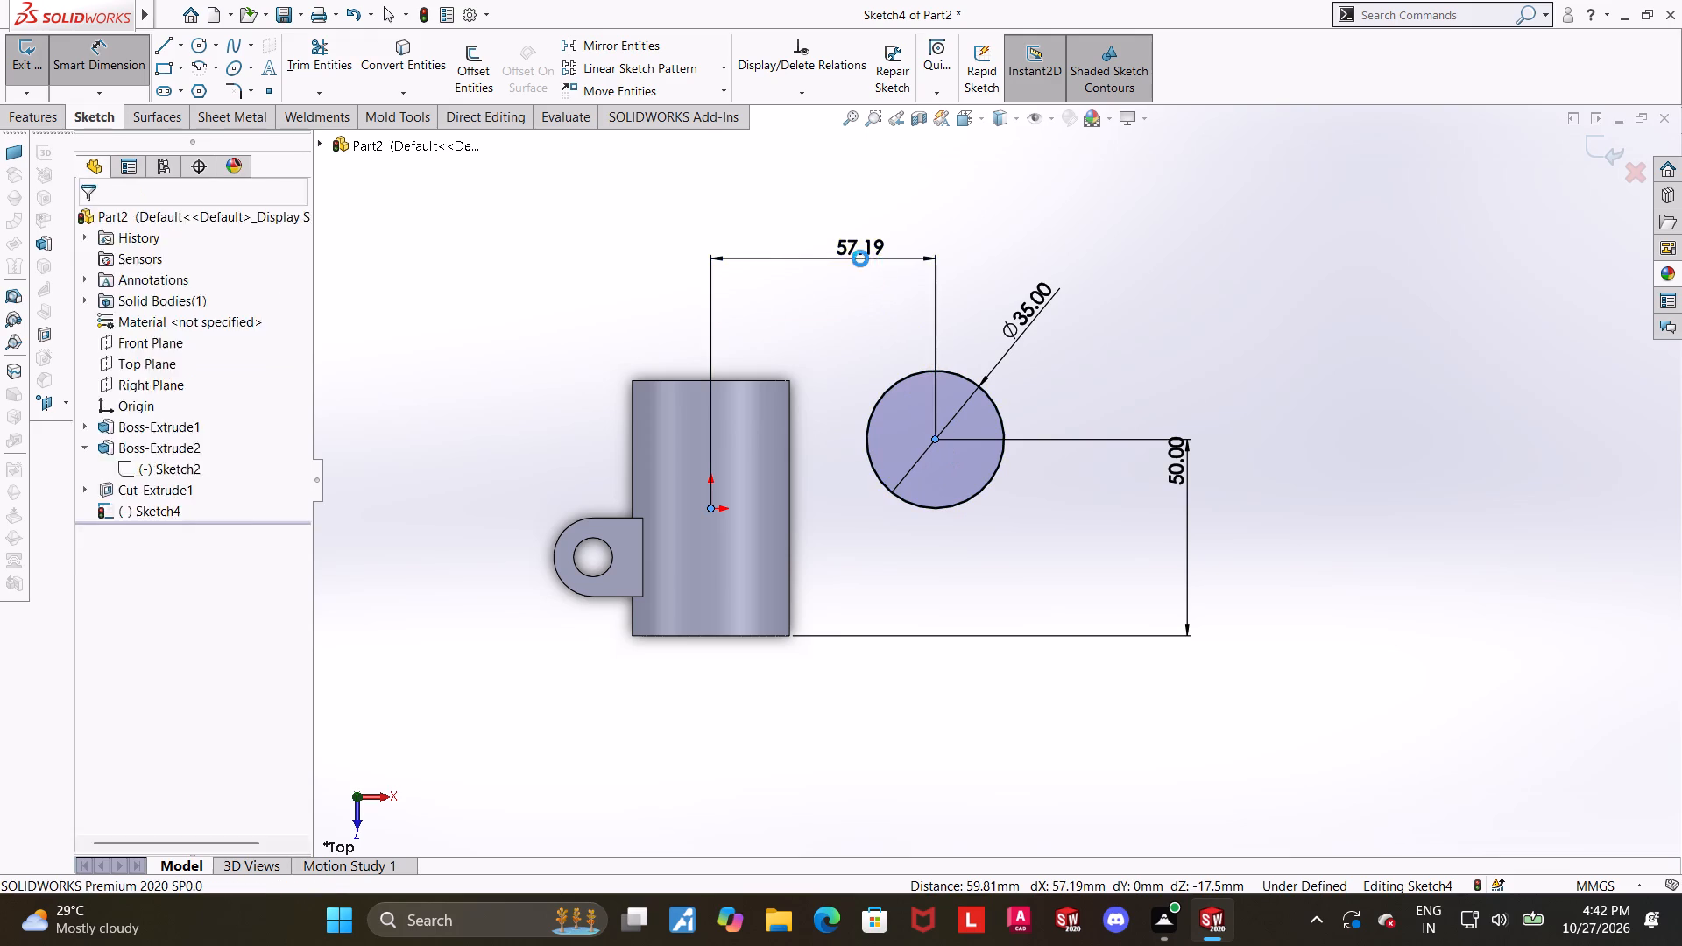
pyautogui.write('50')
pyautogui.press('Return')
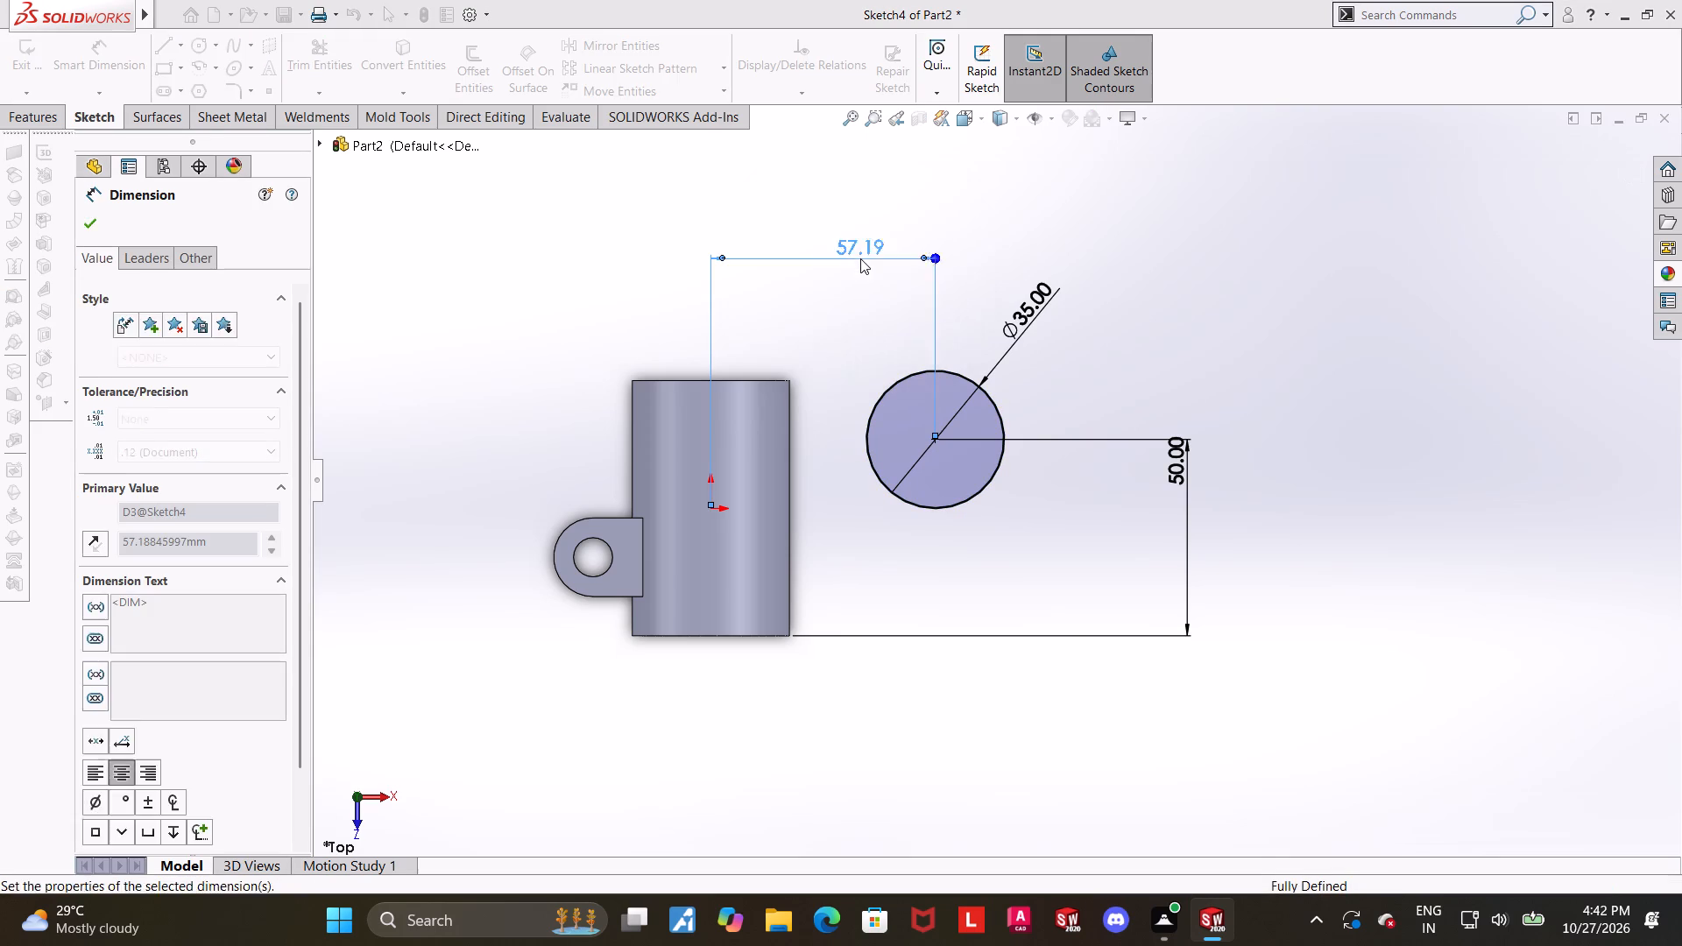
pyautogui.press('Escape')
# Close the sketch and extrude the 35 mm circle as a blind 70 mm boss upward from the sketch plane.
pyautogui.scroll(1, 1141, 446)
pyautogui.scroll(-2, 1164, 513)
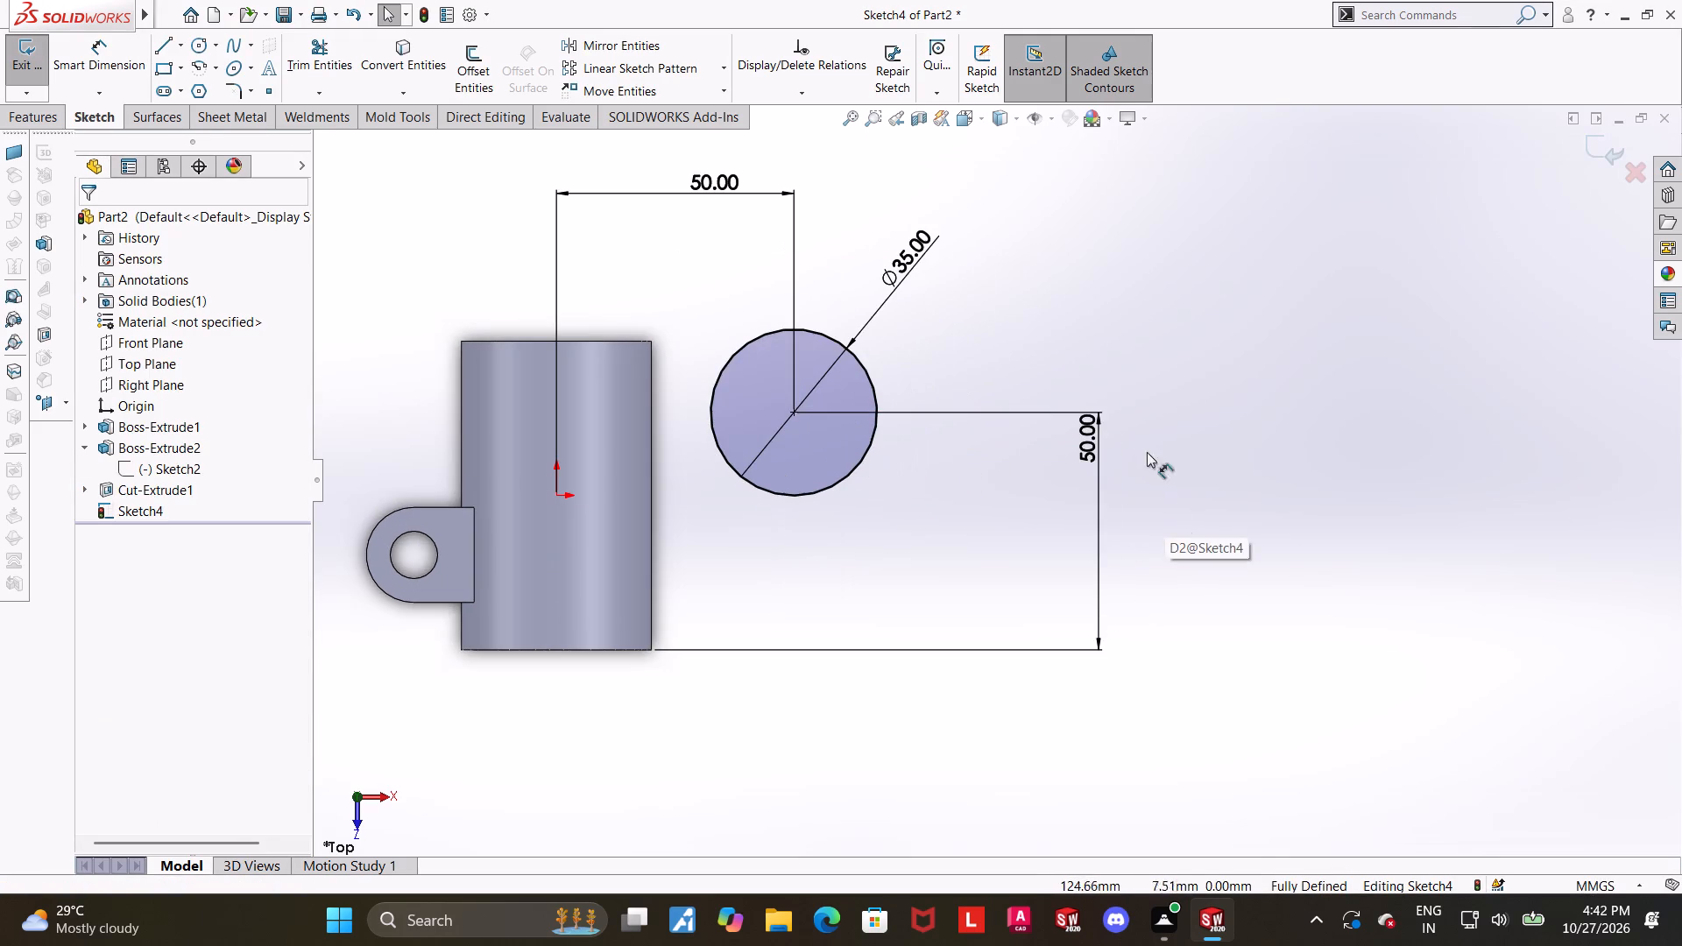
pyautogui.moveTo(1163, 535); pyautogui.dragTo(1216, 250, button='middle')
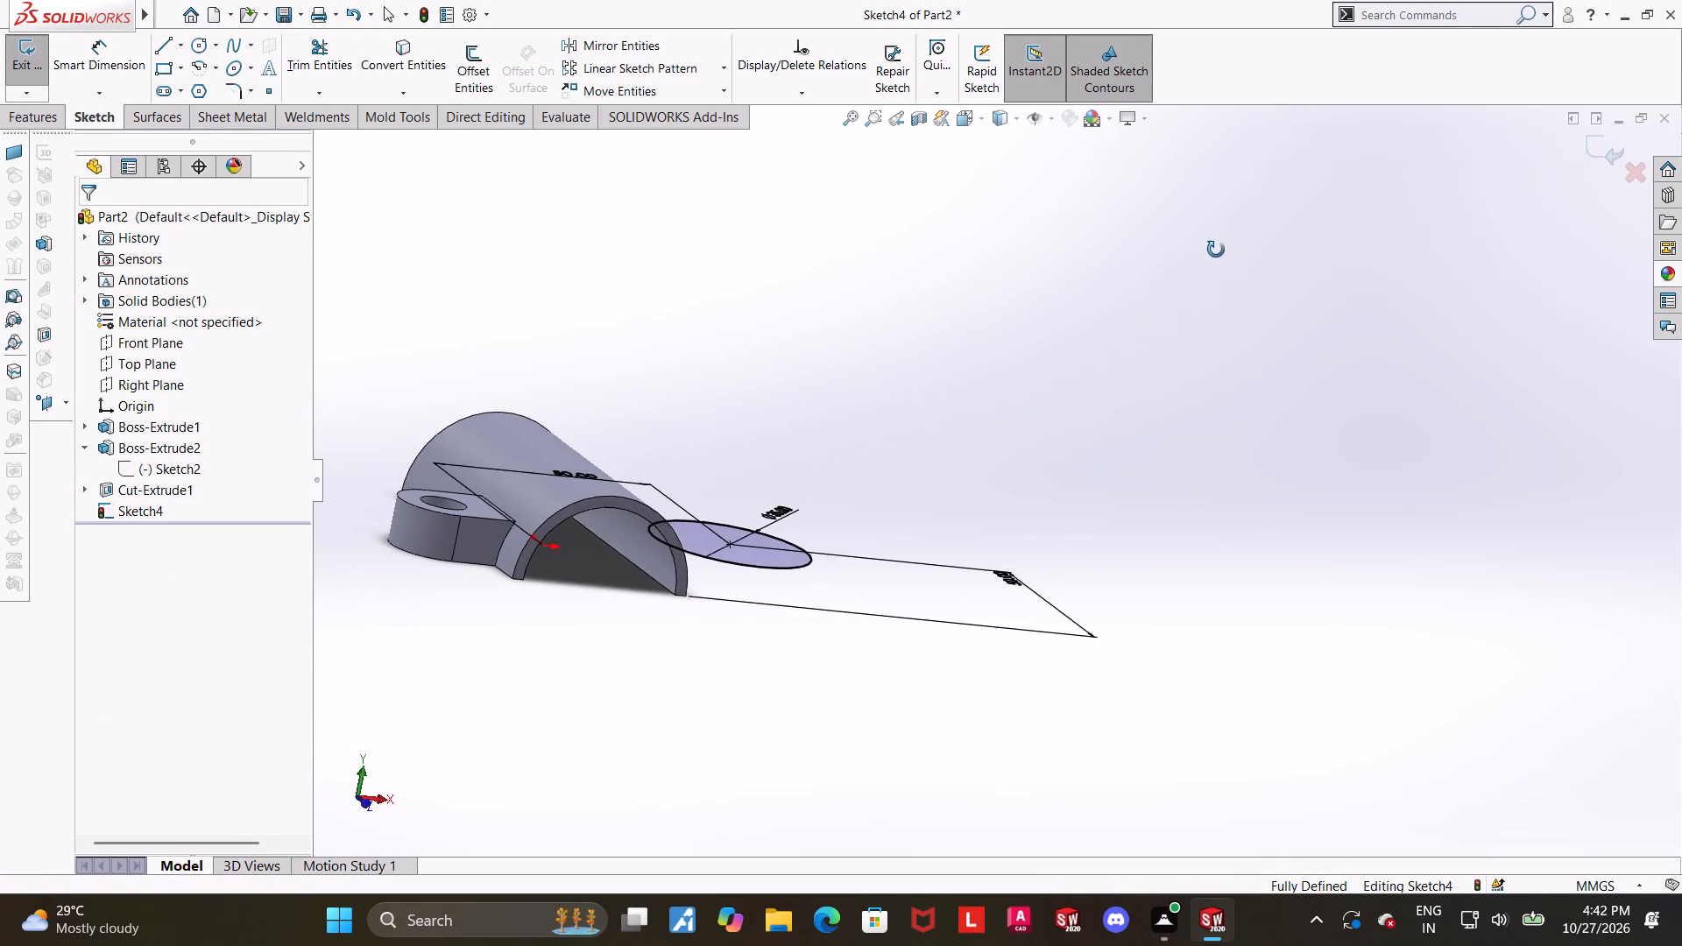
pyautogui.moveTo(1216, 250); pyautogui.dragTo(1206, 251, button='middle')
pyautogui.moveTo(1070, 210); pyautogui.dragTo(999, 341, button='middle')
pyautogui.click(1607, 149)
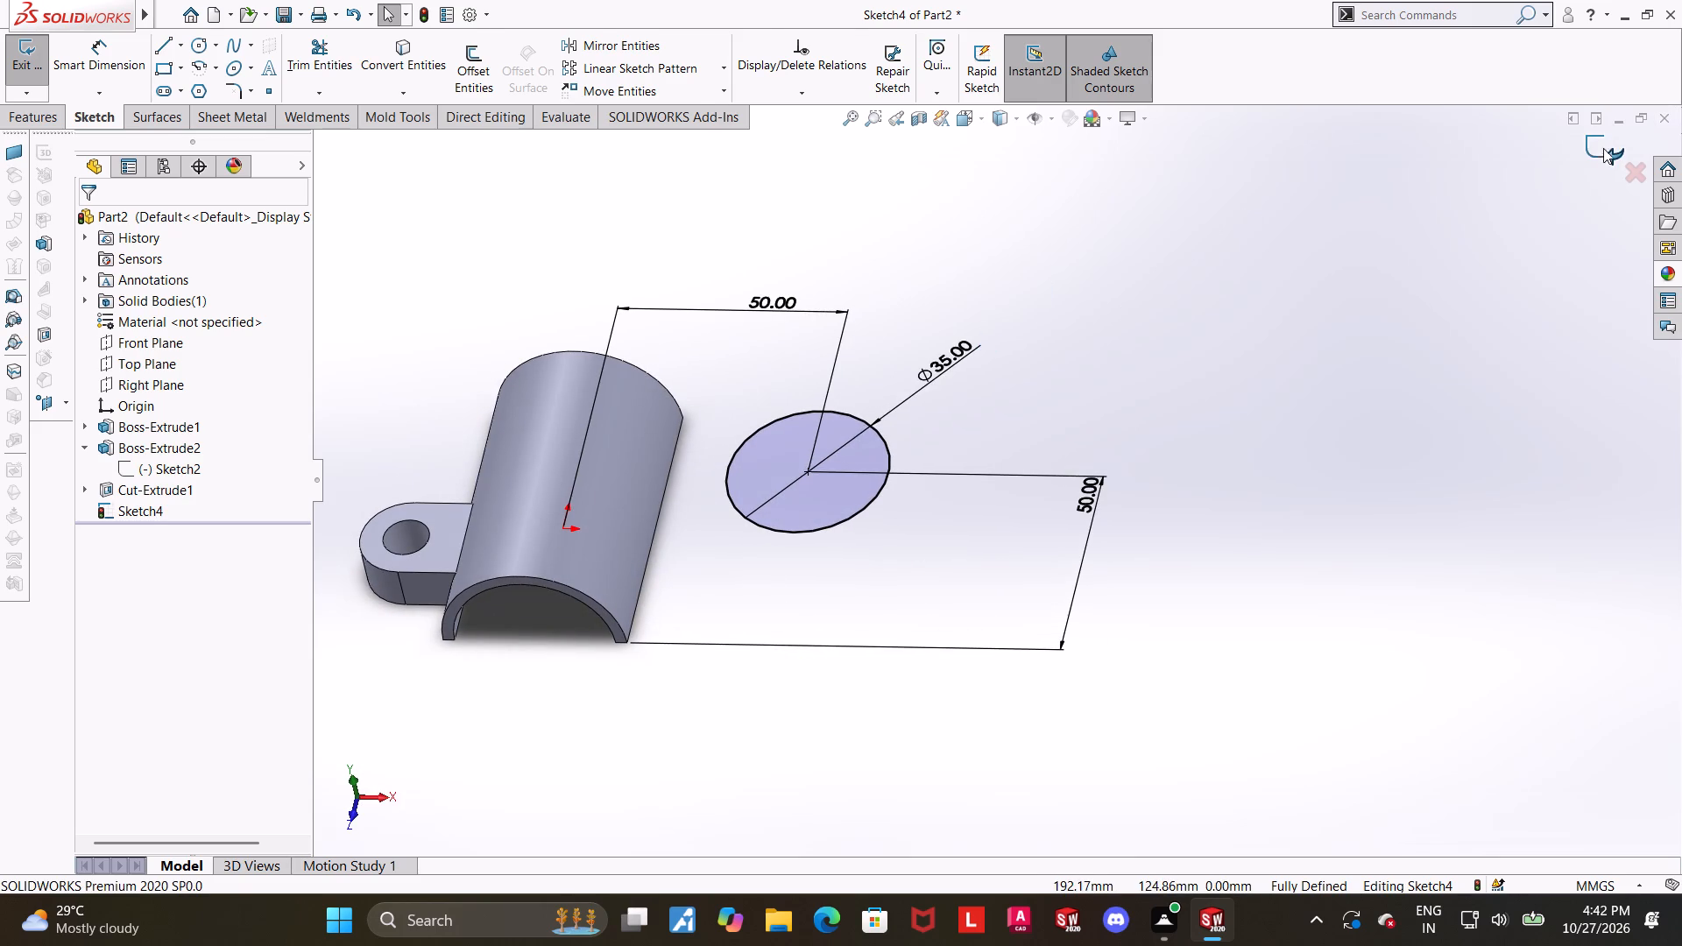
pyautogui.click(46, 53)
pyautogui.moveTo(726, 427); pyautogui.dragTo(744, 300, button='middle')
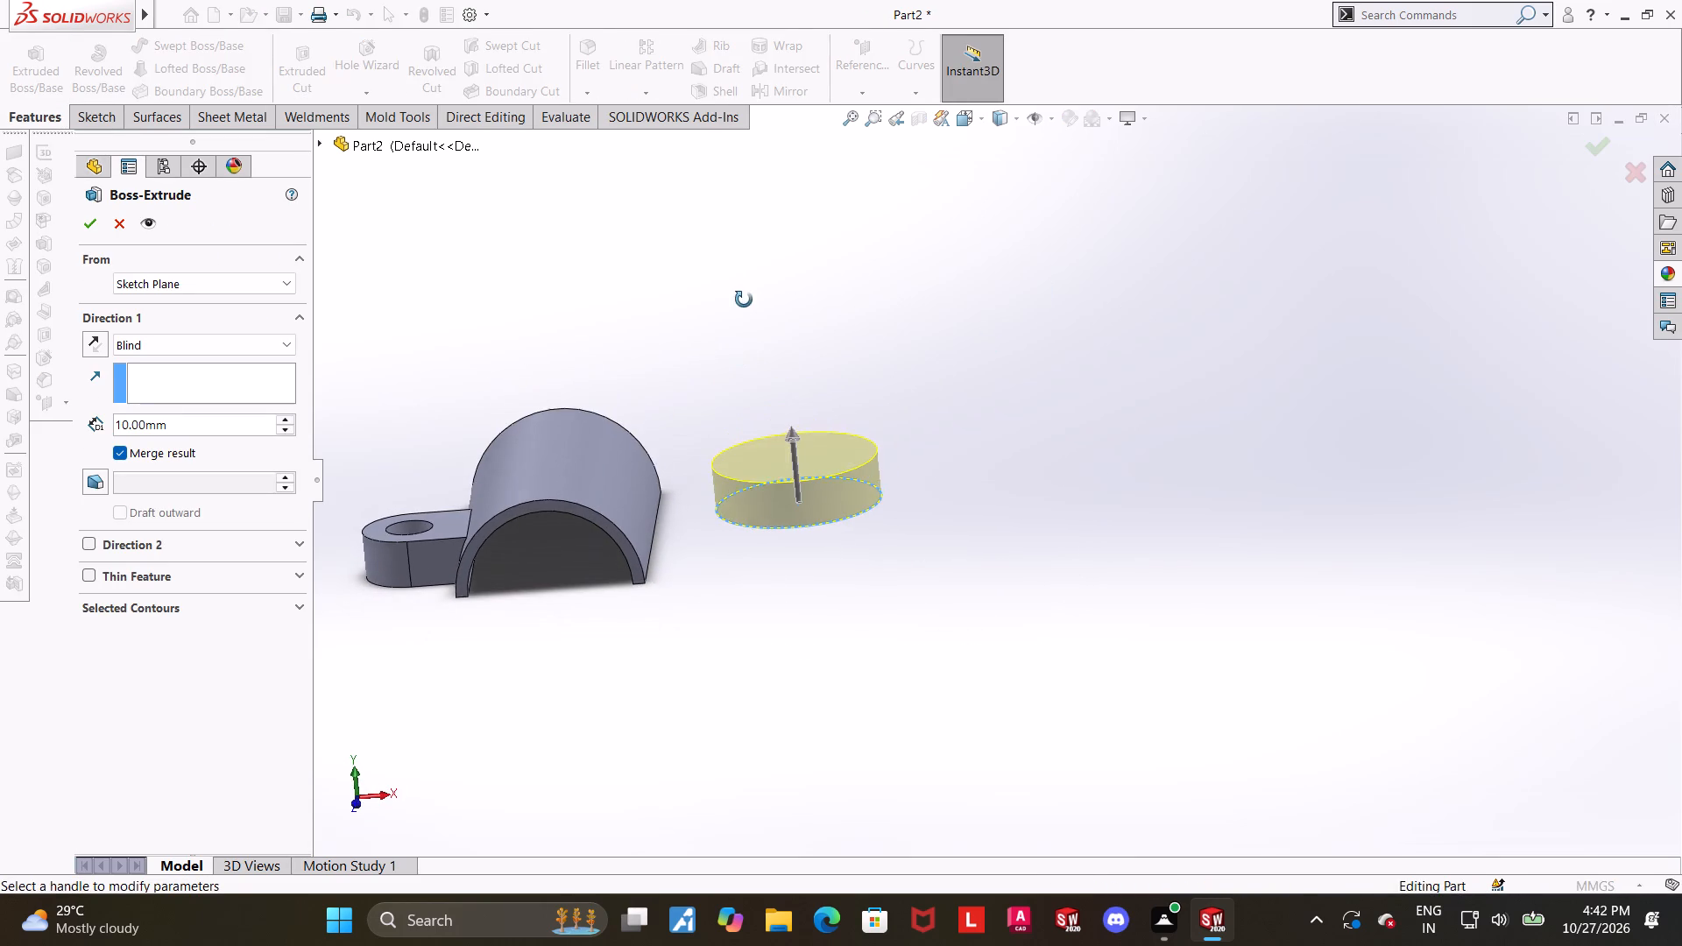
pyautogui.moveTo(744, 300); pyautogui.dragTo(753, 337, button='middle')
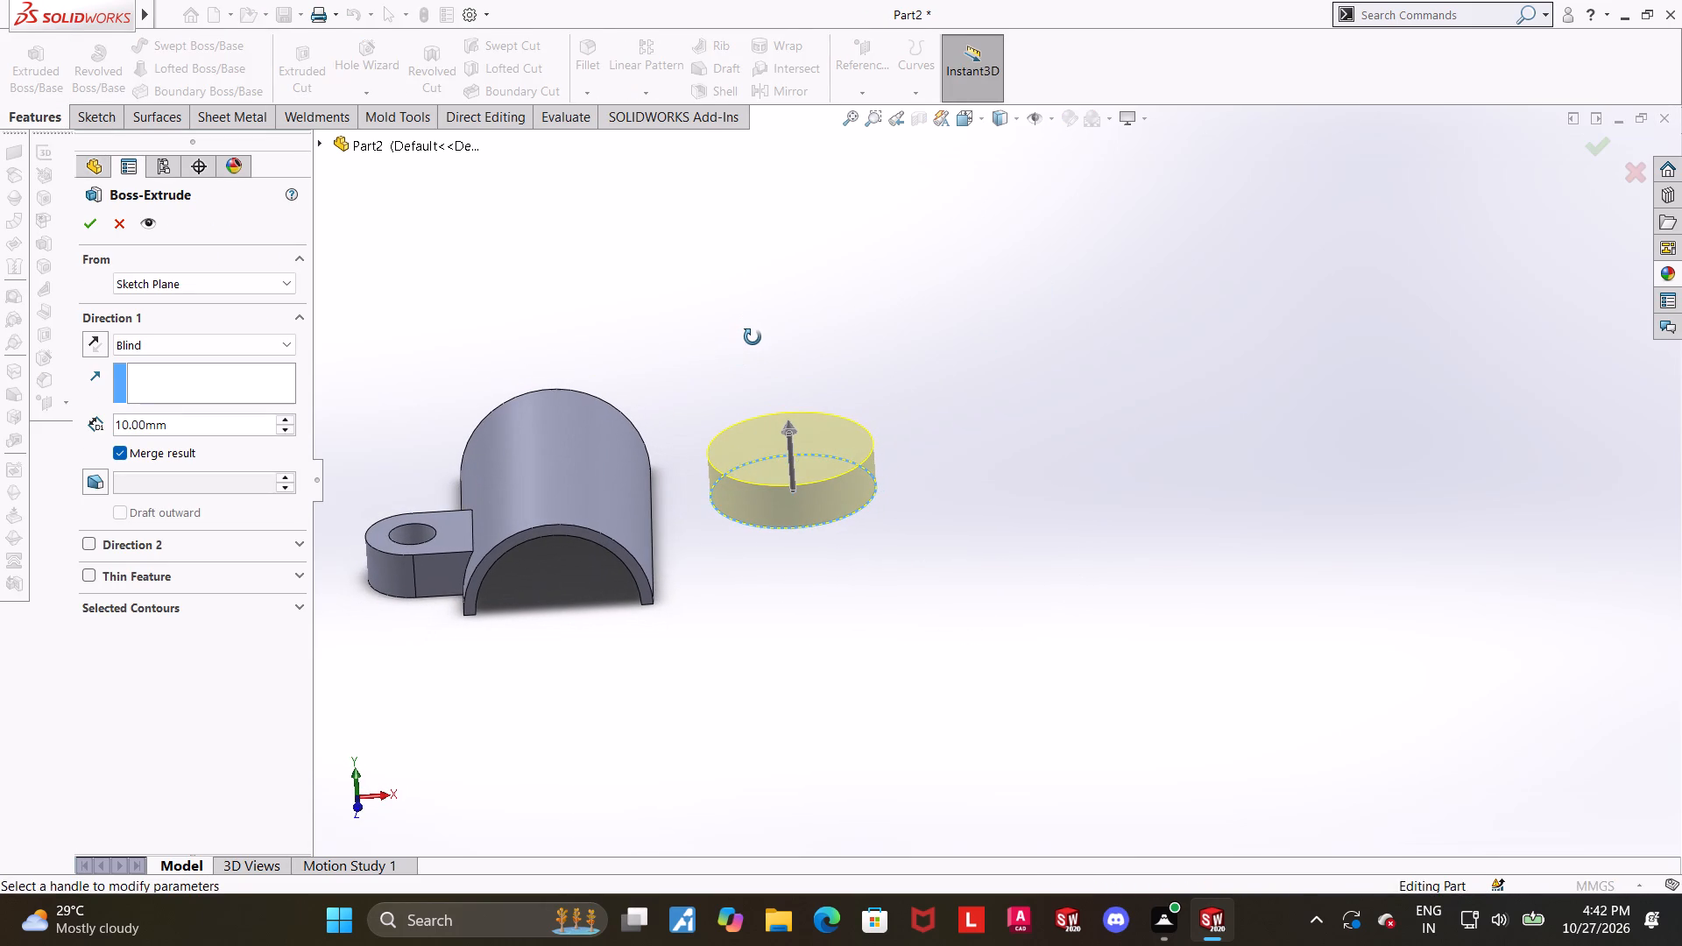
pyautogui.moveTo(753, 337); pyautogui.dragTo(757, 339, button='middle')
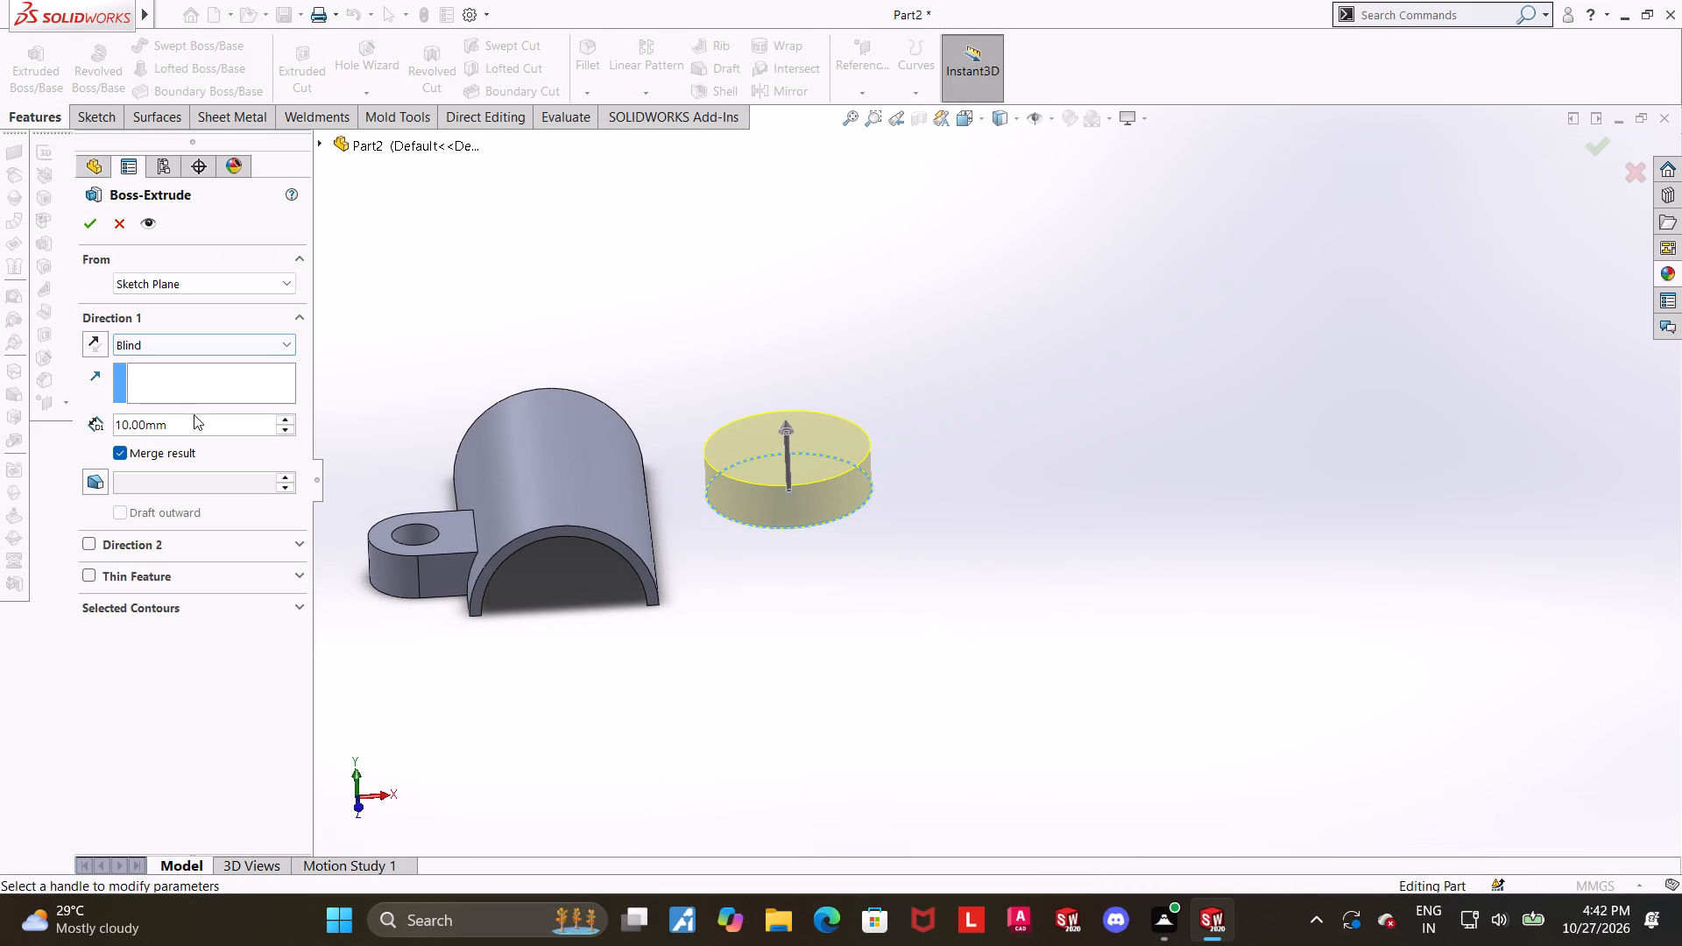
pyautogui.click(194, 414)
pyautogui.click(213, 421)
pyautogui.moveTo(216, 424); pyautogui.dragTo(23, 422)
pyautogui.write('70')
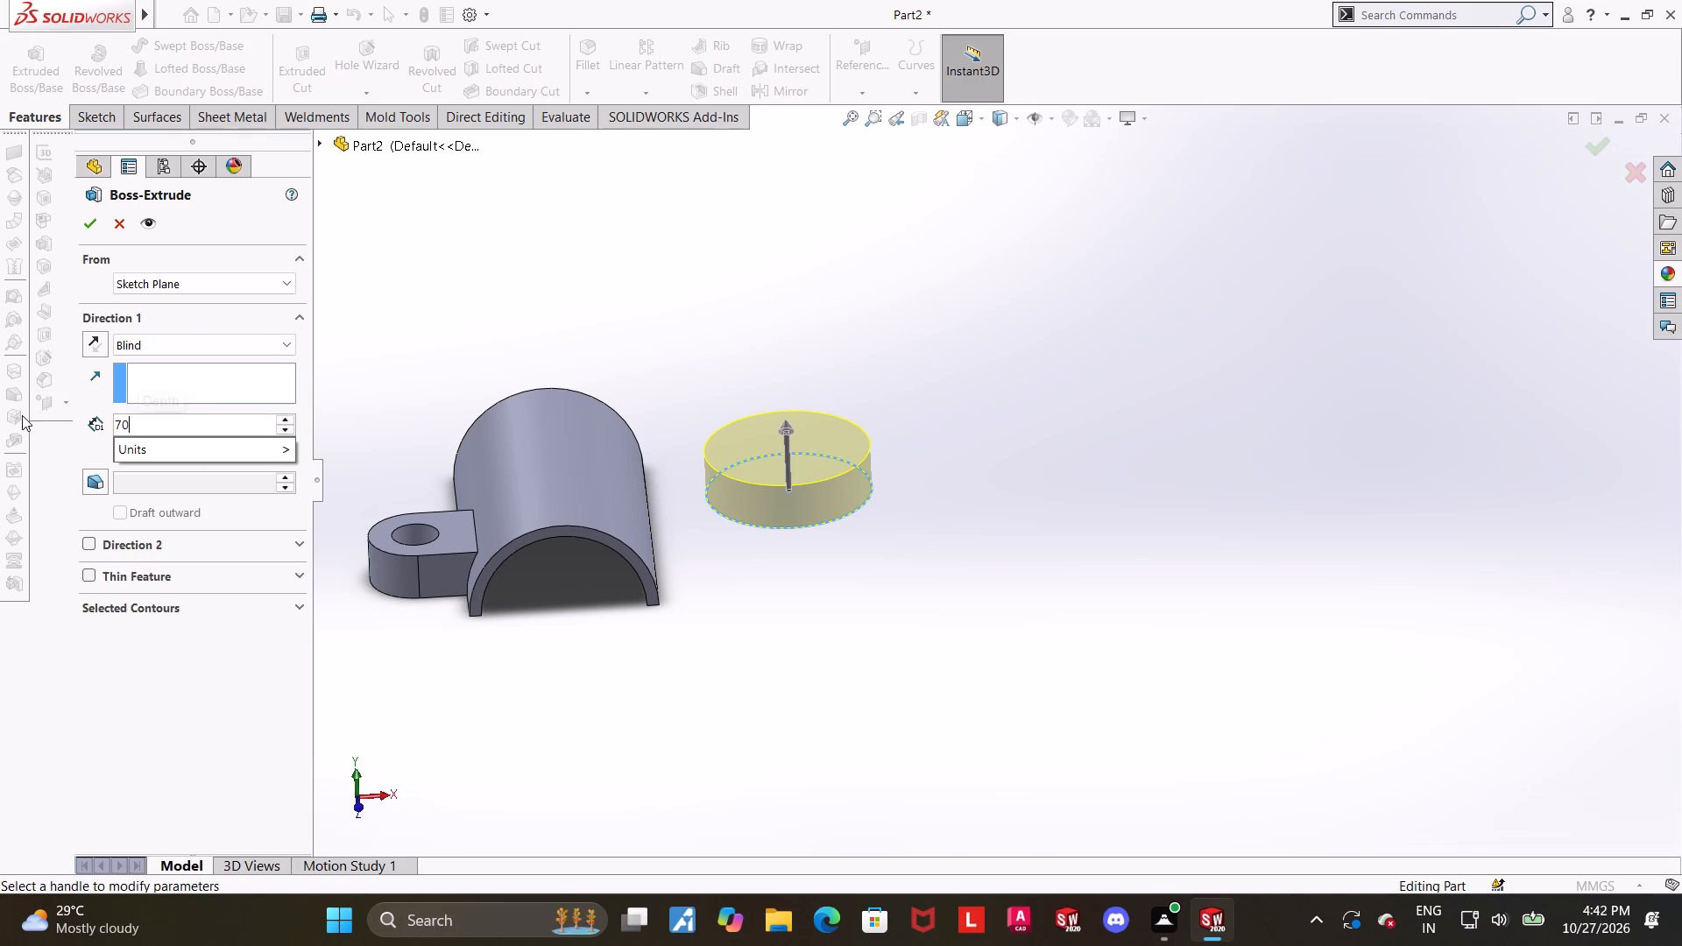
pyautogui.press('Return')
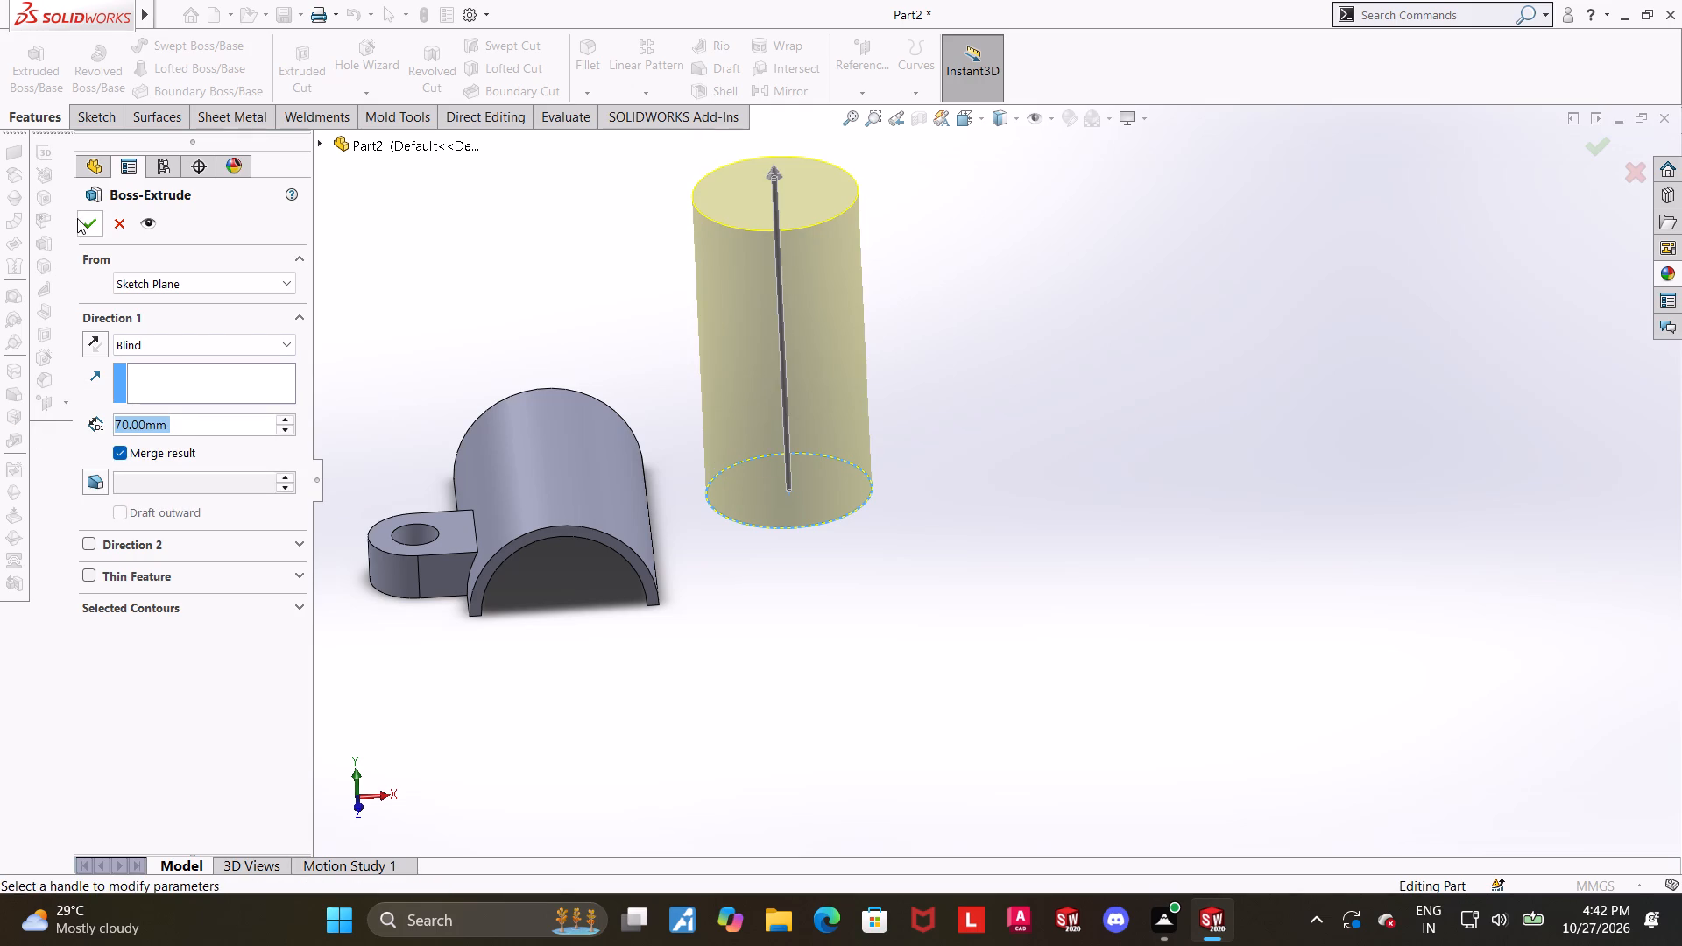
pyautogui.click(77, 218)
# Examine the shell and the separate upright cylinder from several angles.
pyautogui.click(564, 411)
pyautogui.moveTo(463, 349); pyautogui.dragTo(473, 372, button='middle')
pyautogui.click(582, 291)
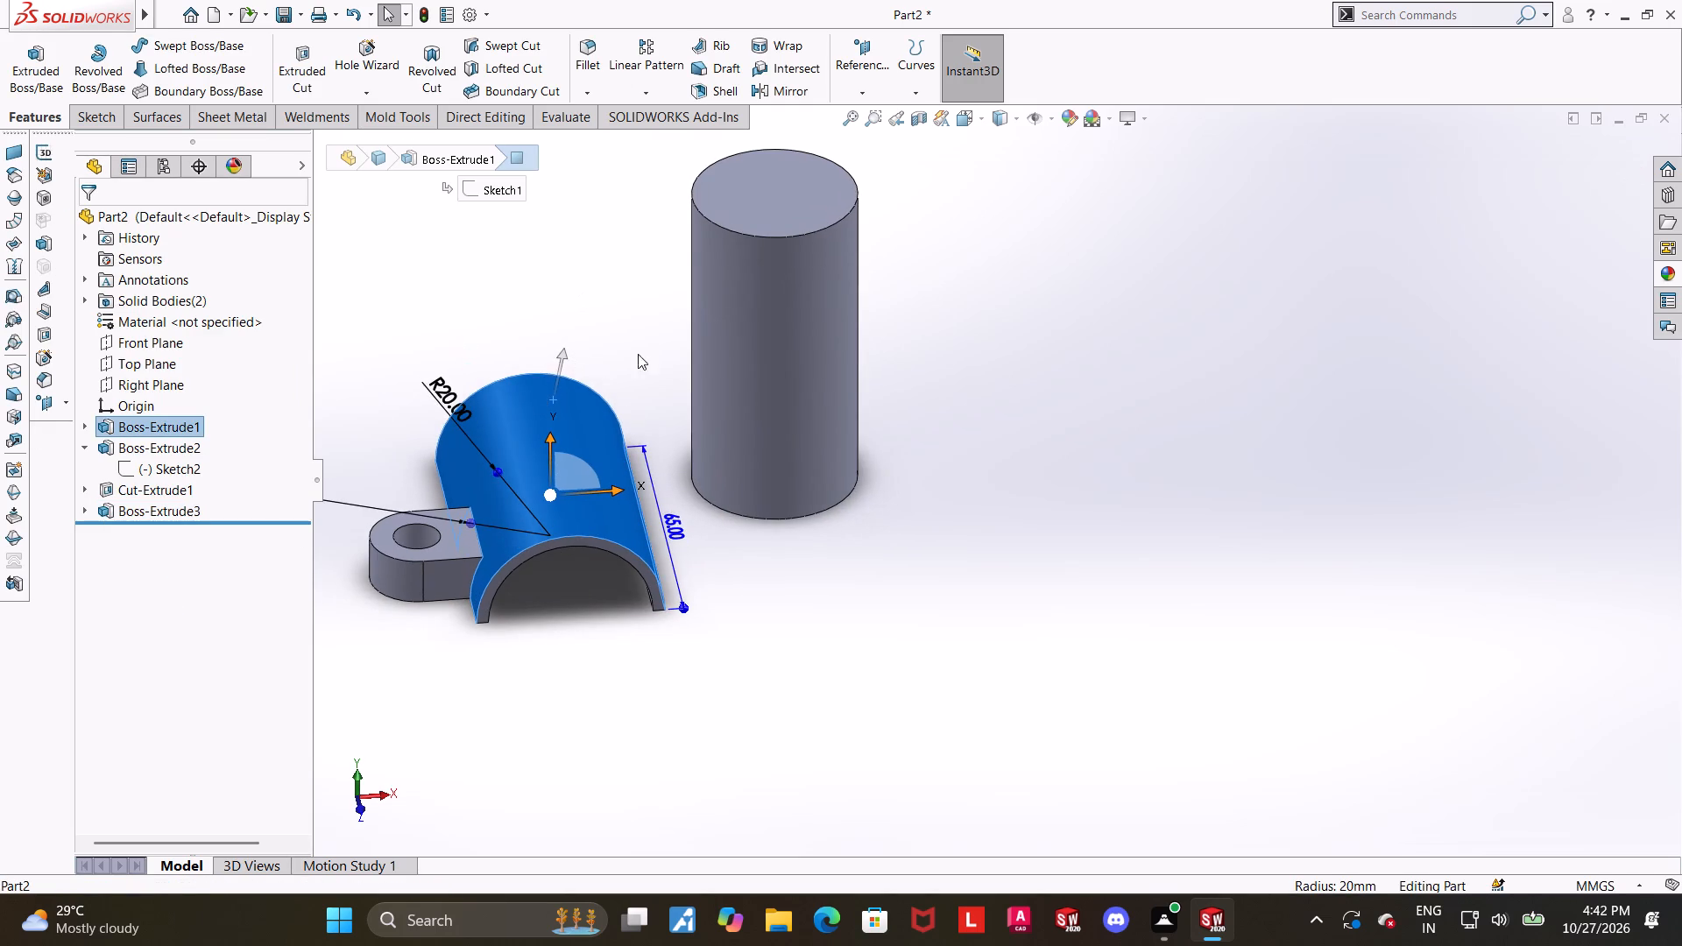
pyautogui.scroll(2, 796, 423)
pyautogui.scroll(-1, 858, 300)
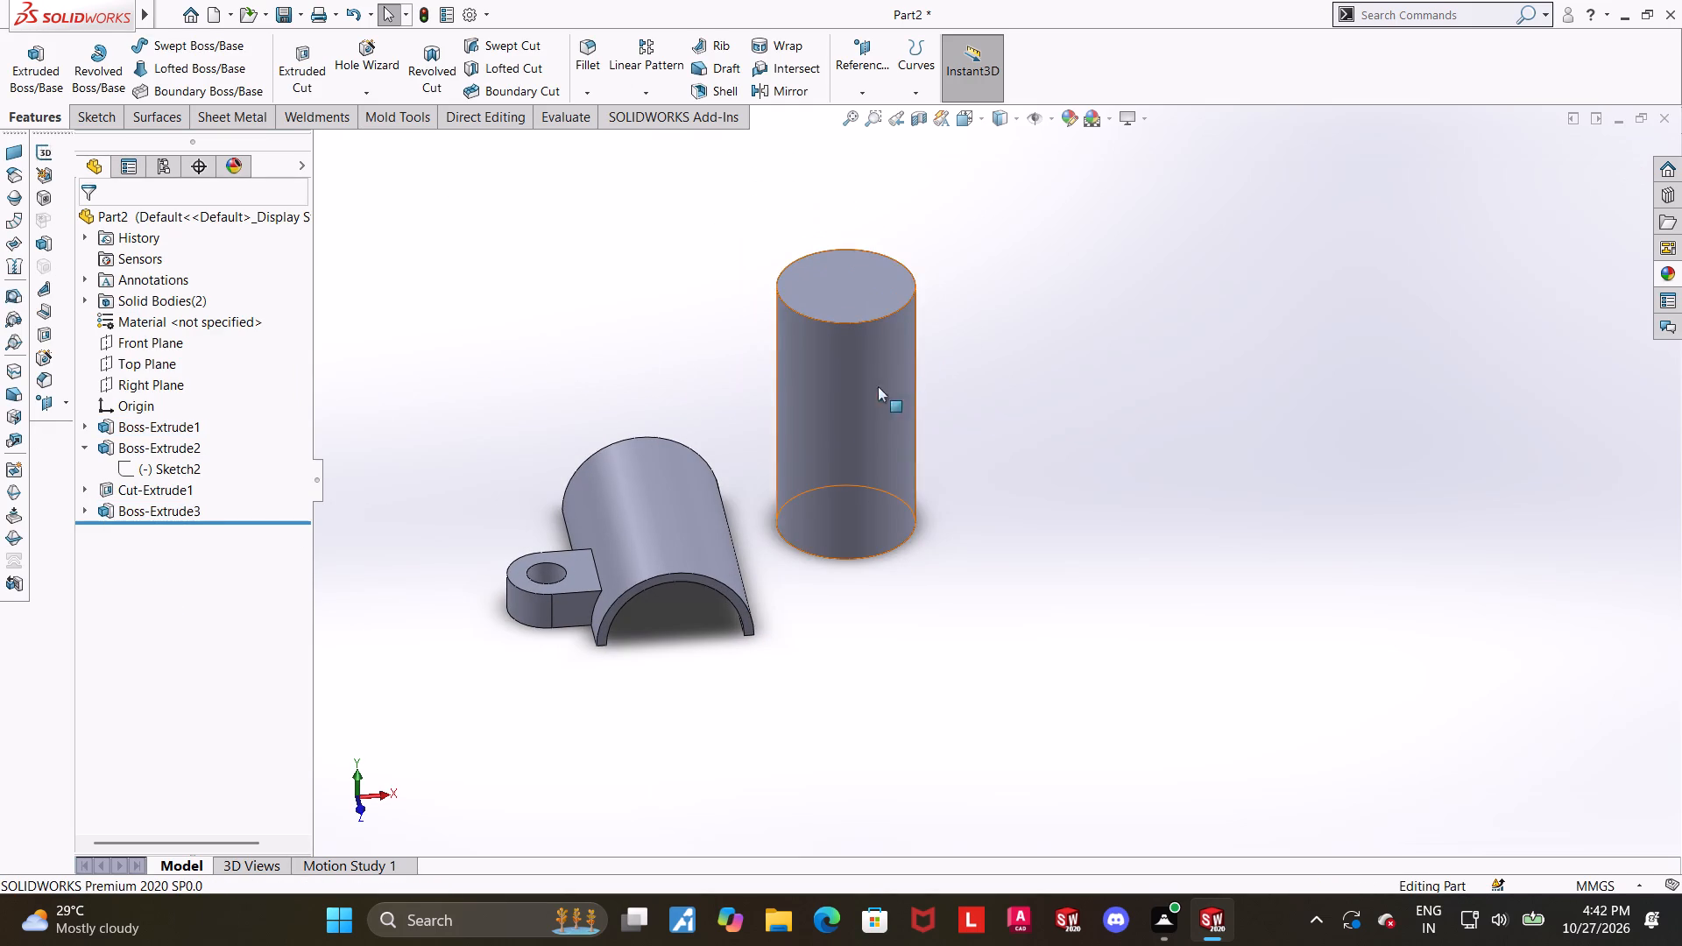
pyautogui.scroll(1, 802, 443)
pyautogui.moveTo(802, 443); pyautogui.dragTo(771, 492, button='middle')
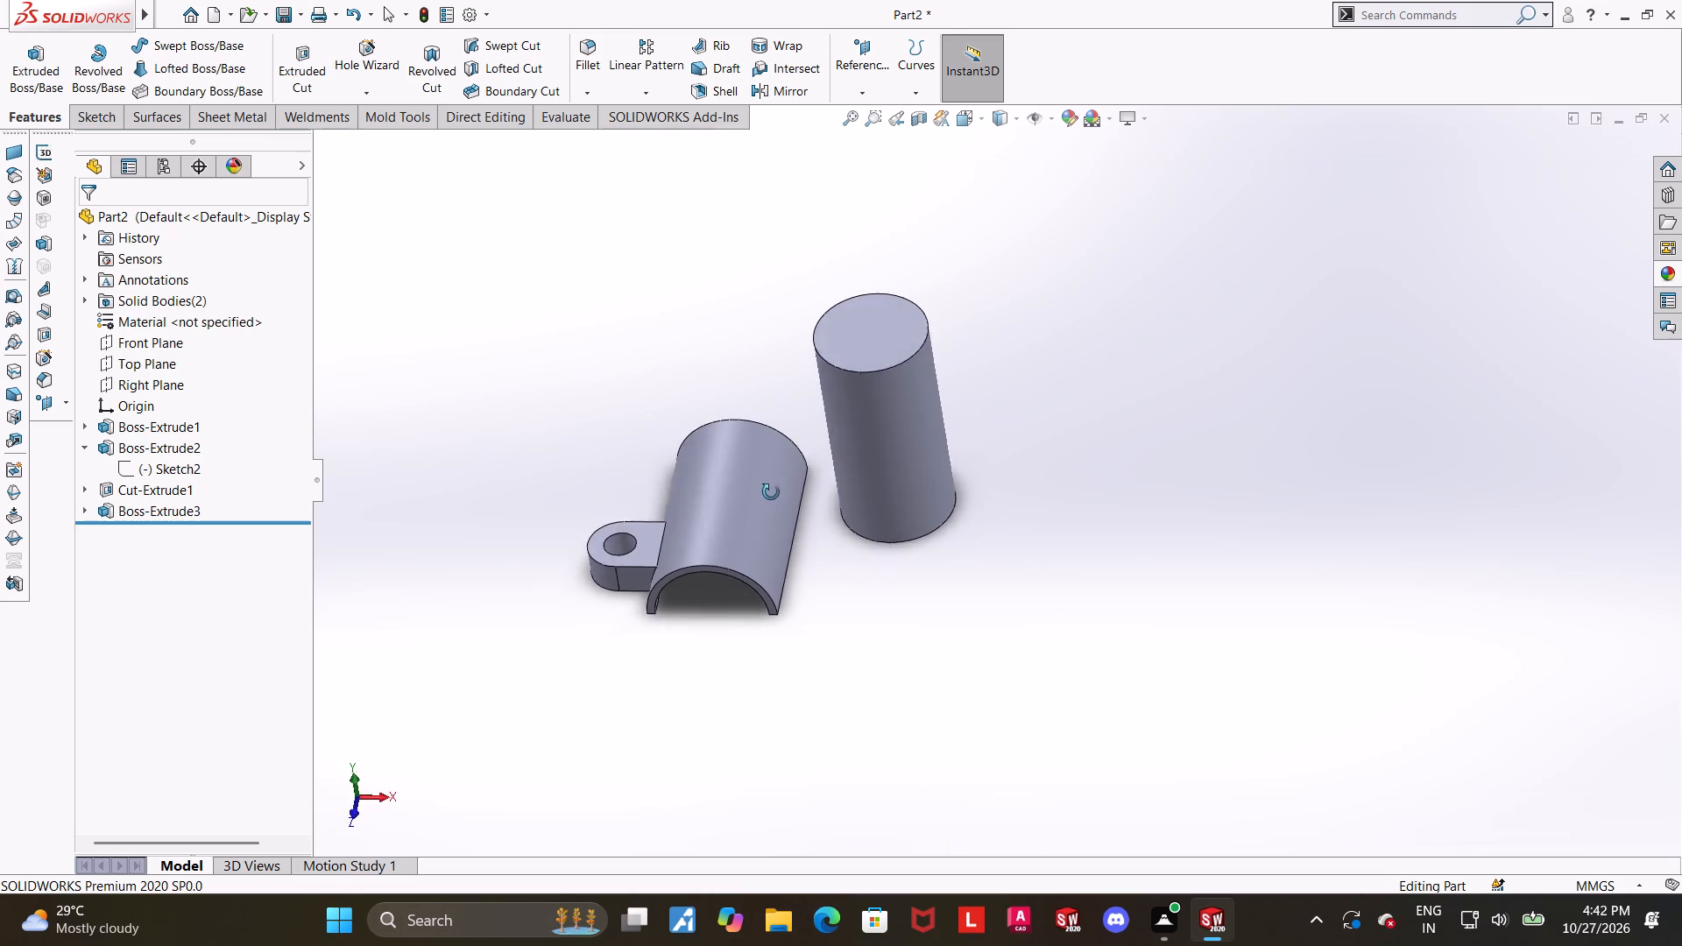
pyautogui.moveTo(771, 492); pyautogui.dragTo(775, 567, button='middle')
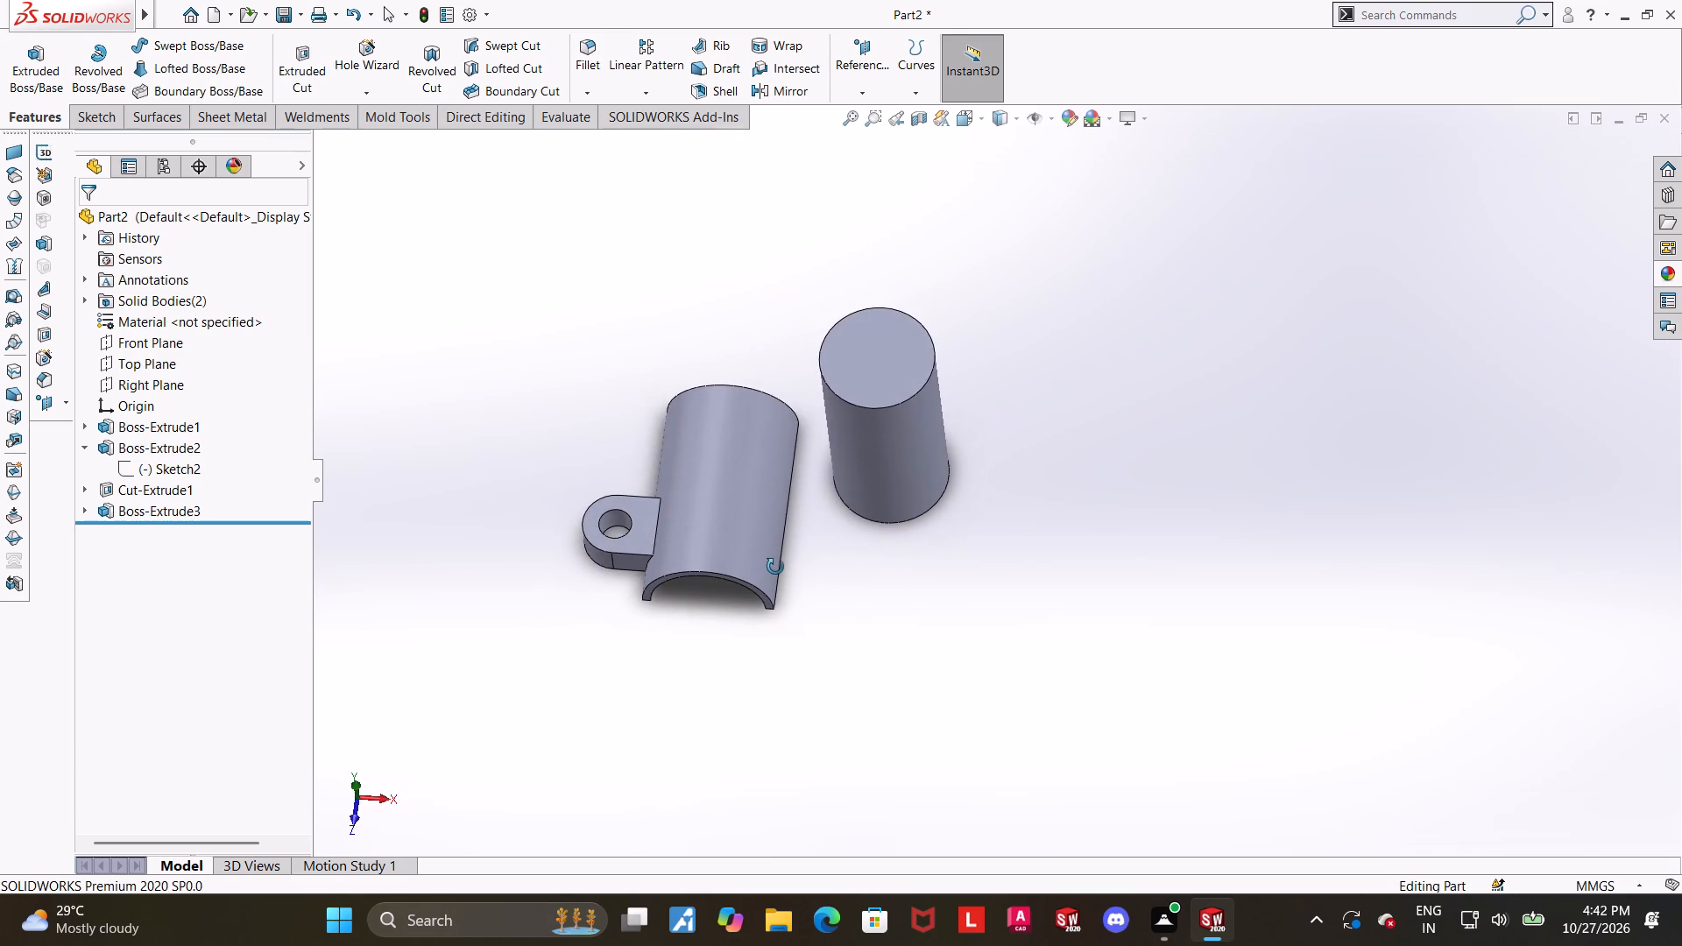
pyautogui.moveTo(775, 567); pyautogui.dragTo(755, 604, button='middle')
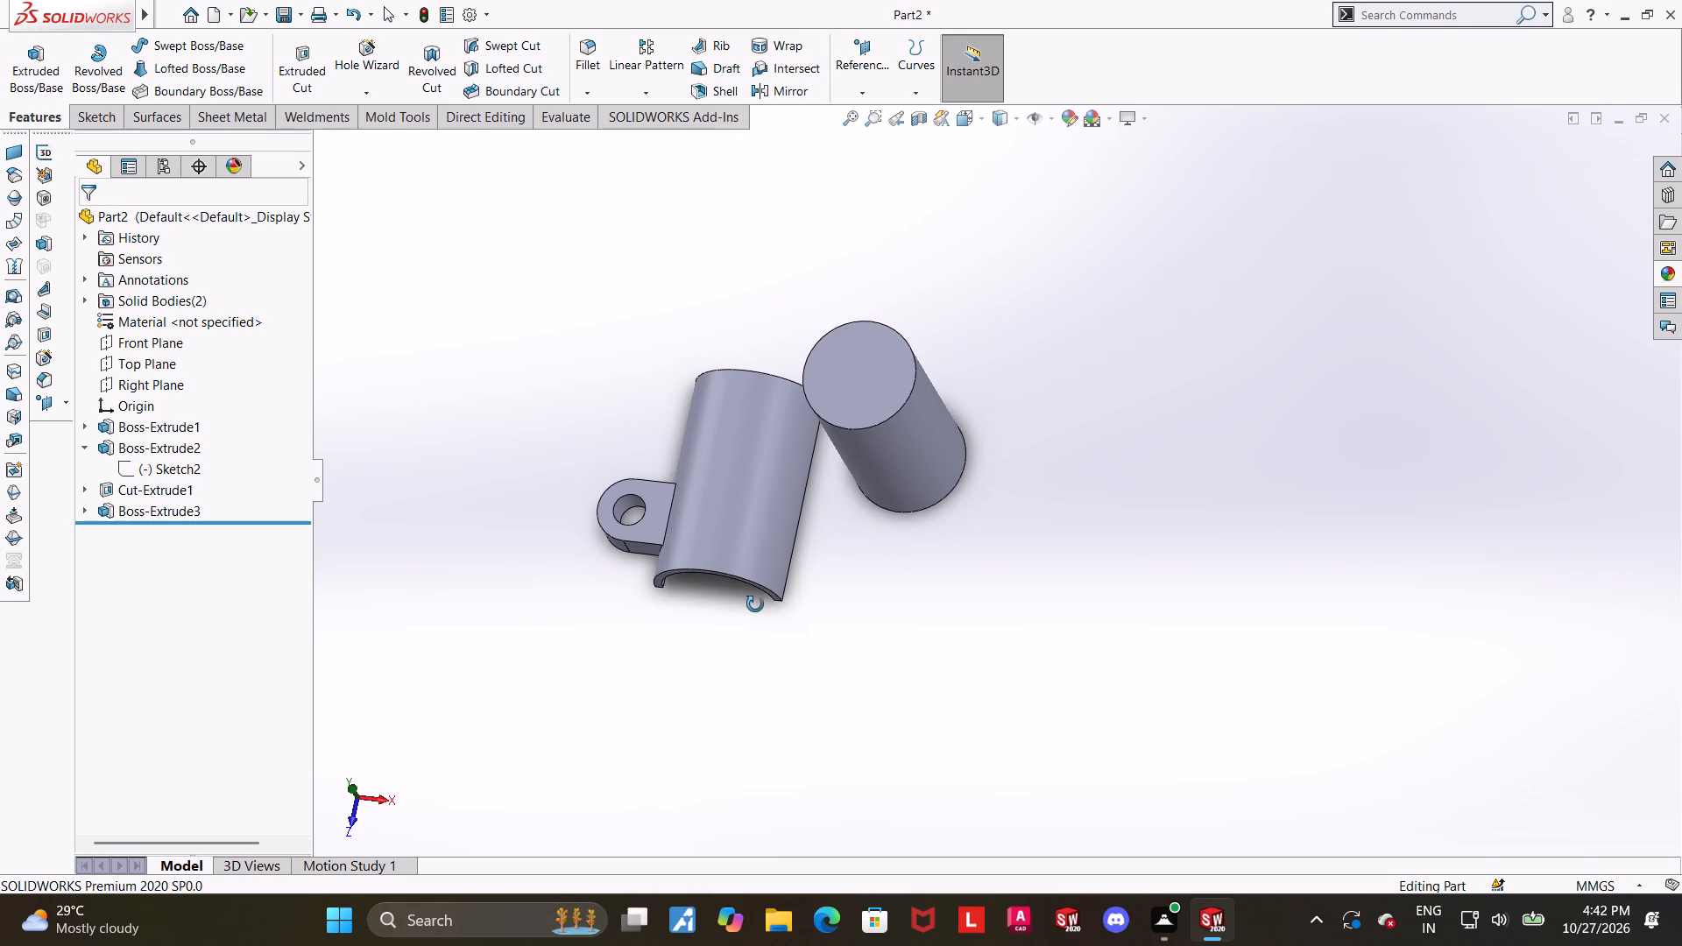
pyautogui.moveTo(755, 604); pyautogui.dragTo(784, 618, button='middle')
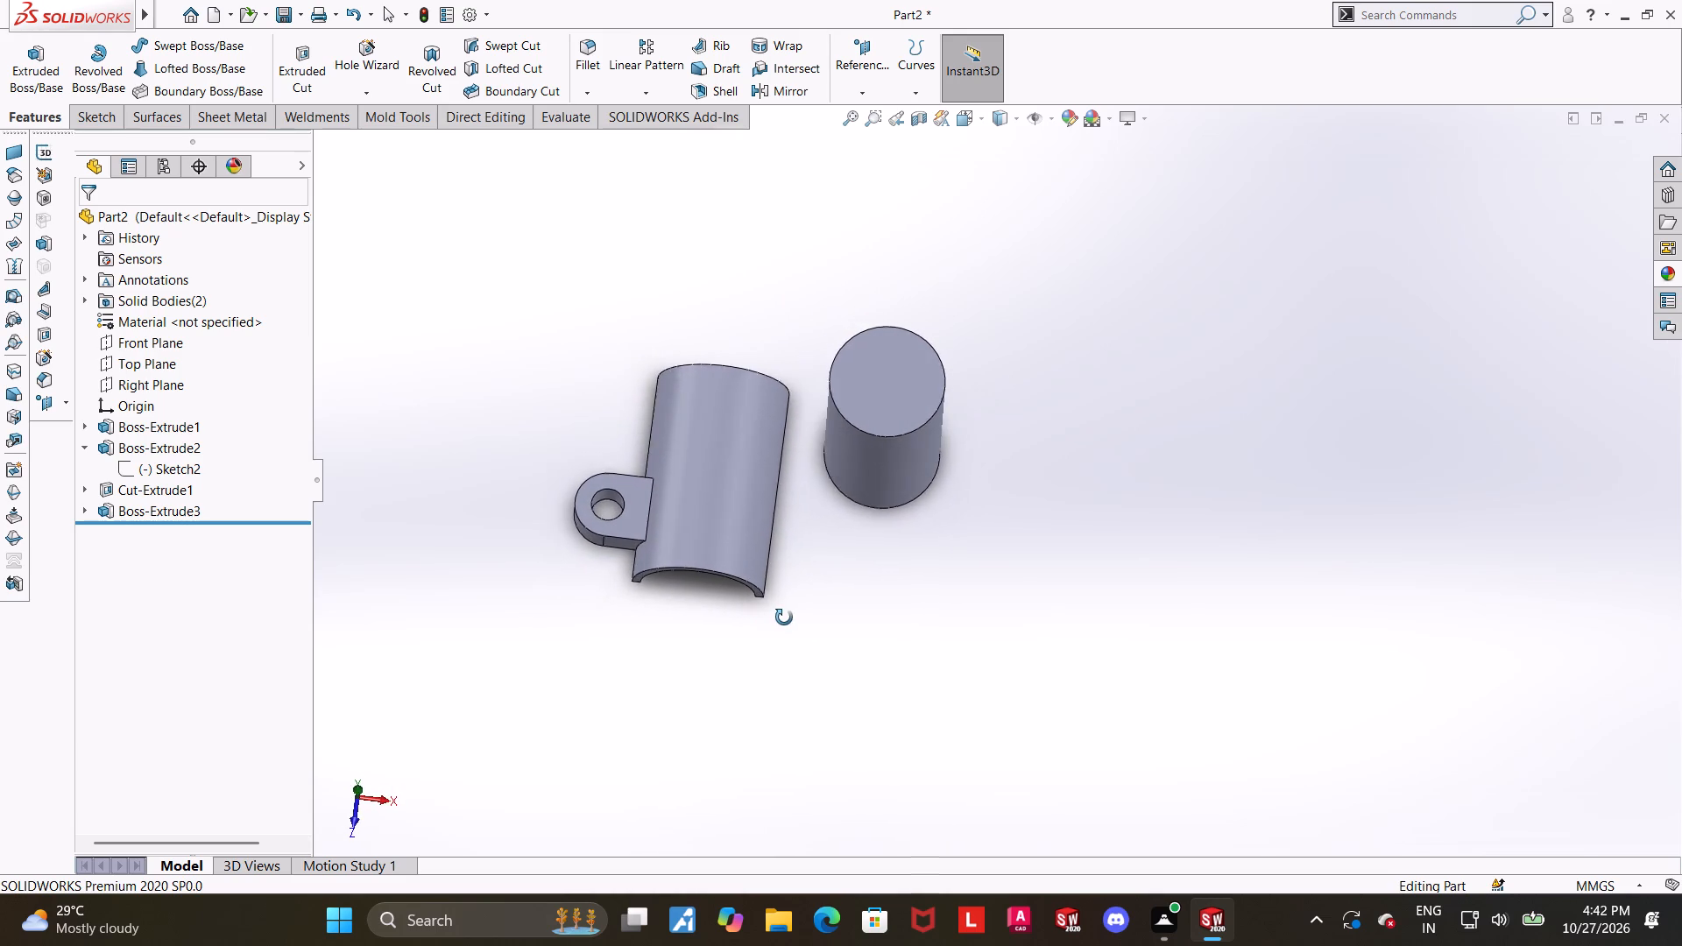
pyautogui.moveTo(784, 618); pyautogui.dragTo(773, 612, button='middle')
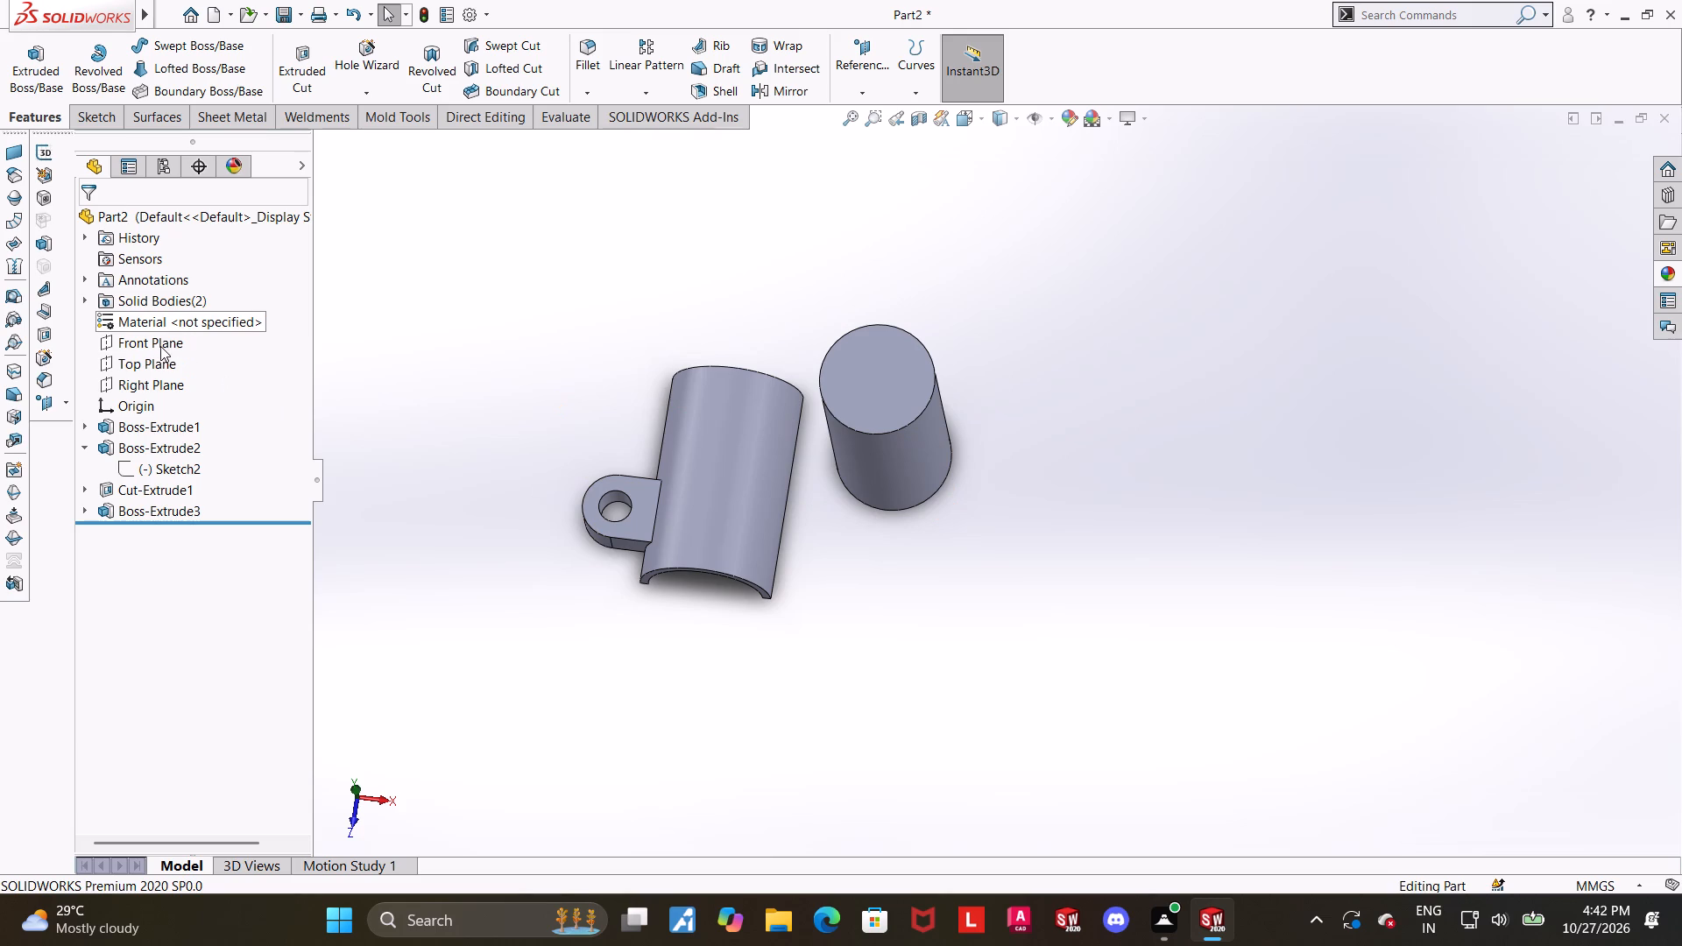
# Start a sketch on the Top Plane and draw a corner rectangle about 28 mm wide, overlapping the shell's side wall and the cylinder.
pyautogui.click(156, 365)
pyautogui.click(168, 335)
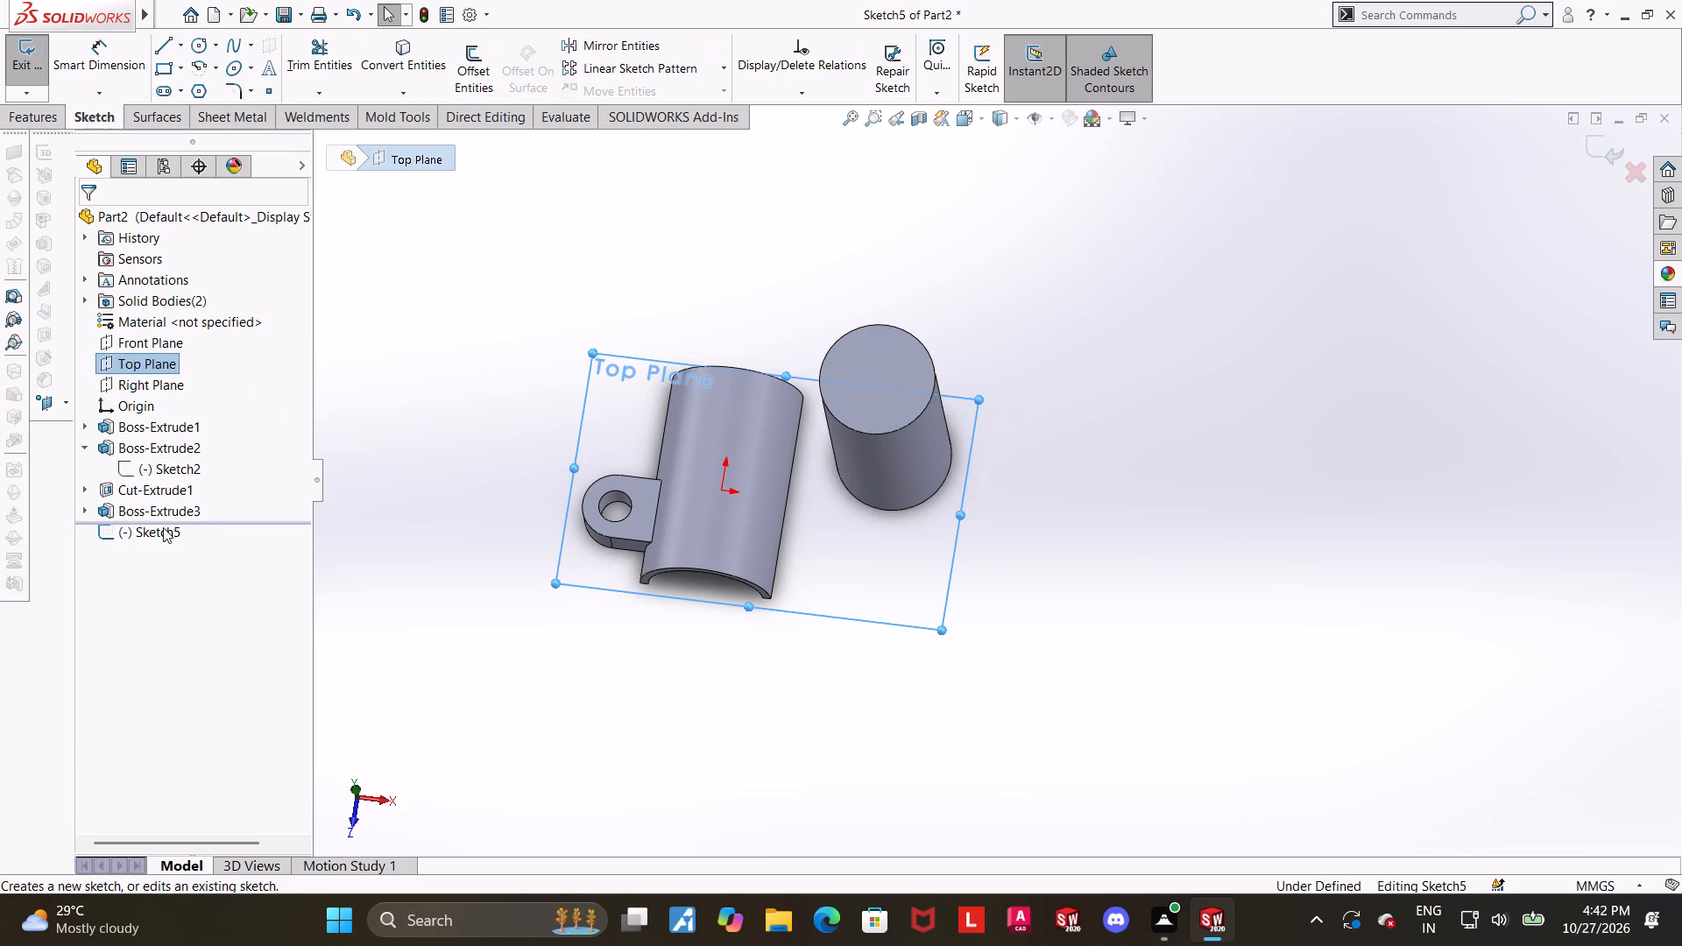
pyautogui.click(163, 527)
pyautogui.click(208, 503)
pyautogui.click(166, 70)
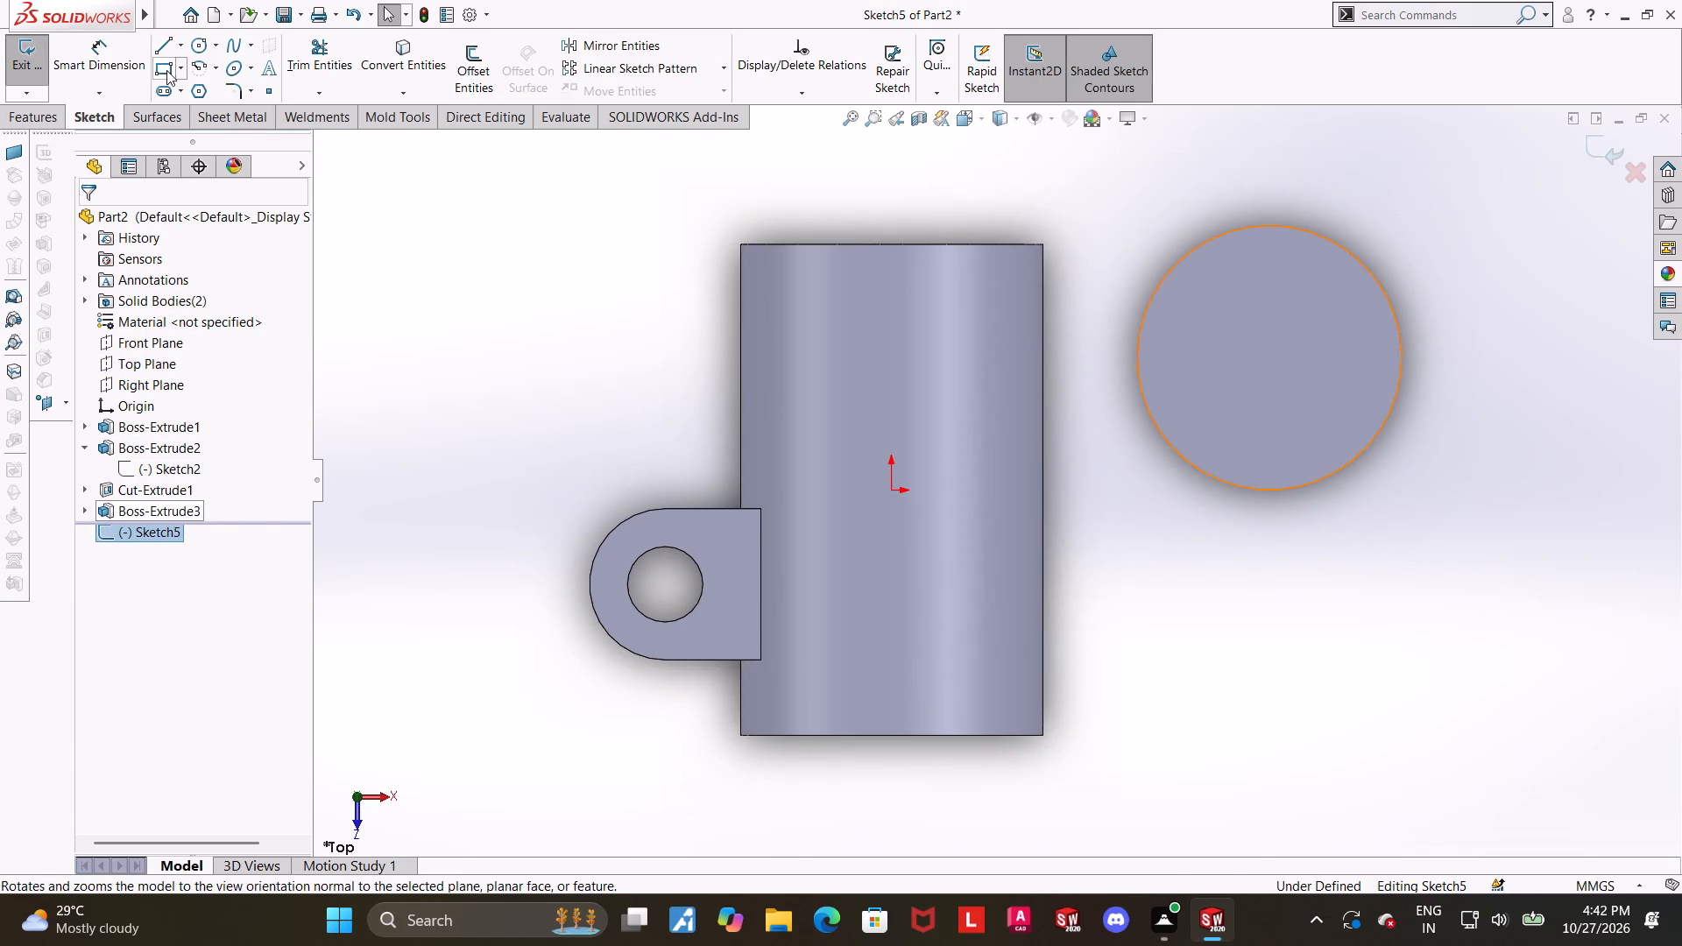
pyautogui.scroll(2, 679, 266)
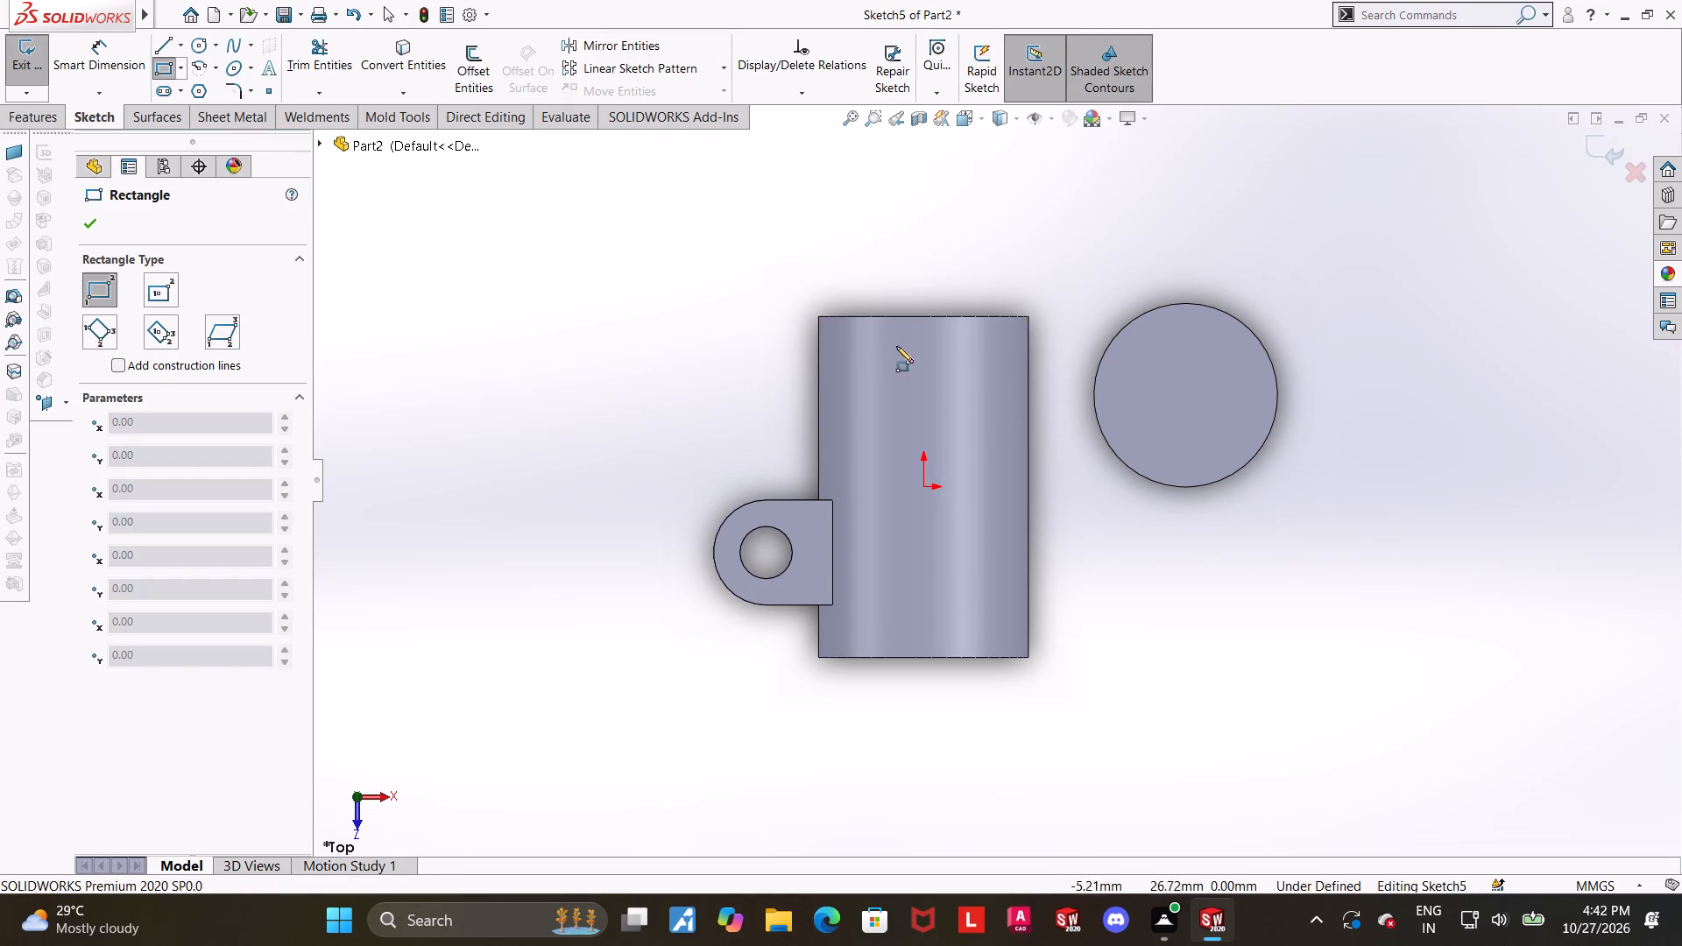
pyautogui.click(1009, 338)
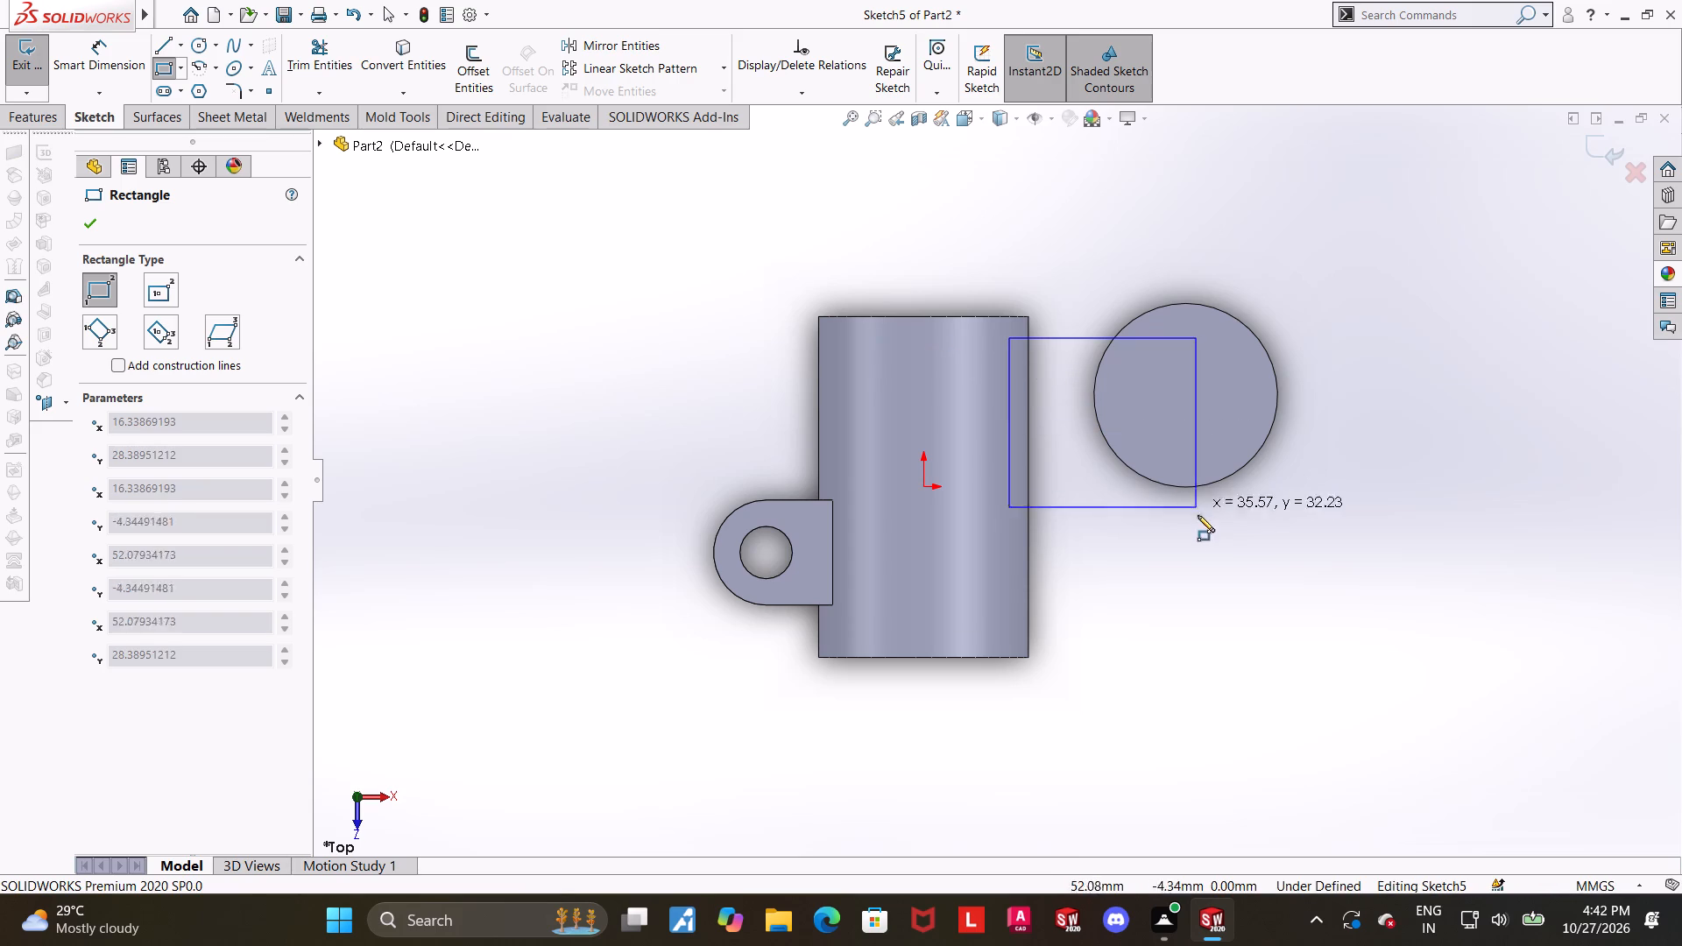
pyautogui.click(1155, 580)
pyautogui.press('Escape')
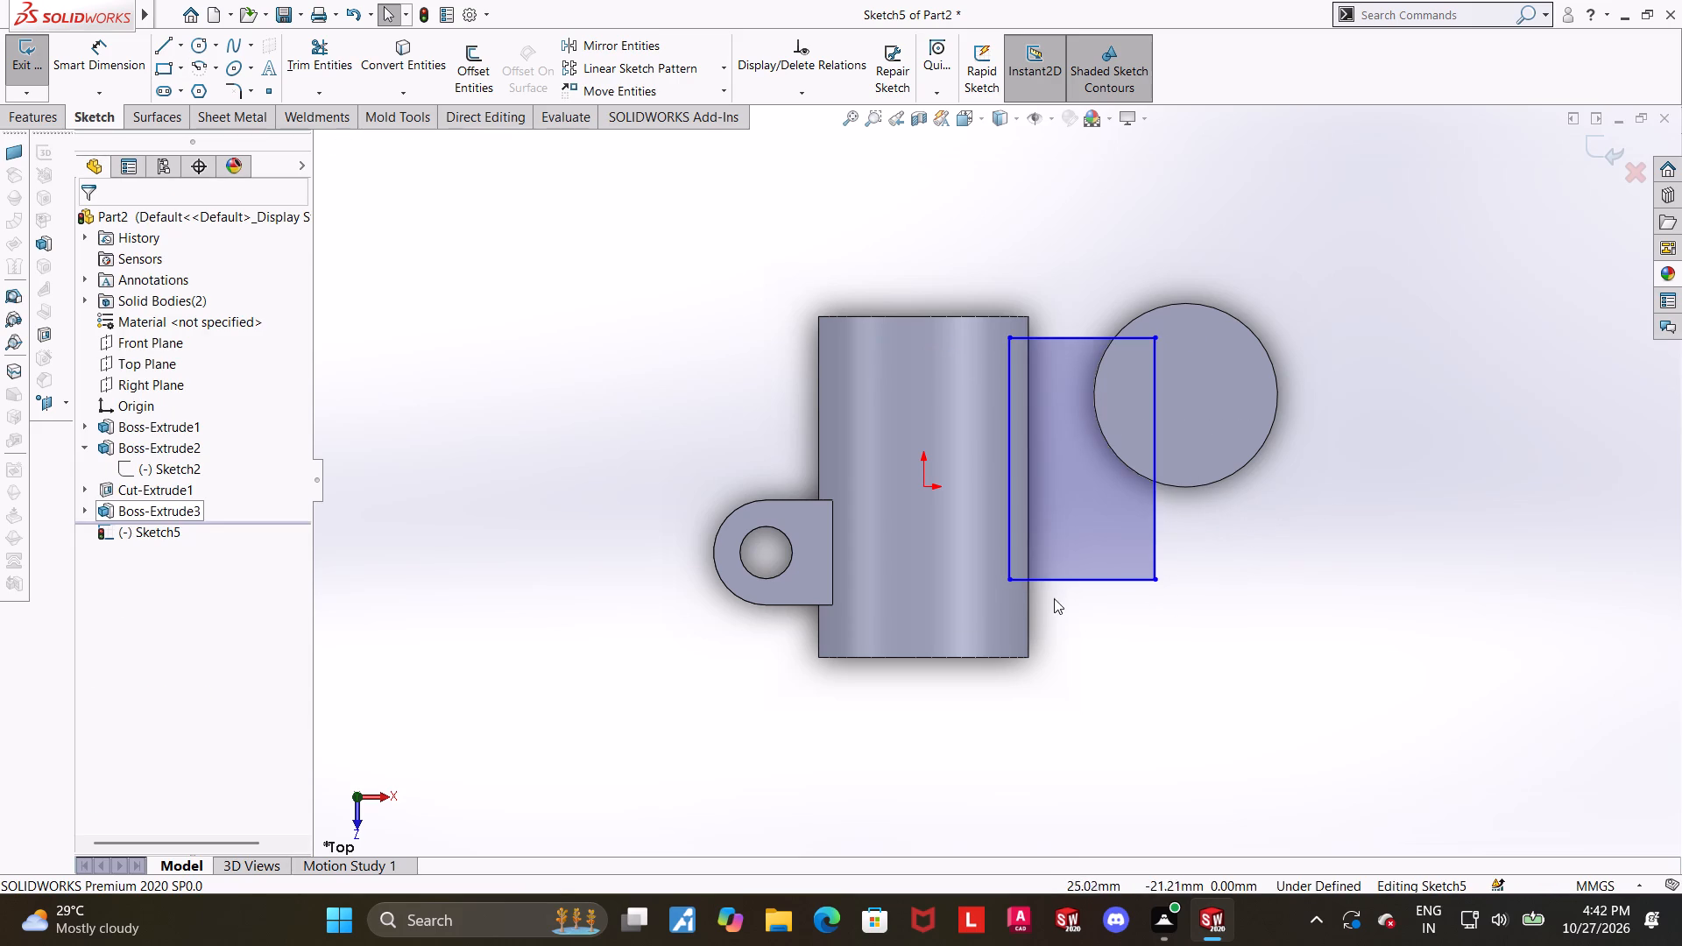
# Switch the model display to Hidden Lines Visible.
pyautogui.click(1006, 117)
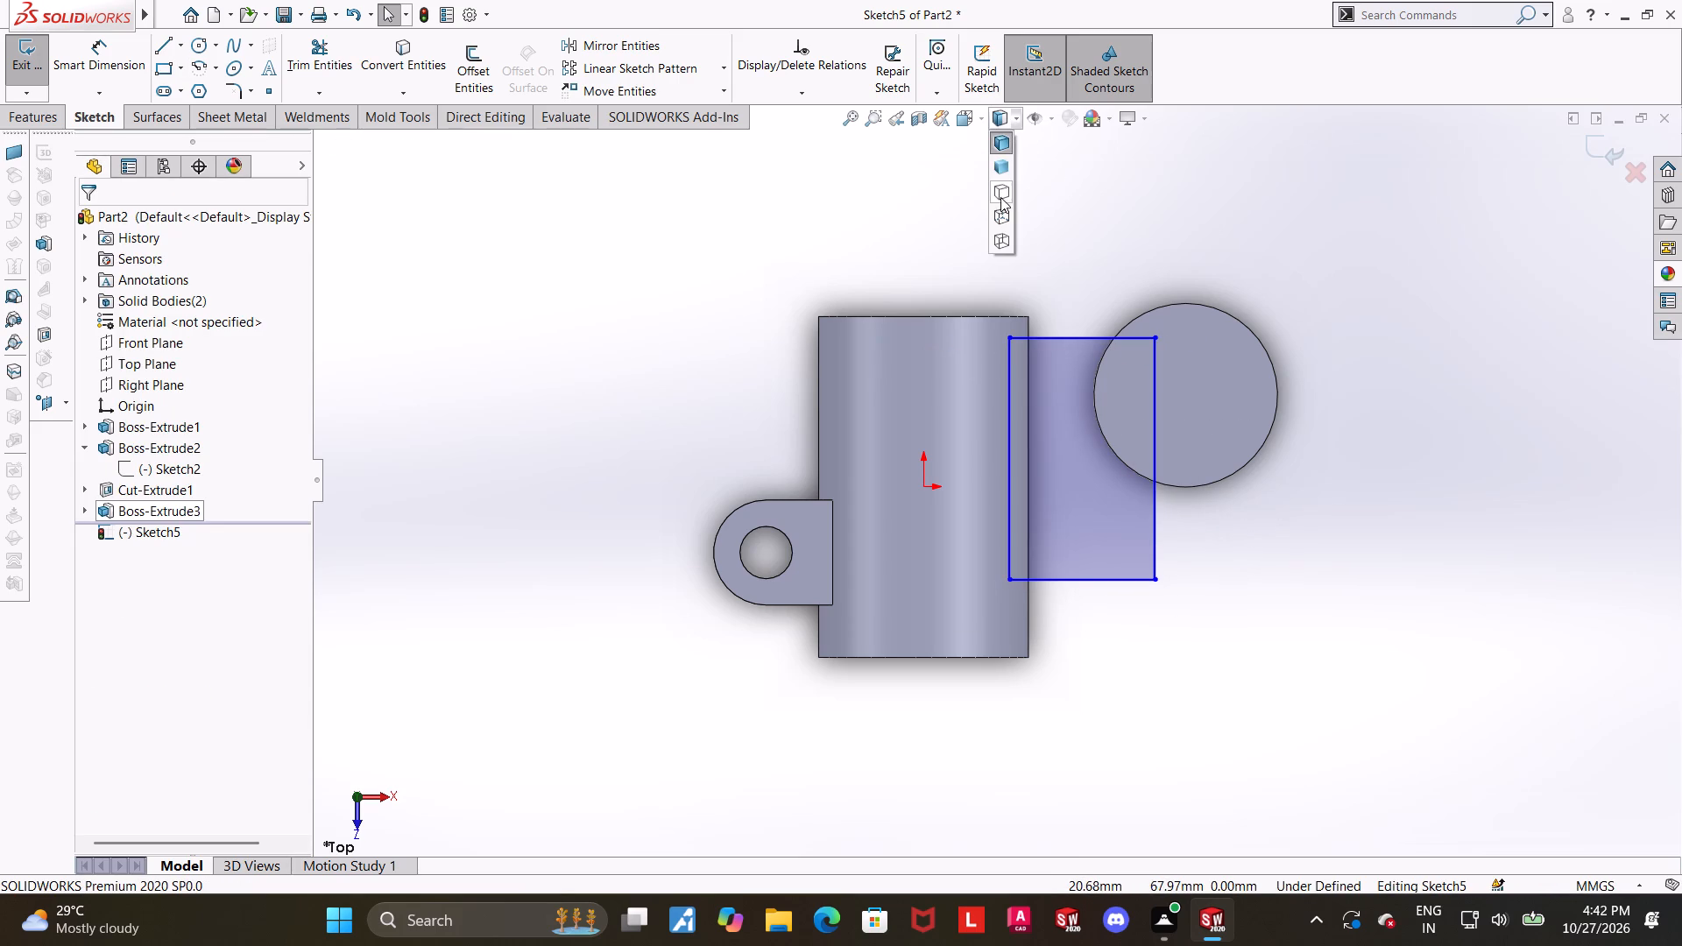
pyautogui.click(1002, 215)
pyautogui.click(1181, 608)
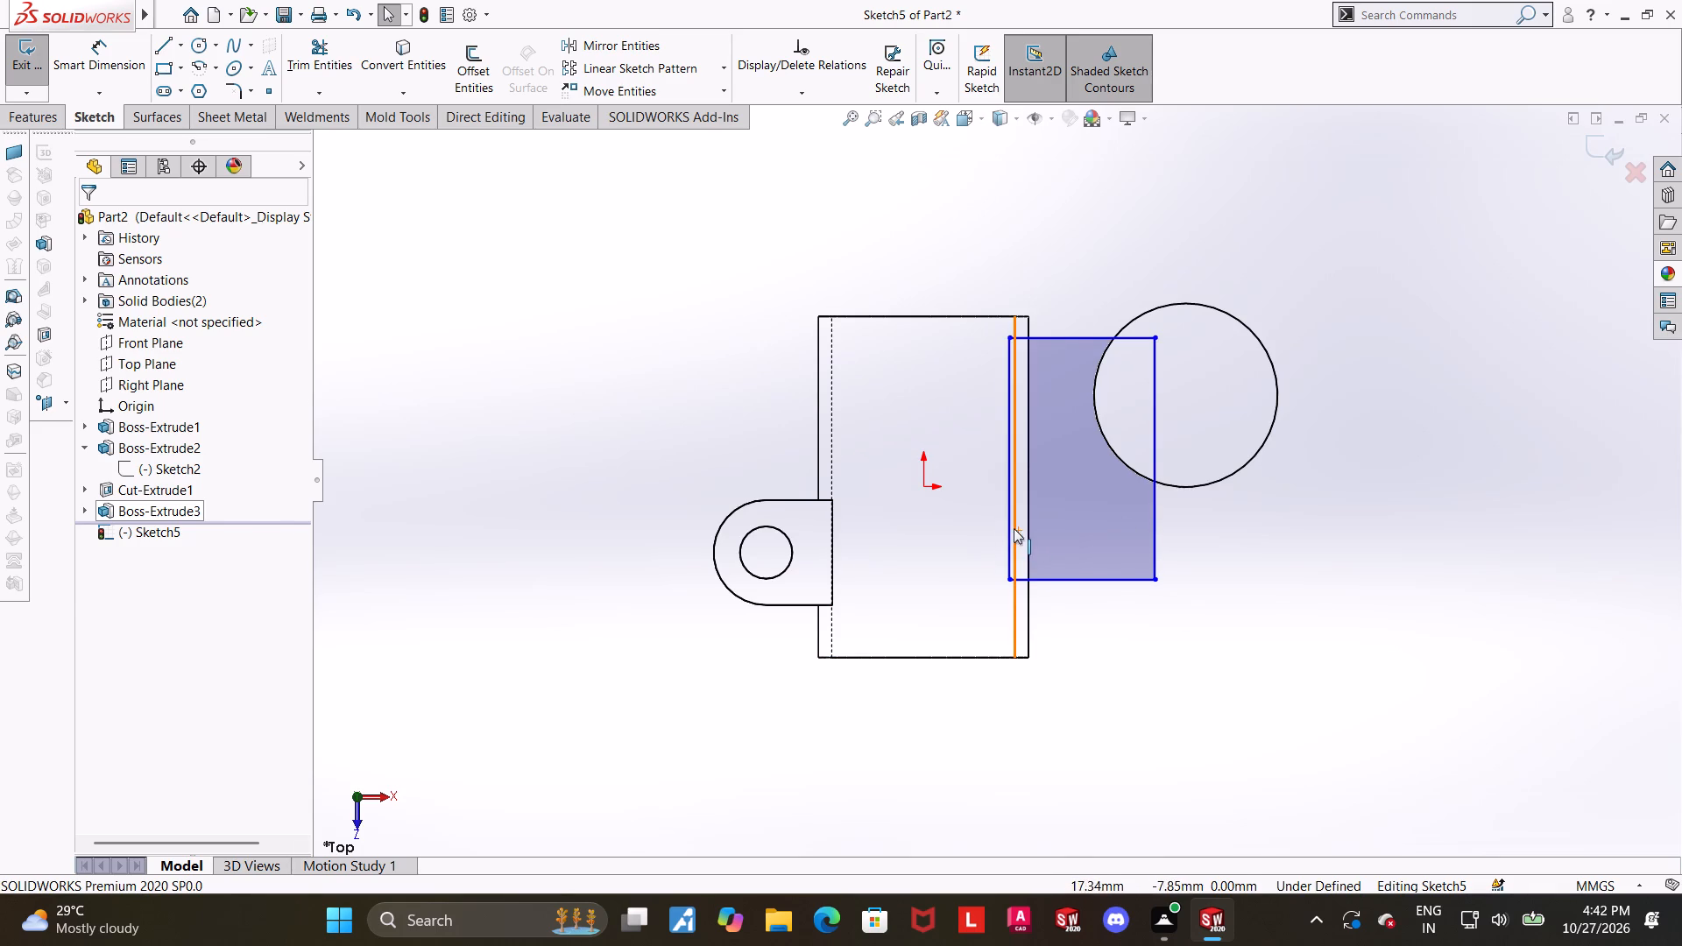
# Make the rectangle's shell-side edge collinear with the shell's inner wall edge nearest the cylinder.
pyautogui.keyDown('ctrl'); pyautogui.click(1014, 528); pyautogui.keyUp('ctrl')
pyautogui.click(1054, 679)
pyautogui.click(1014, 611)
pyautogui.keyDown('ctrl'); pyautogui.click(1007, 570); pyautogui.keyUp('ctrl')
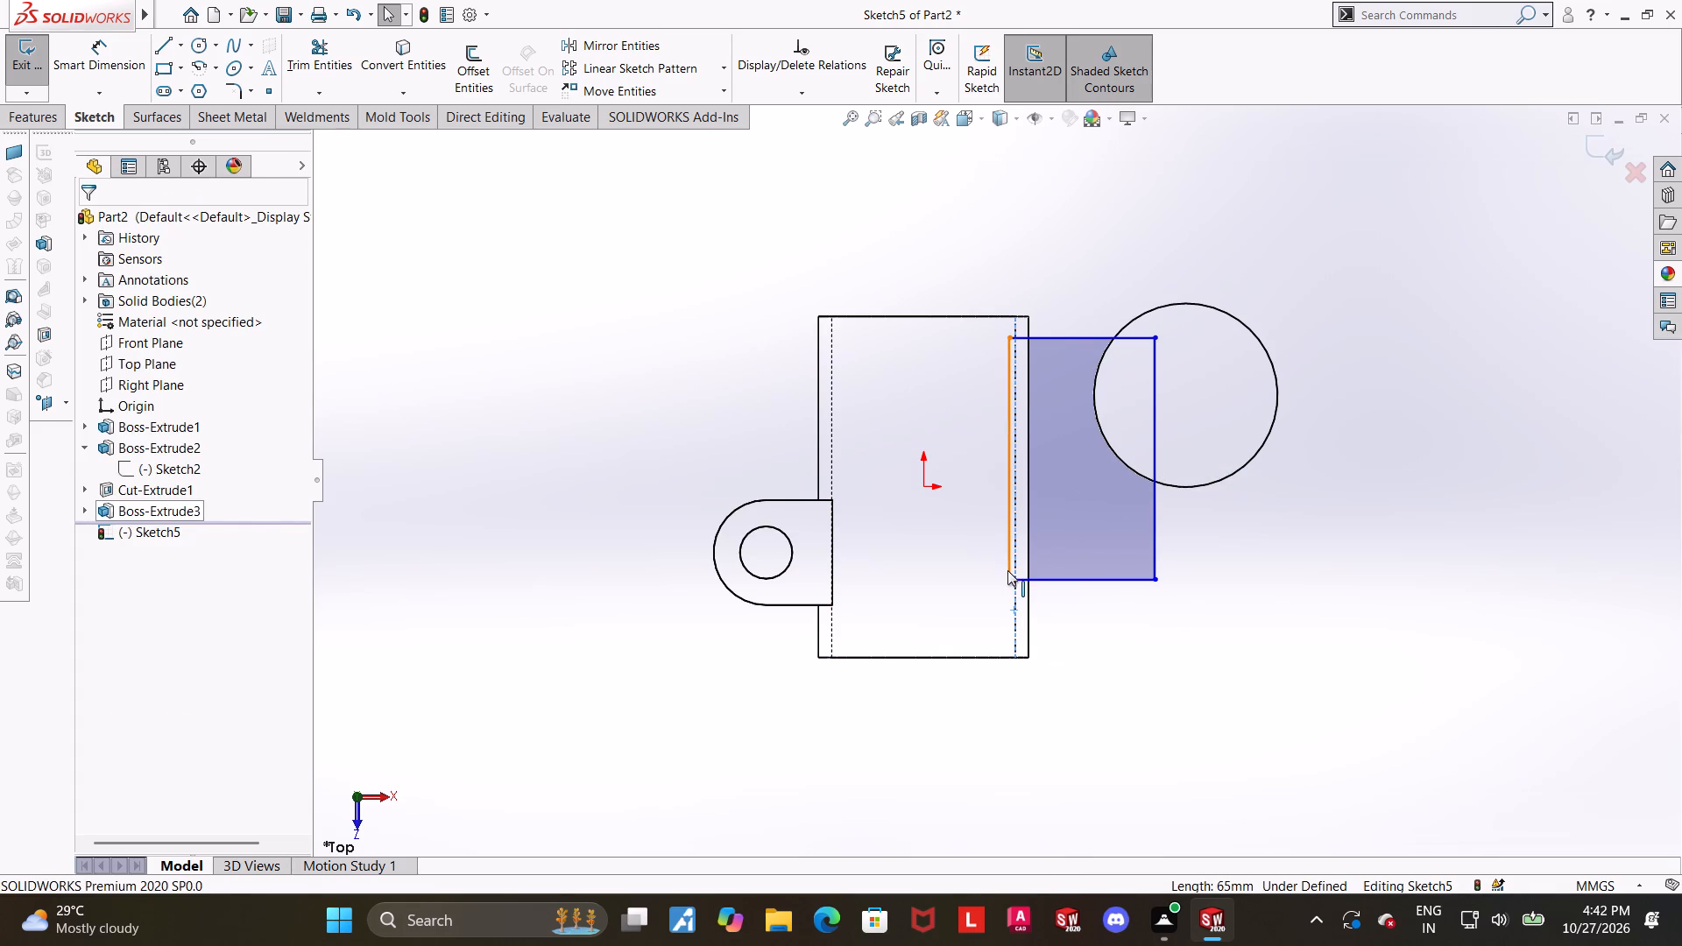
pyautogui.click(91, 530)
pyautogui.click(1204, 630)
# Dimension the rectangle's front edge 10 mm from the shell's front end edge.
pyautogui.scroll(2, 1212, 594)
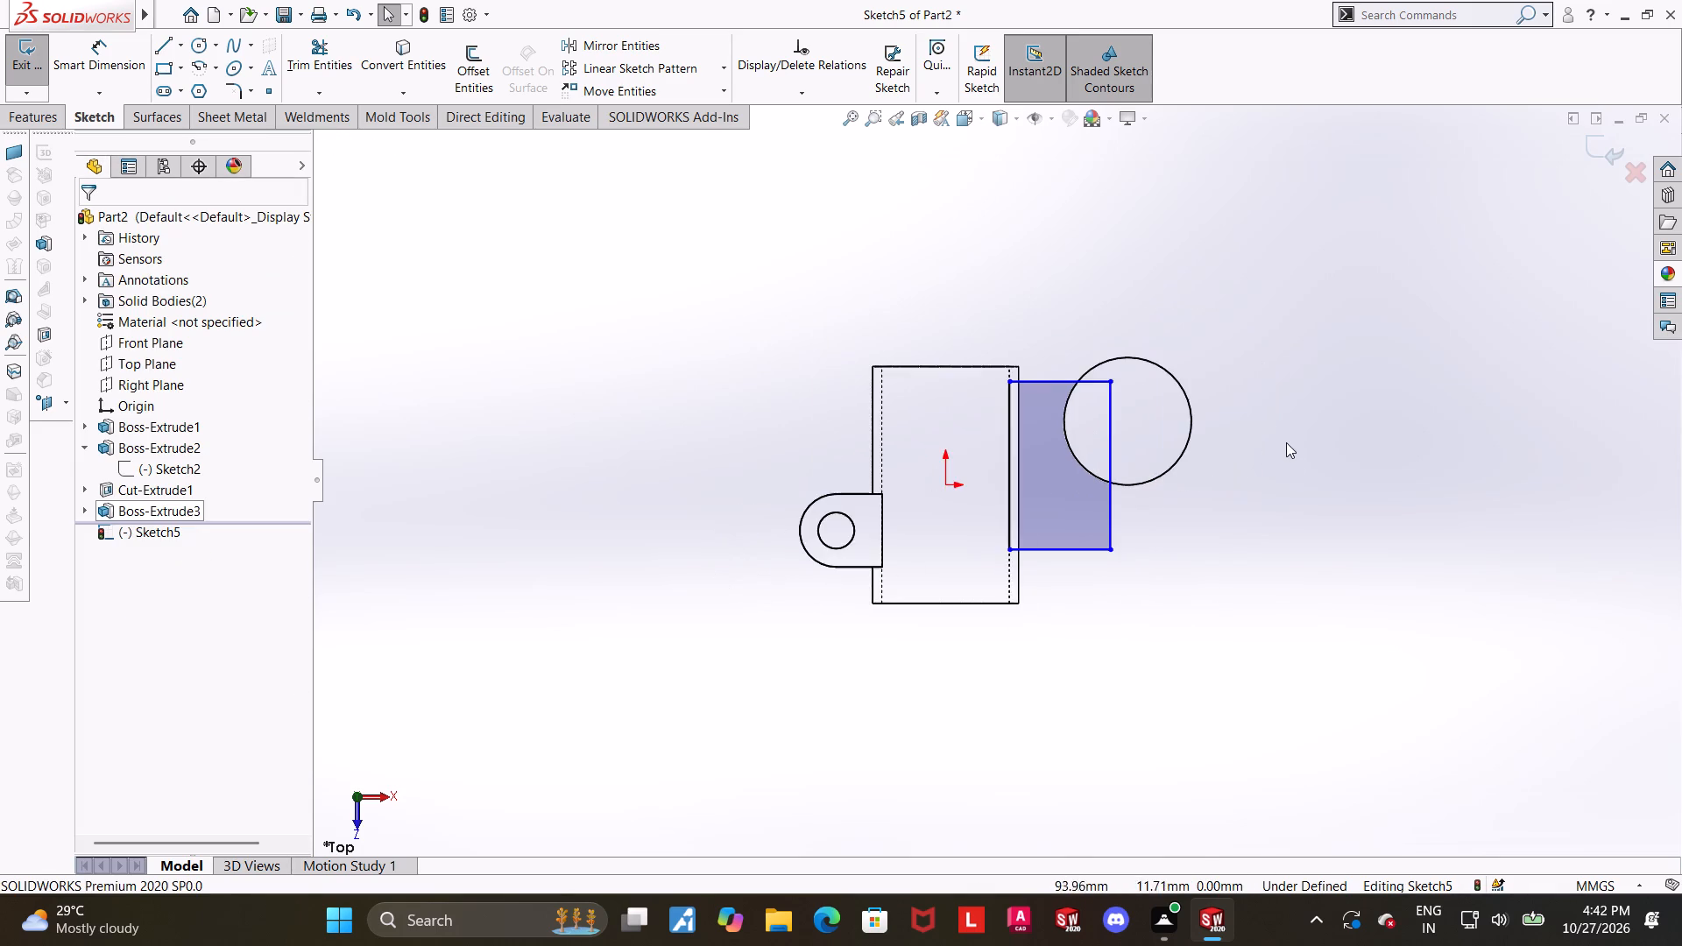
pyautogui.scroll(-2, 1246, 447)
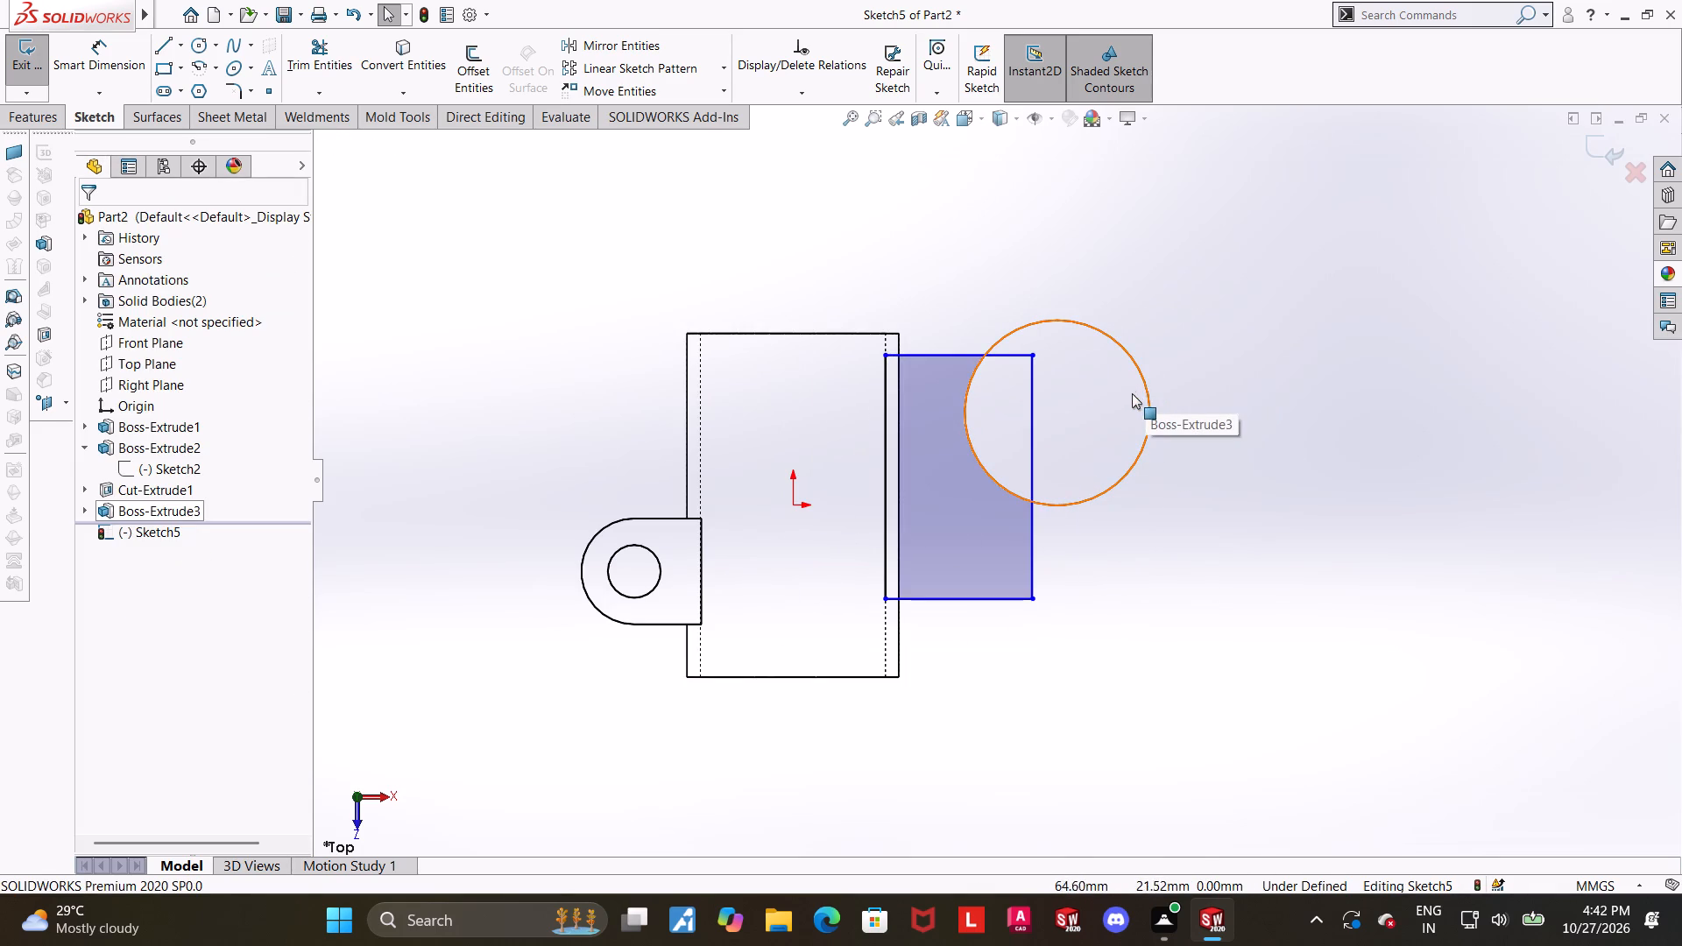
pyautogui.press('Escape')
pyautogui.click(119, 45)
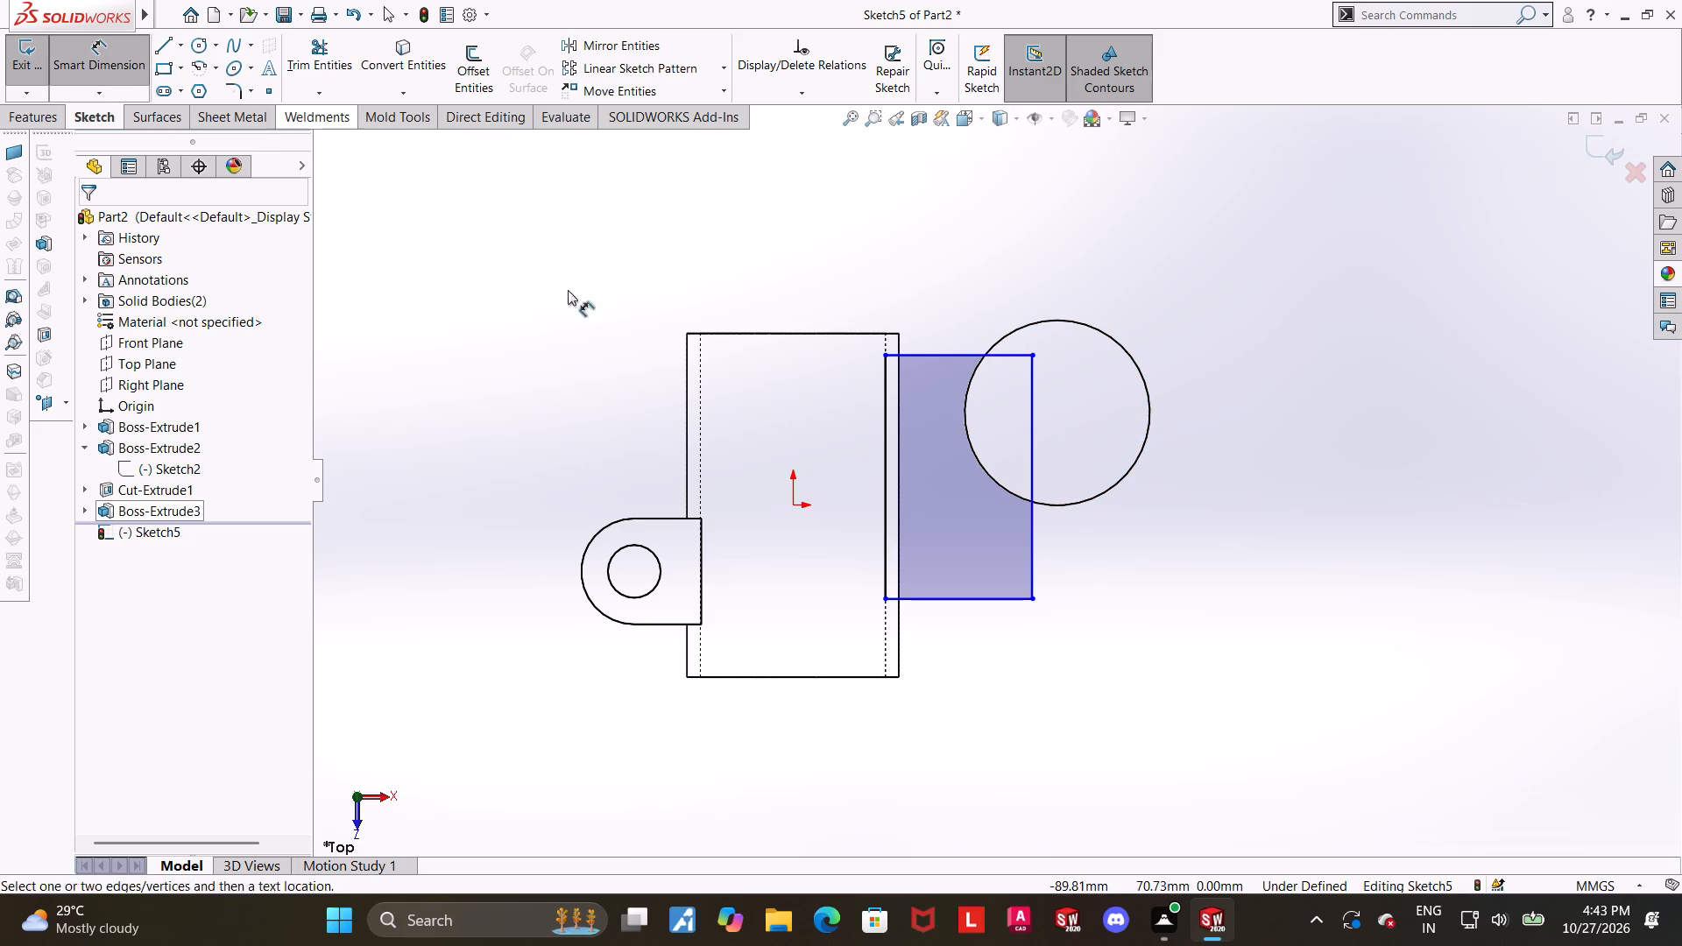
pyautogui.click(868, 675)
pyautogui.click(926, 602)
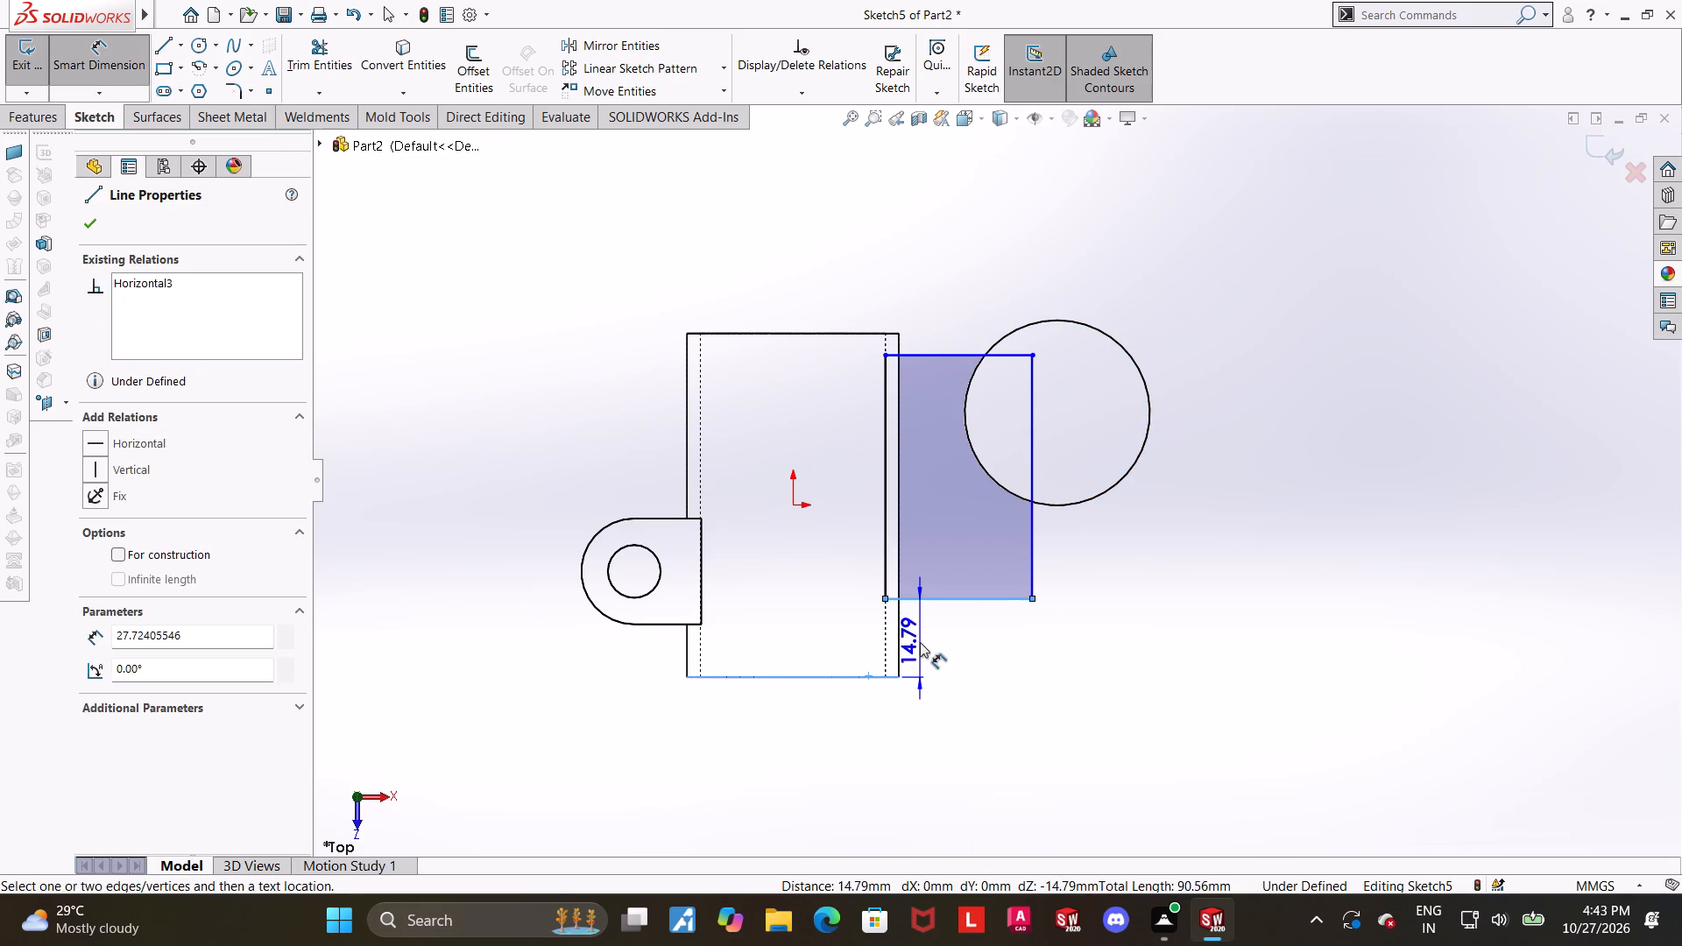
pyautogui.click(920, 643)
pyautogui.write('10')
pyautogui.press('Return')
pyautogui.press('Escape')
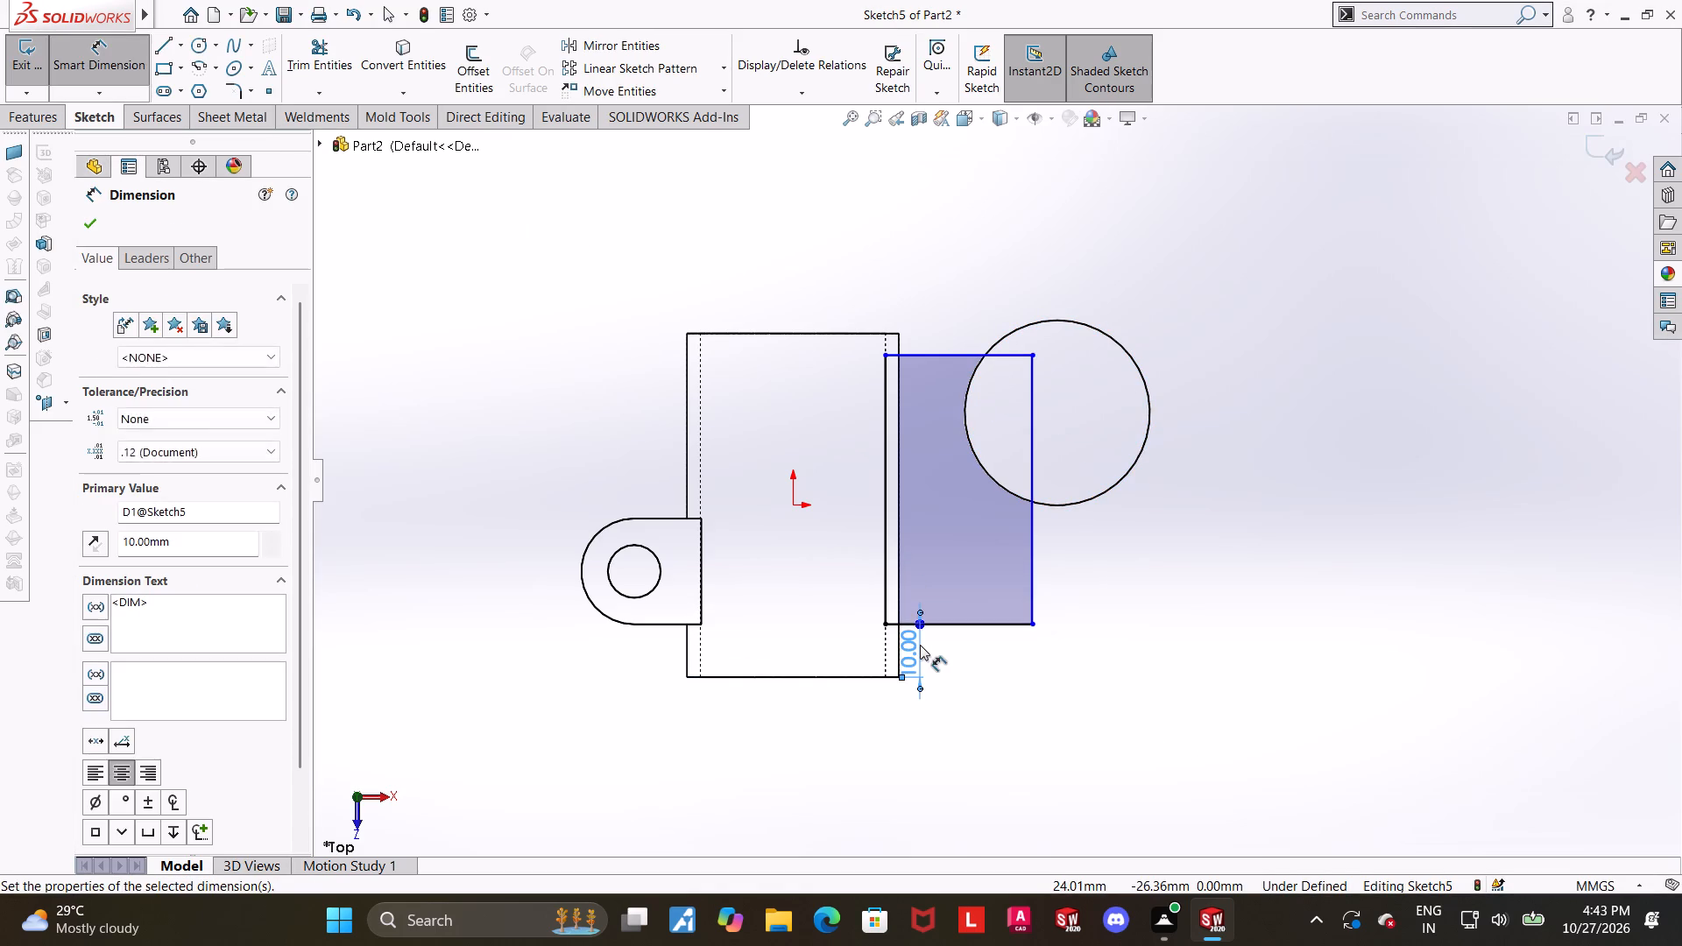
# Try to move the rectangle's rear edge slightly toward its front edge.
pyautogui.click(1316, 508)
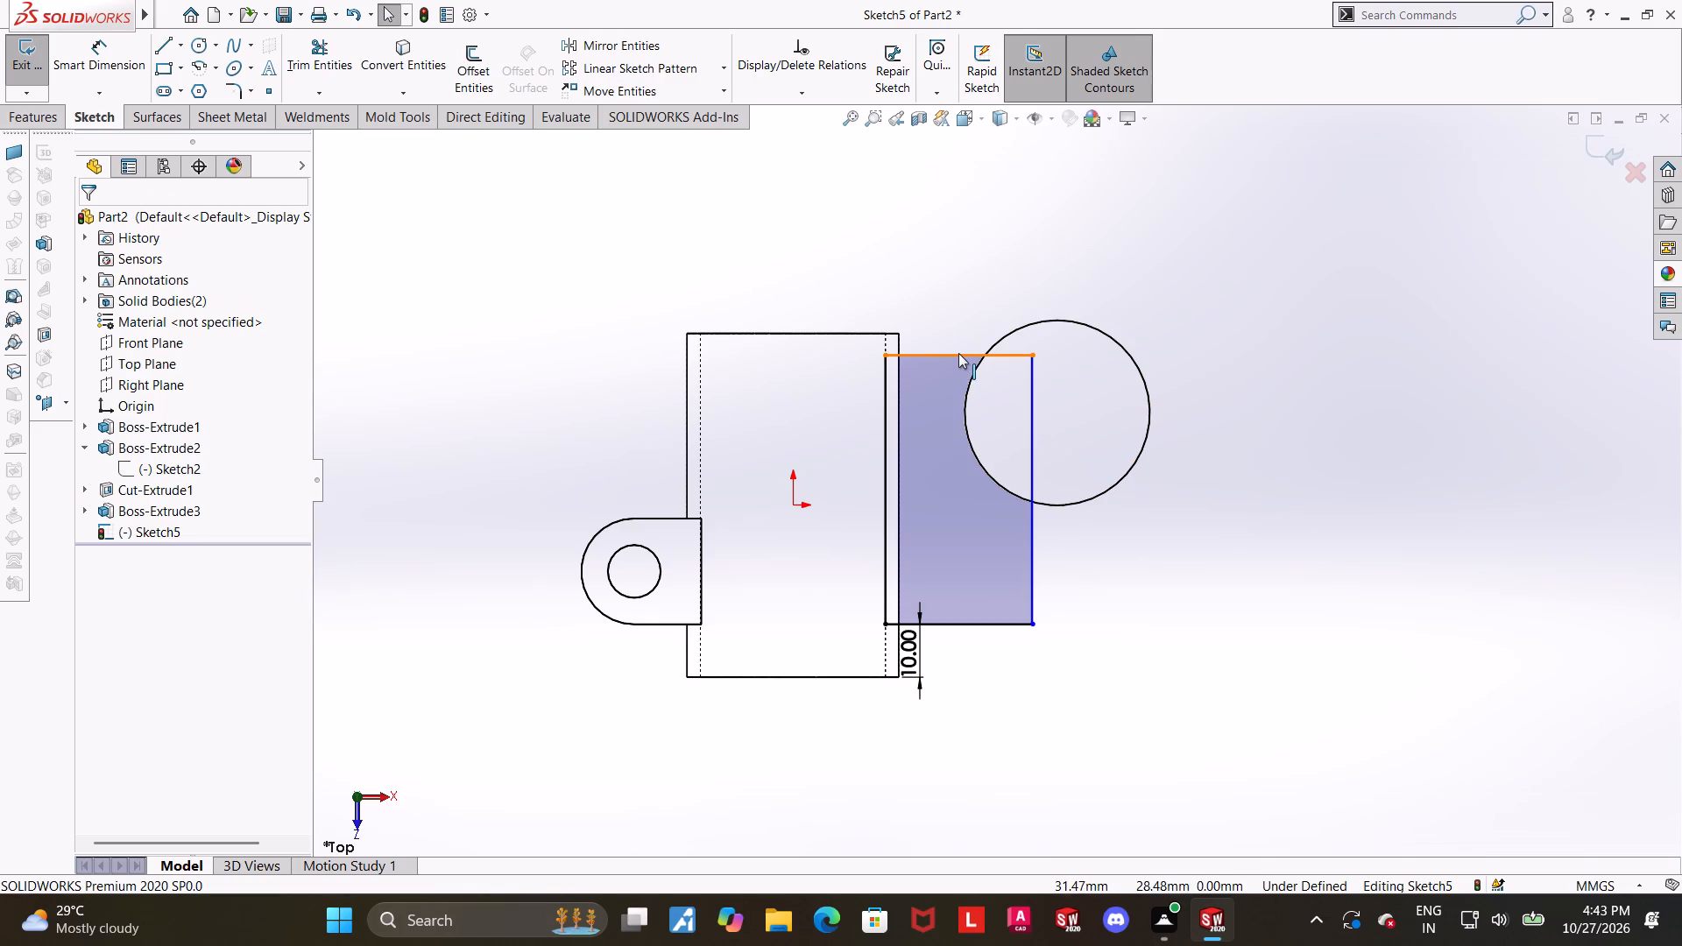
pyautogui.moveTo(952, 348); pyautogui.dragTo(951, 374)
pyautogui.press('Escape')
# Dimension the rectangle's rear edge 10 mm from the shell's rear end edge.
pyautogui.moveTo(944, 358); pyautogui.dragTo(944, 387)
pyautogui.press('Escape')
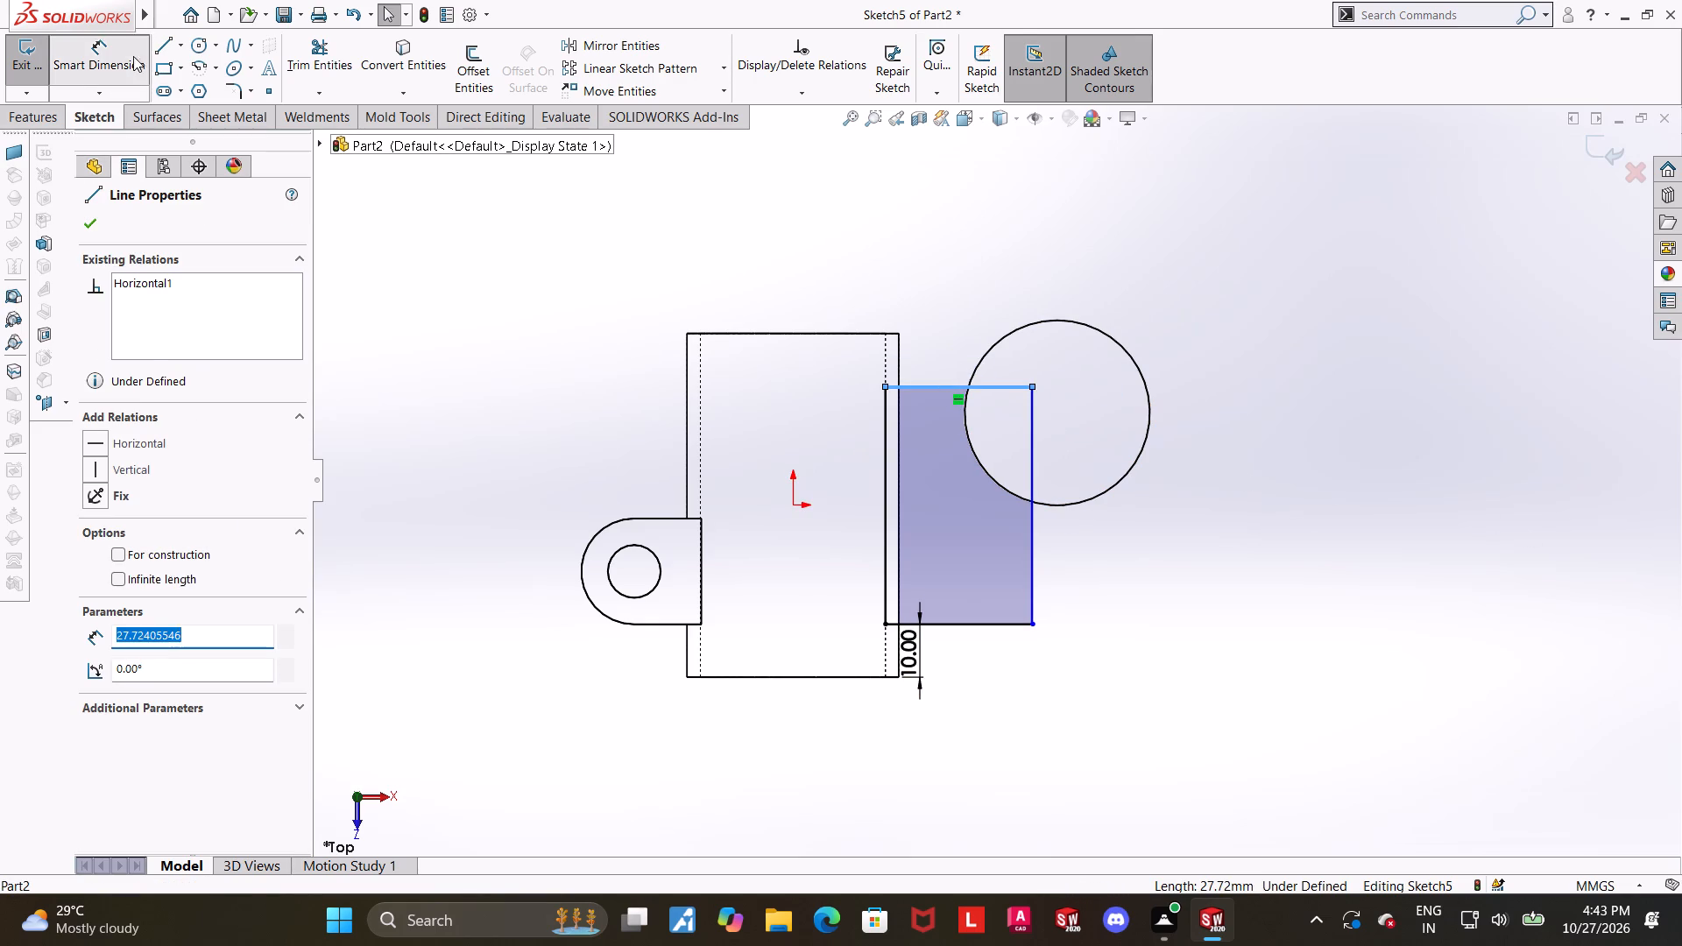
pyautogui.click(133, 56)
pyautogui.click(847, 335)
pyautogui.click(926, 385)
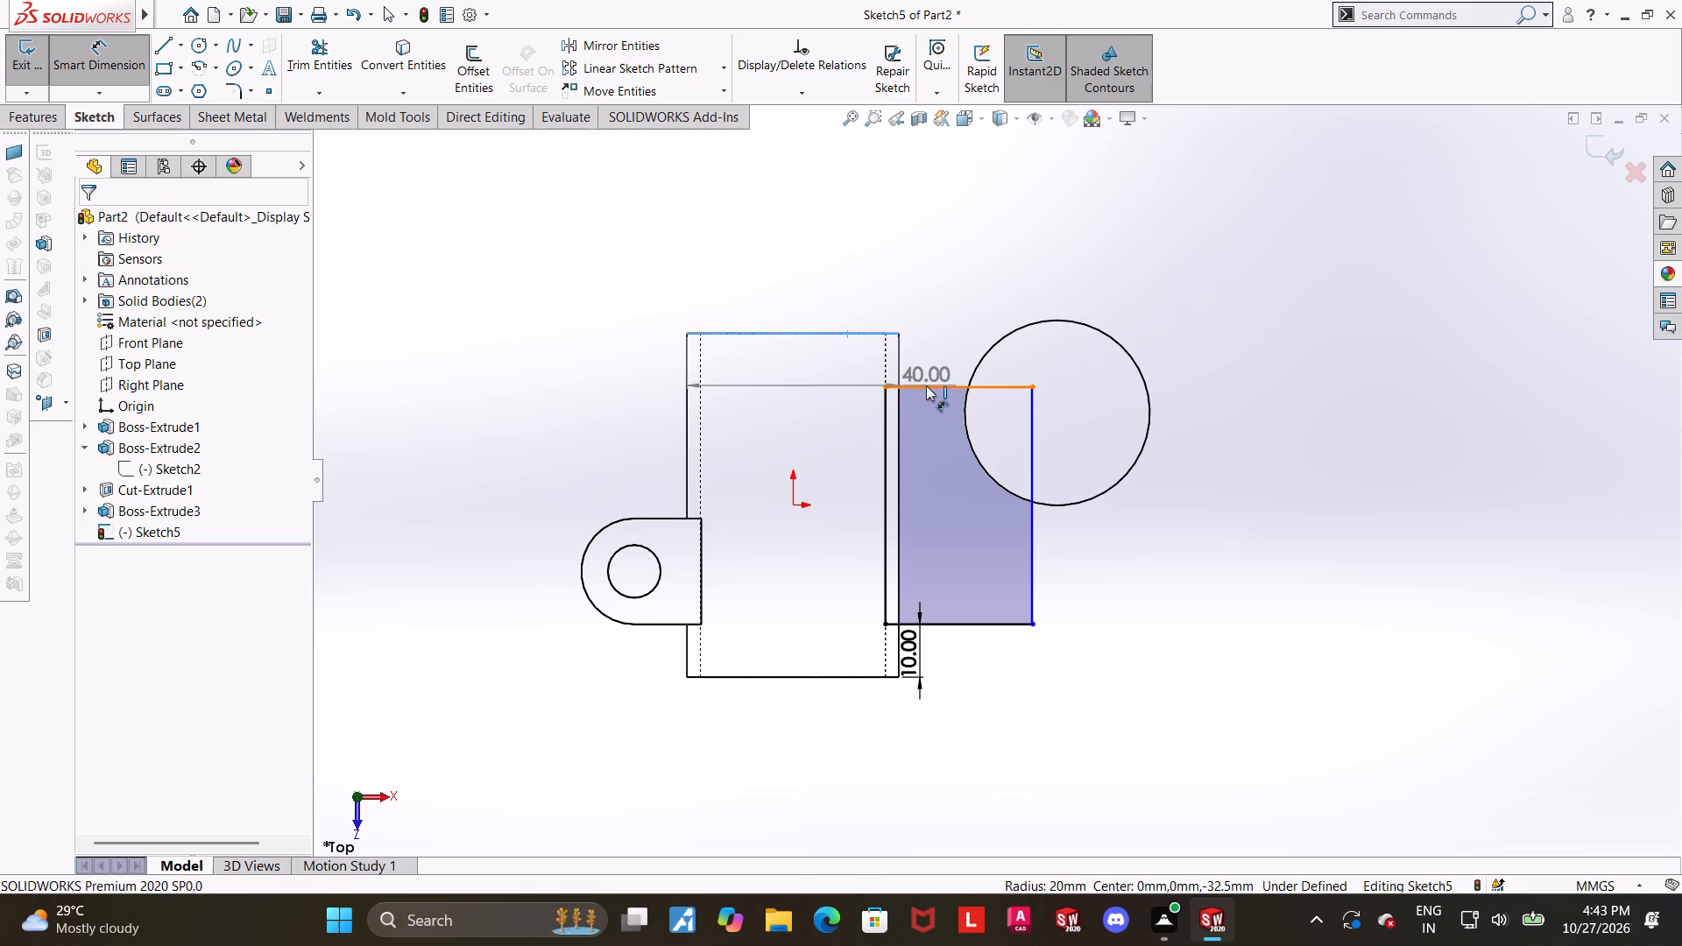
pyautogui.click(916, 299)
pyautogui.write('10')
pyautogui.press('Return')
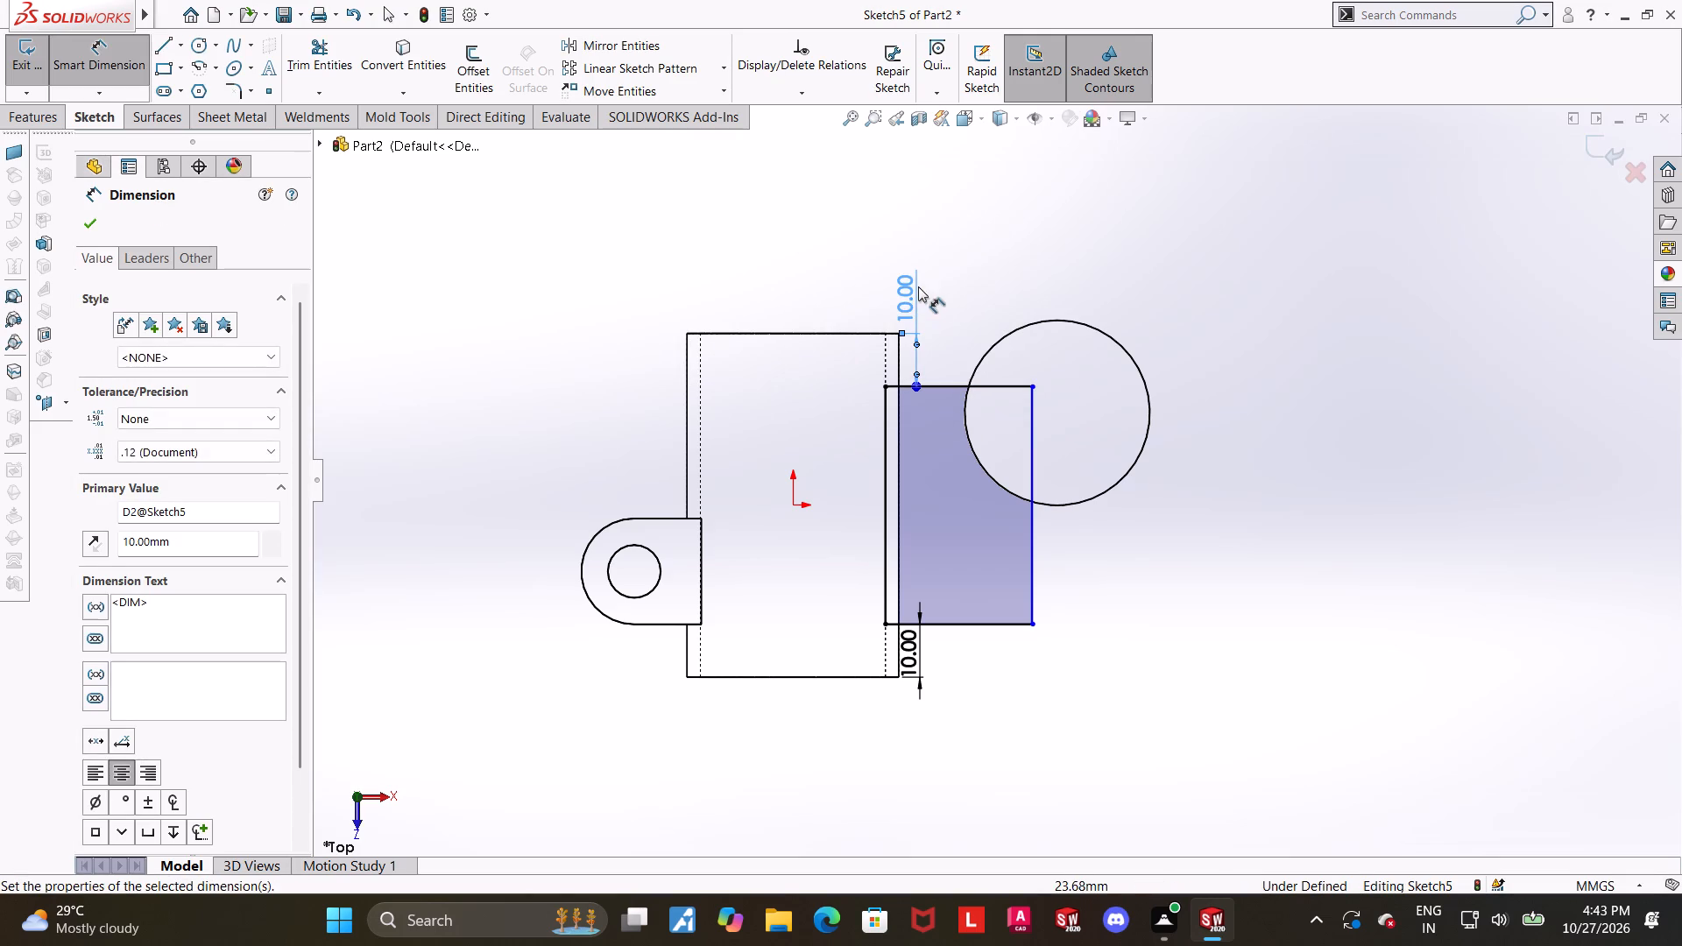
pyautogui.press('Escape')
pyautogui.click(1206, 459)
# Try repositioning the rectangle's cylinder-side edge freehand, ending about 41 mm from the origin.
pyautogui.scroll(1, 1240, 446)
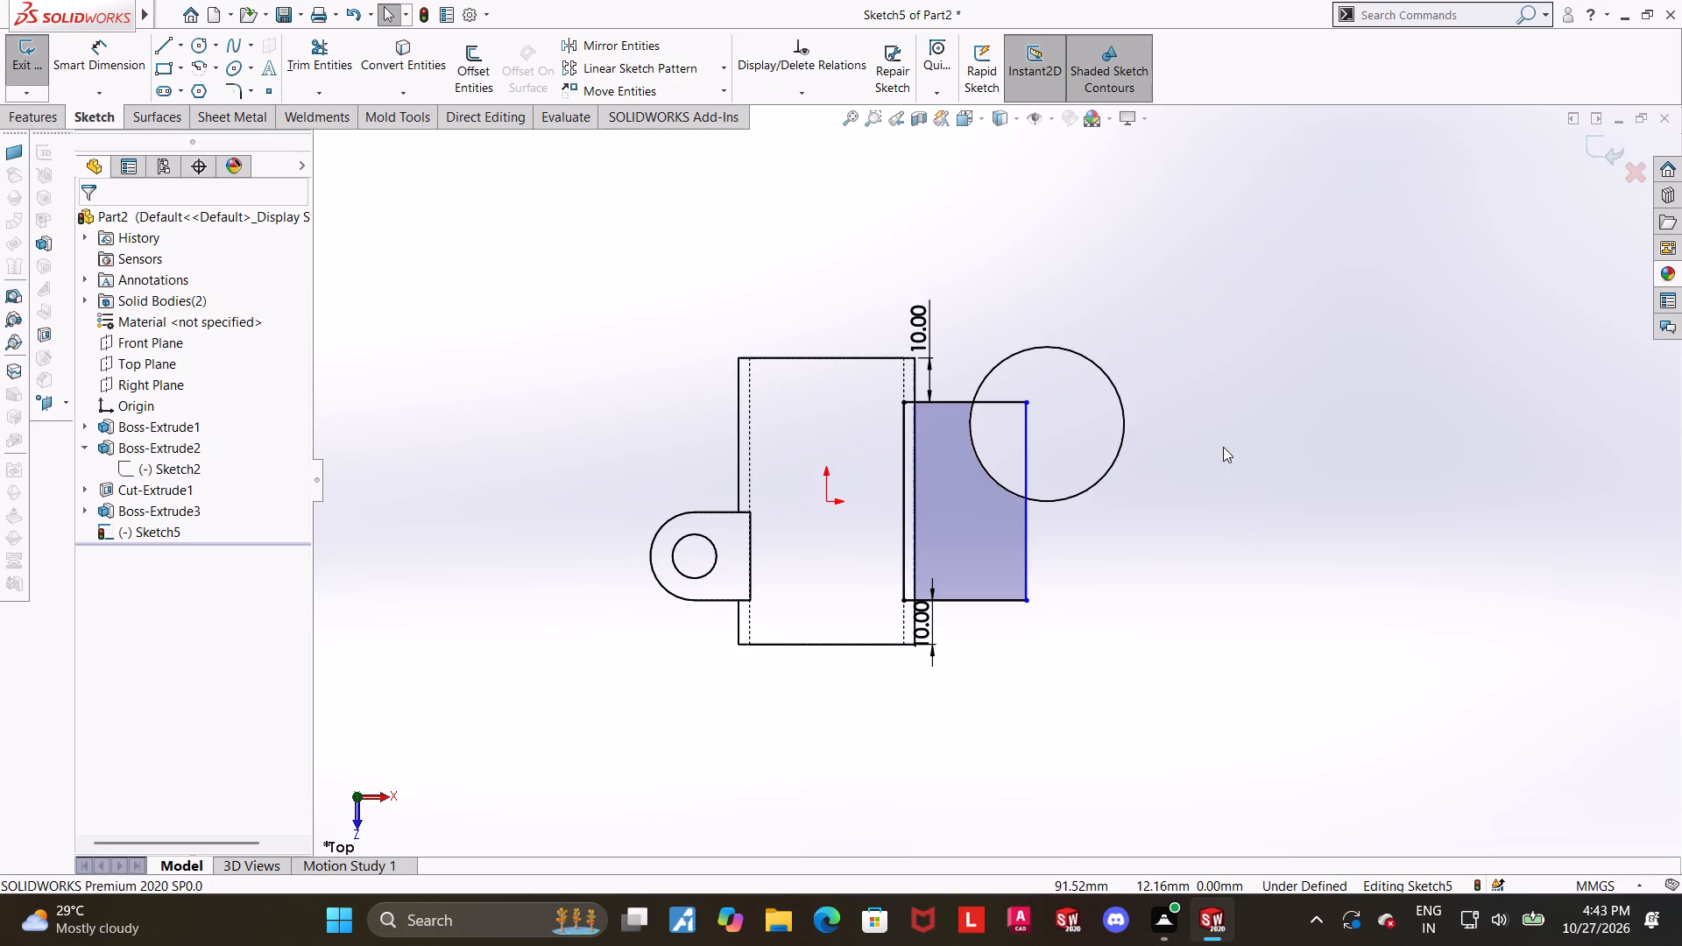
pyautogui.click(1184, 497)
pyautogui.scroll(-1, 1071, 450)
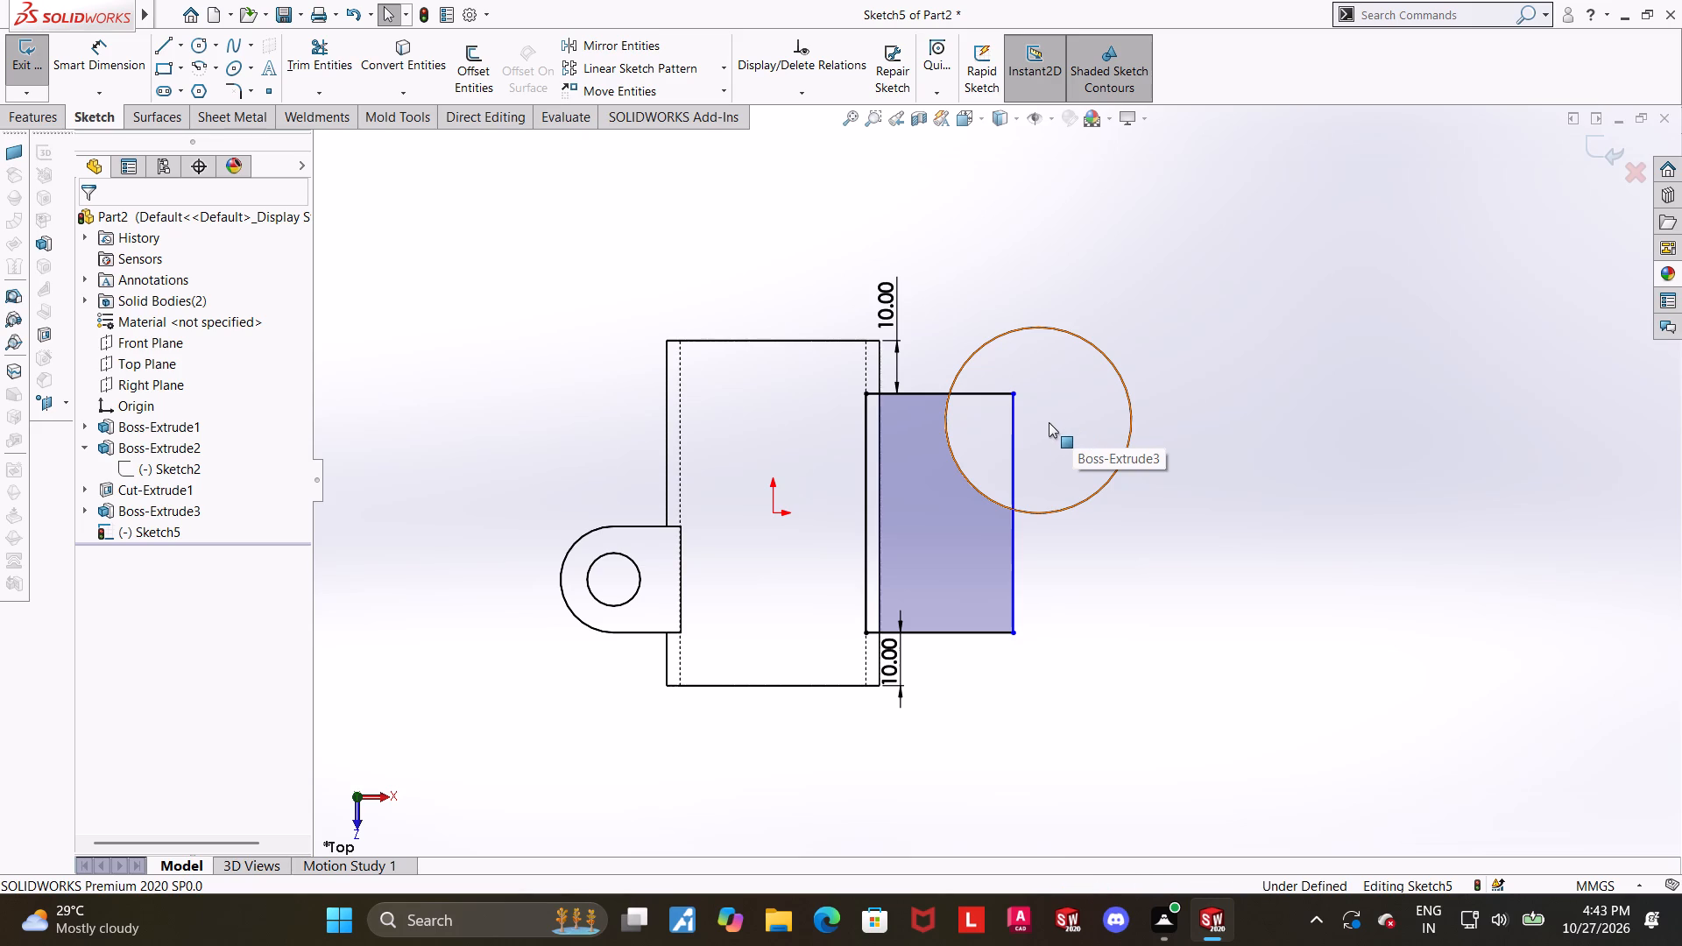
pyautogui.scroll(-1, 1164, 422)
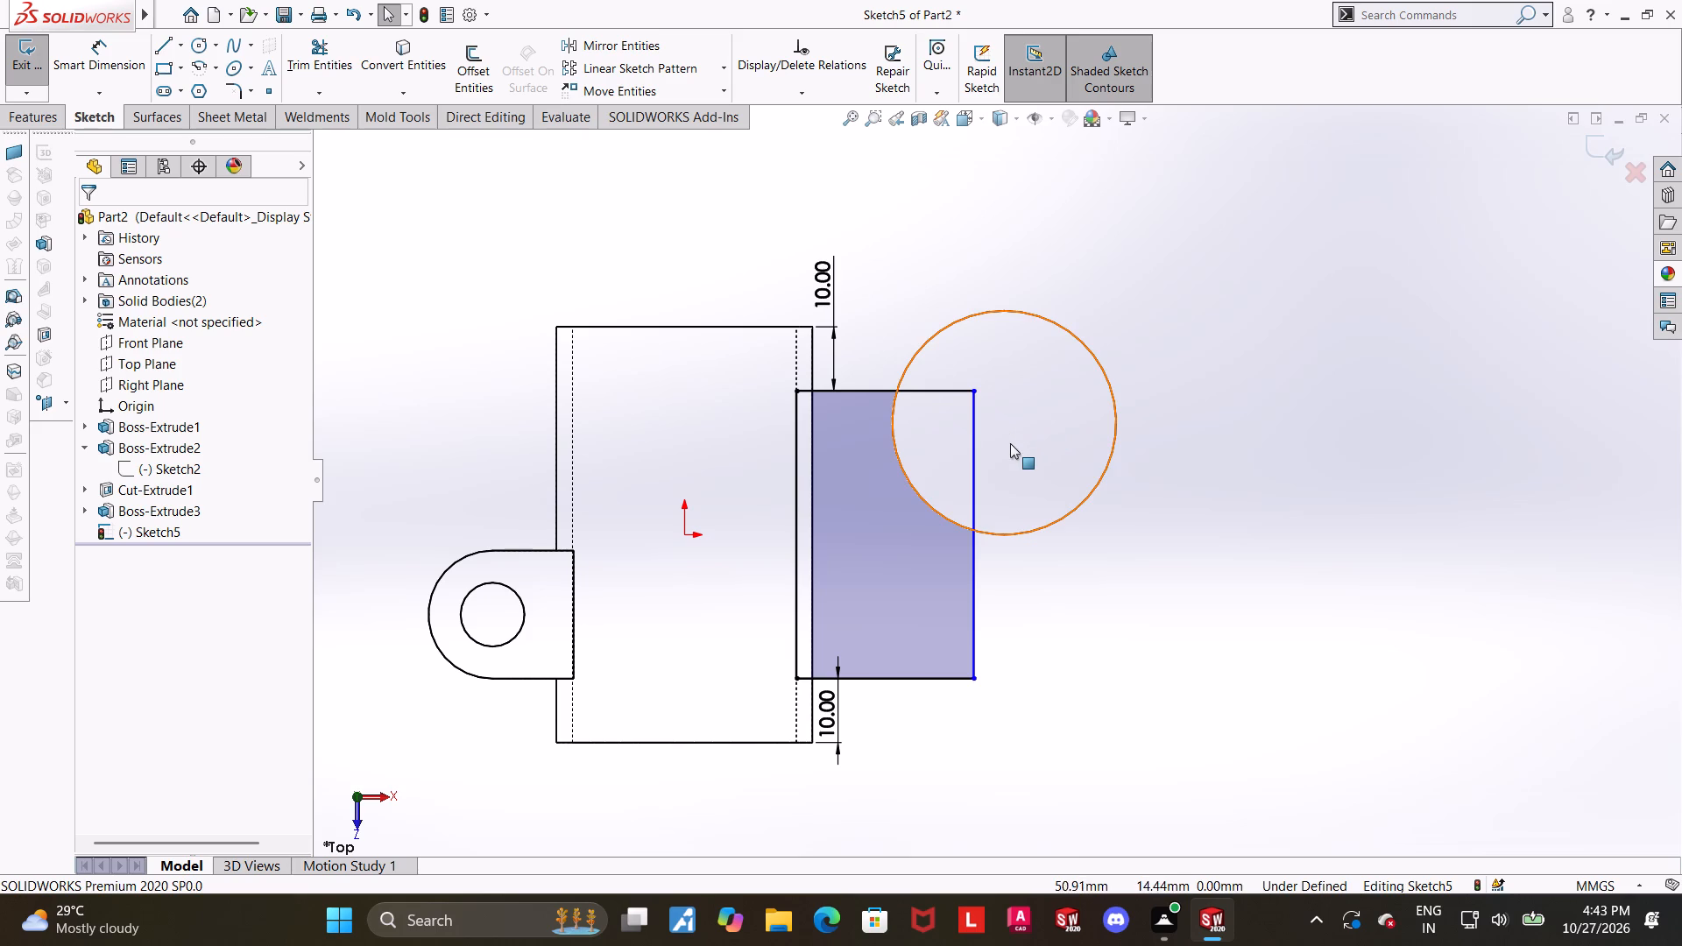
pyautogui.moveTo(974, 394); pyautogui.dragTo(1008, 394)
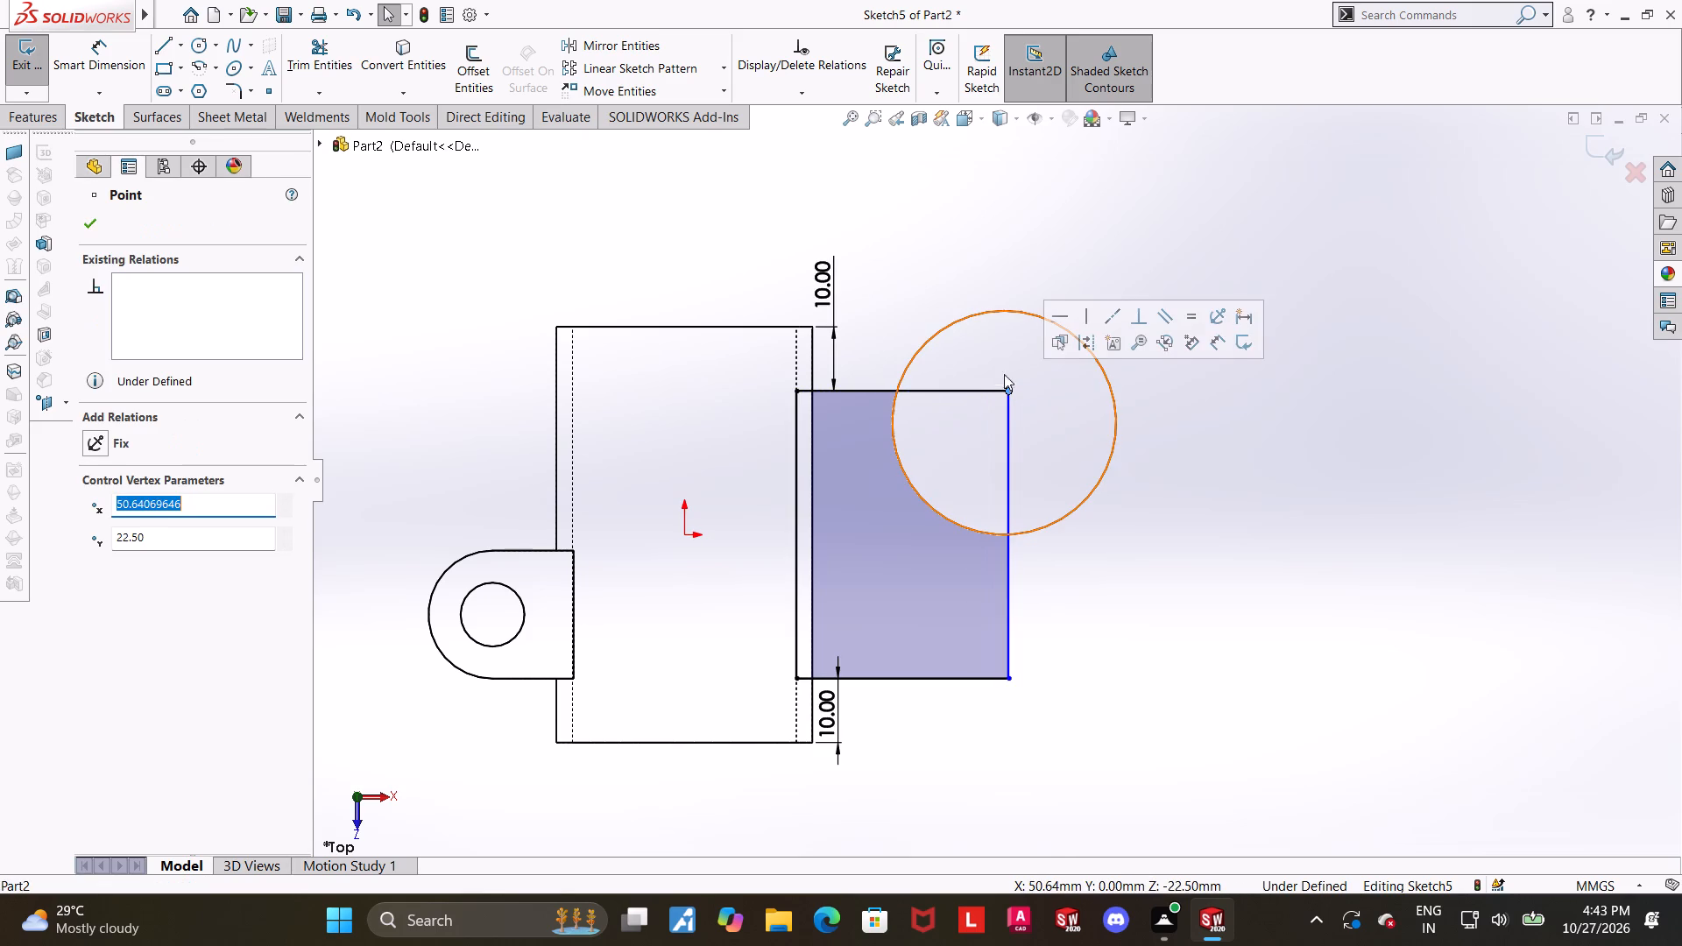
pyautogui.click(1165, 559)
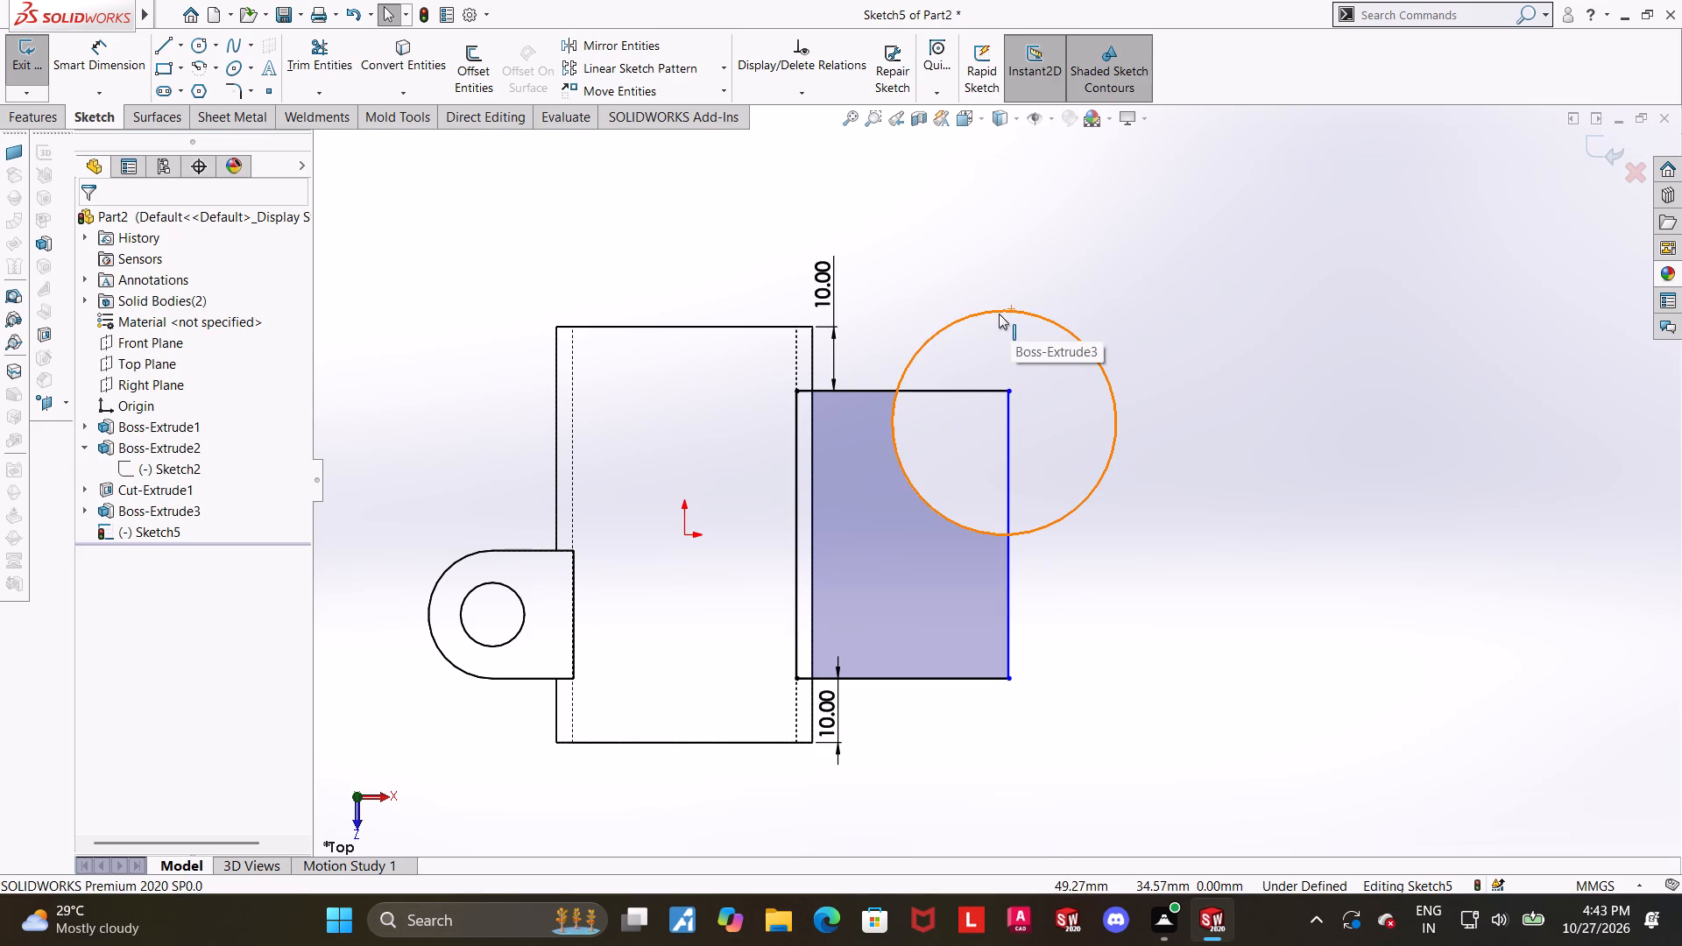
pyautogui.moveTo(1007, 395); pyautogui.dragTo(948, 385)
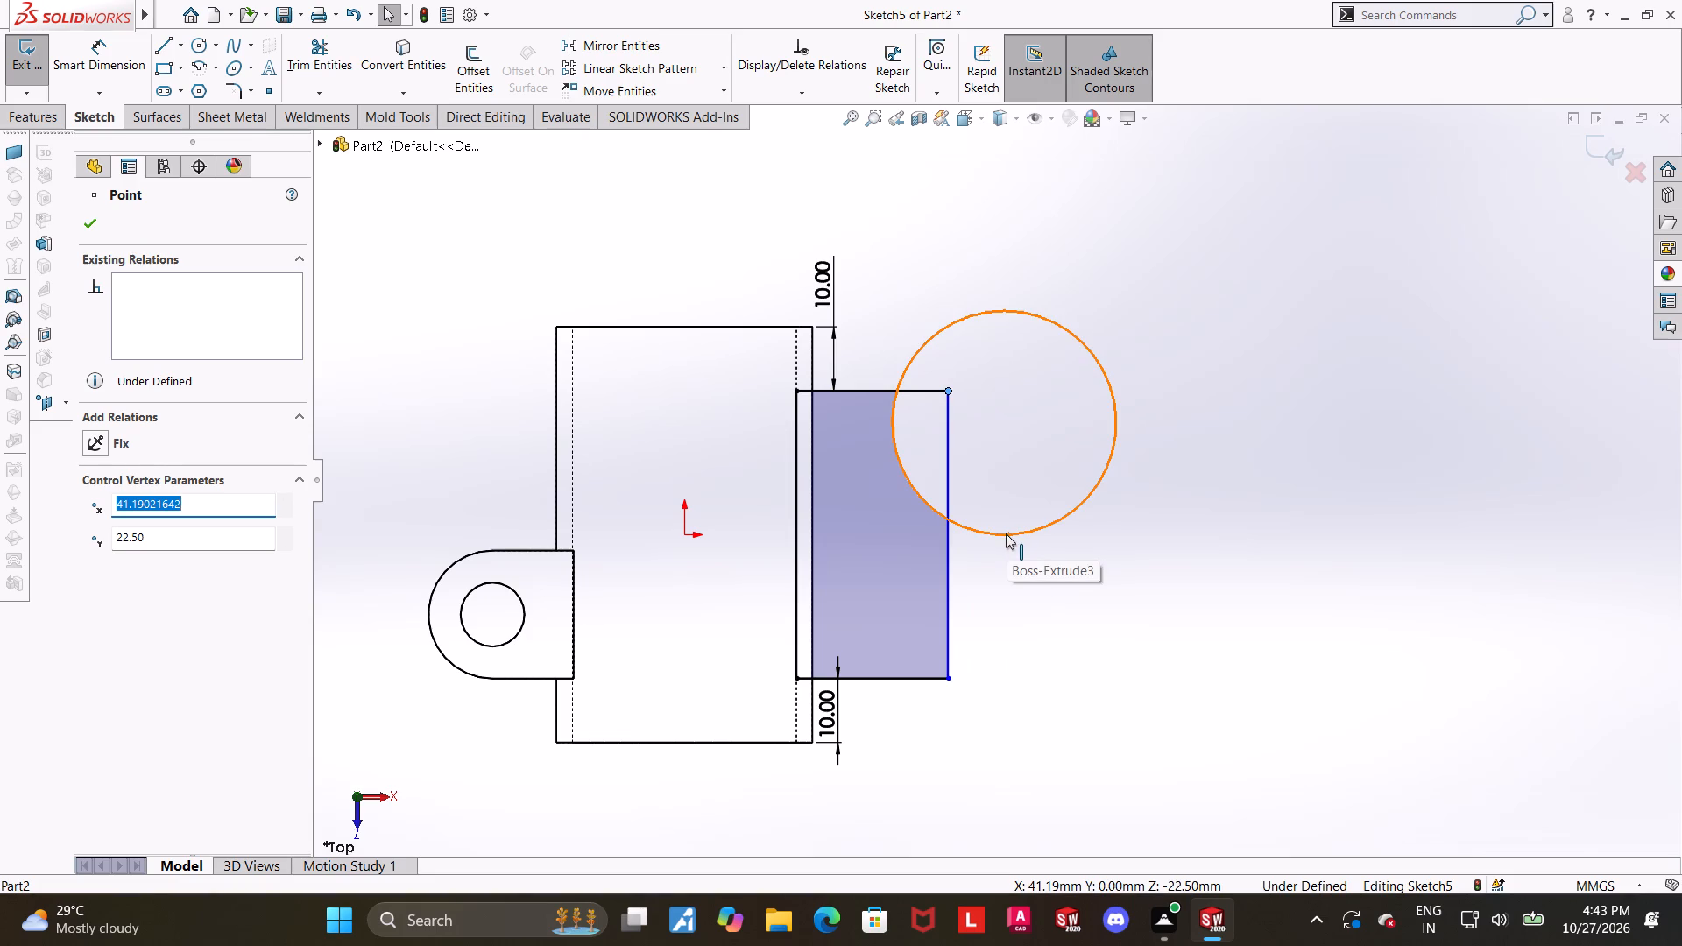
# Switch the model display to Shaded With Edges.
pyautogui.click(1001, 116)
pyautogui.click(998, 152)
pyautogui.scroll(2, 1238, 403)
pyautogui.click(1207, 437)
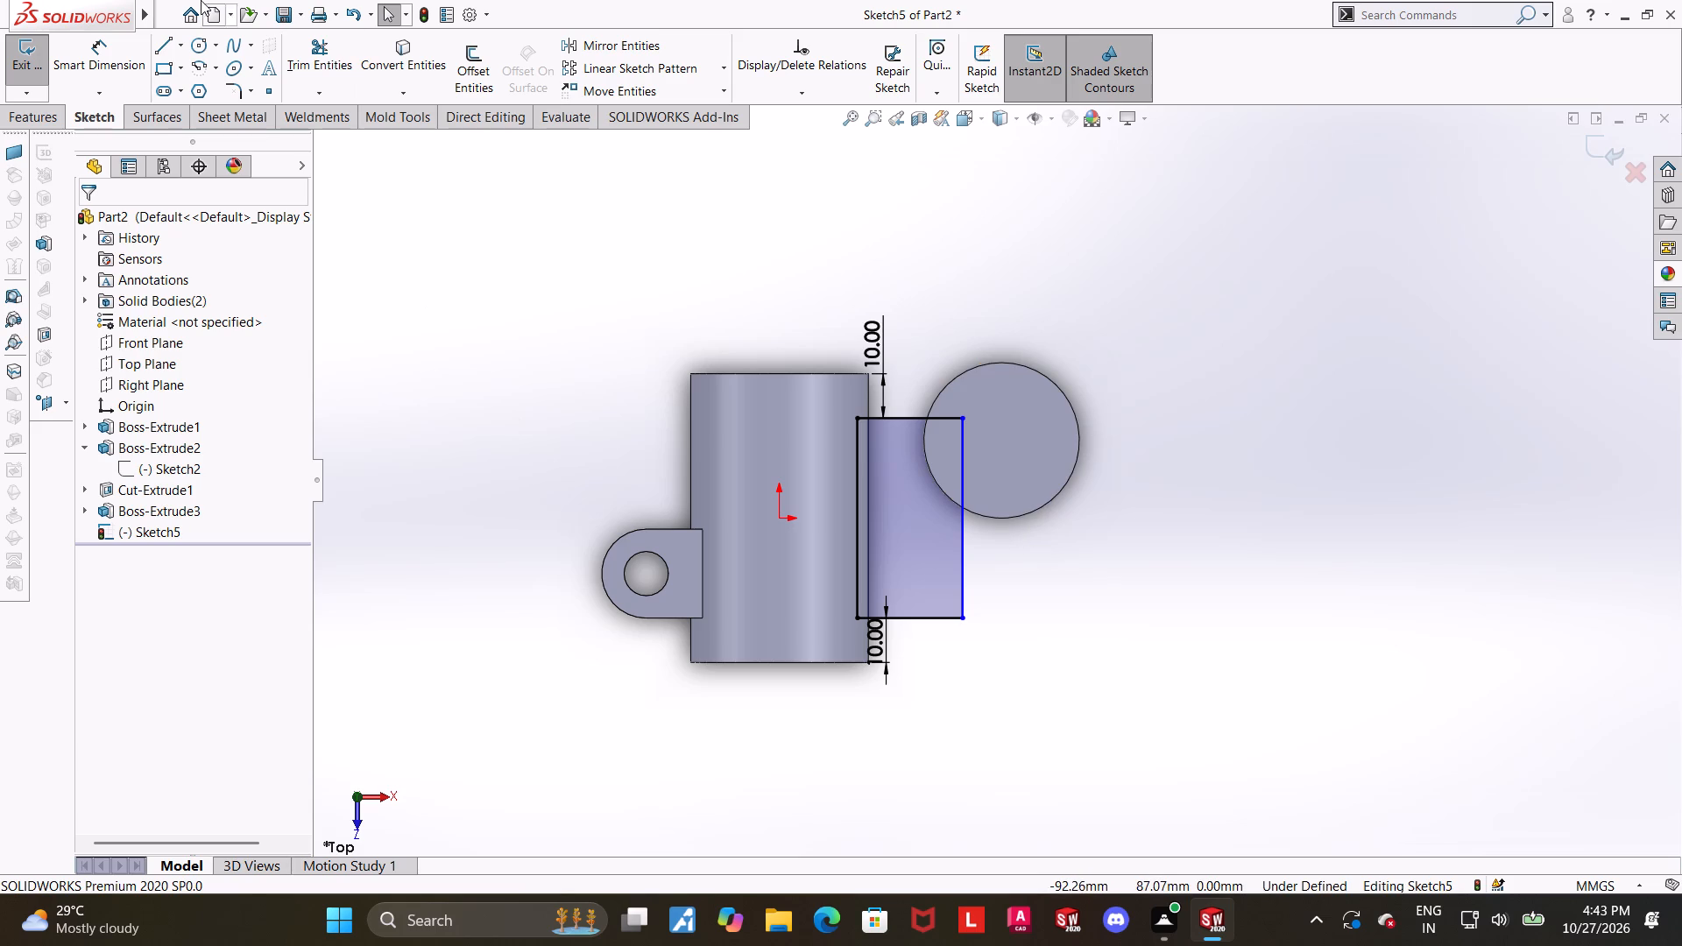
# Sketch a vertical construction centerline of 17.5 mm from the cylinder's centre to the front of its circular edge.
pyautogui.click(181, 44)
pyautogui.click(189, 88)
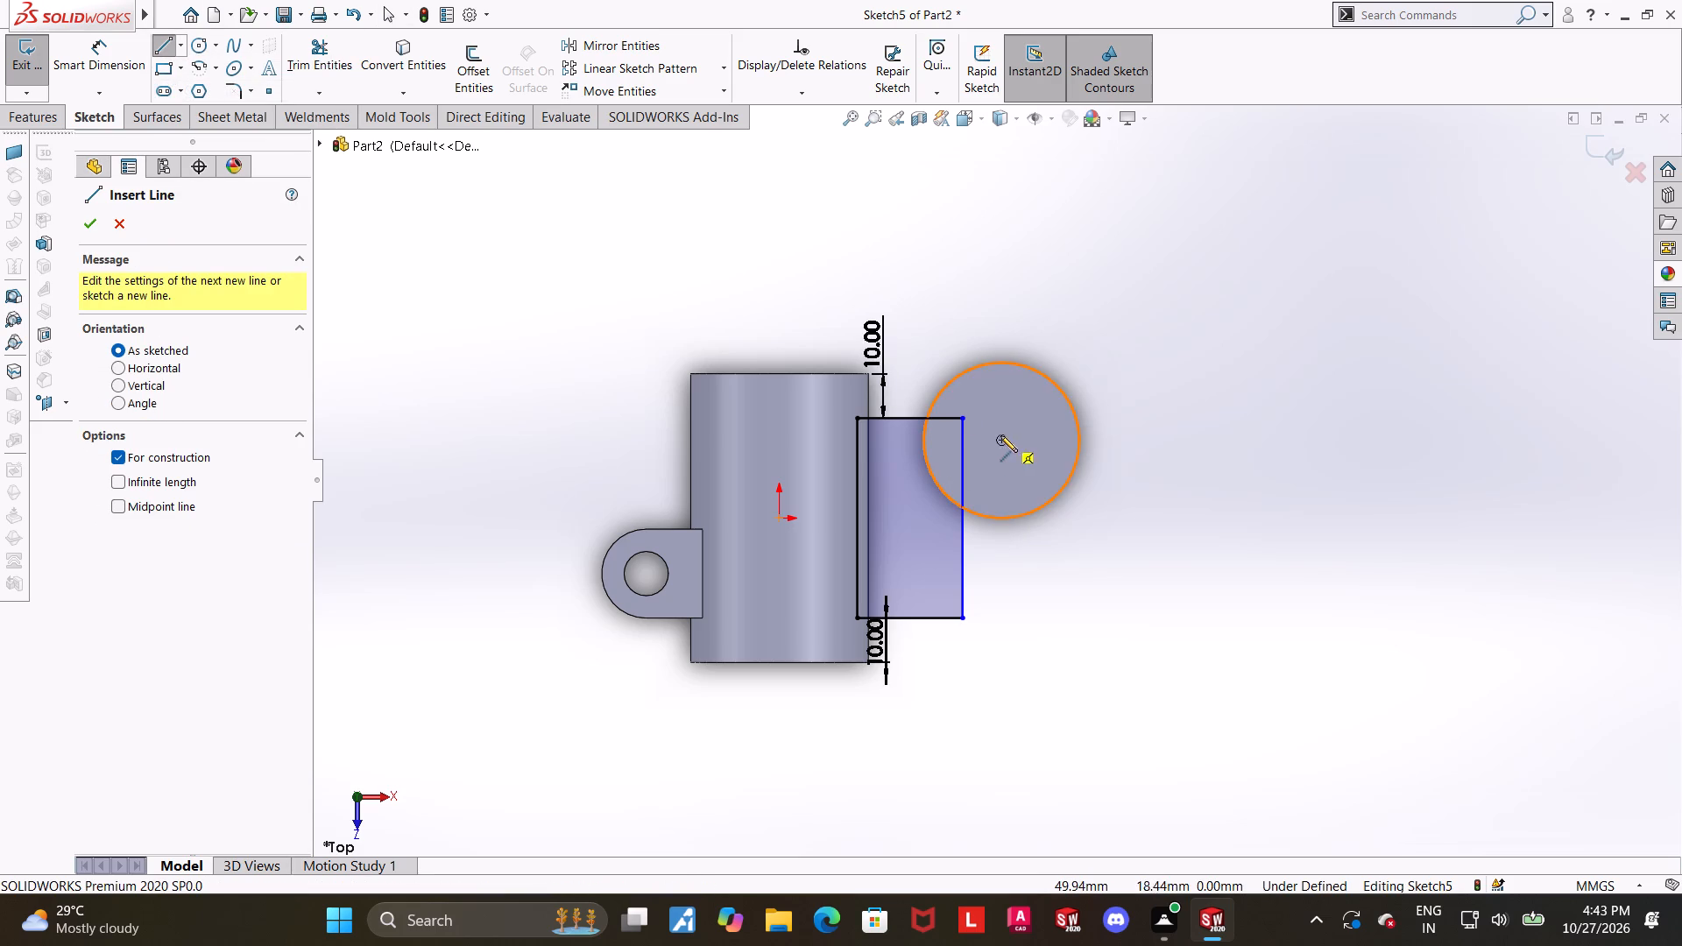
pyautogui.click(999, 439)
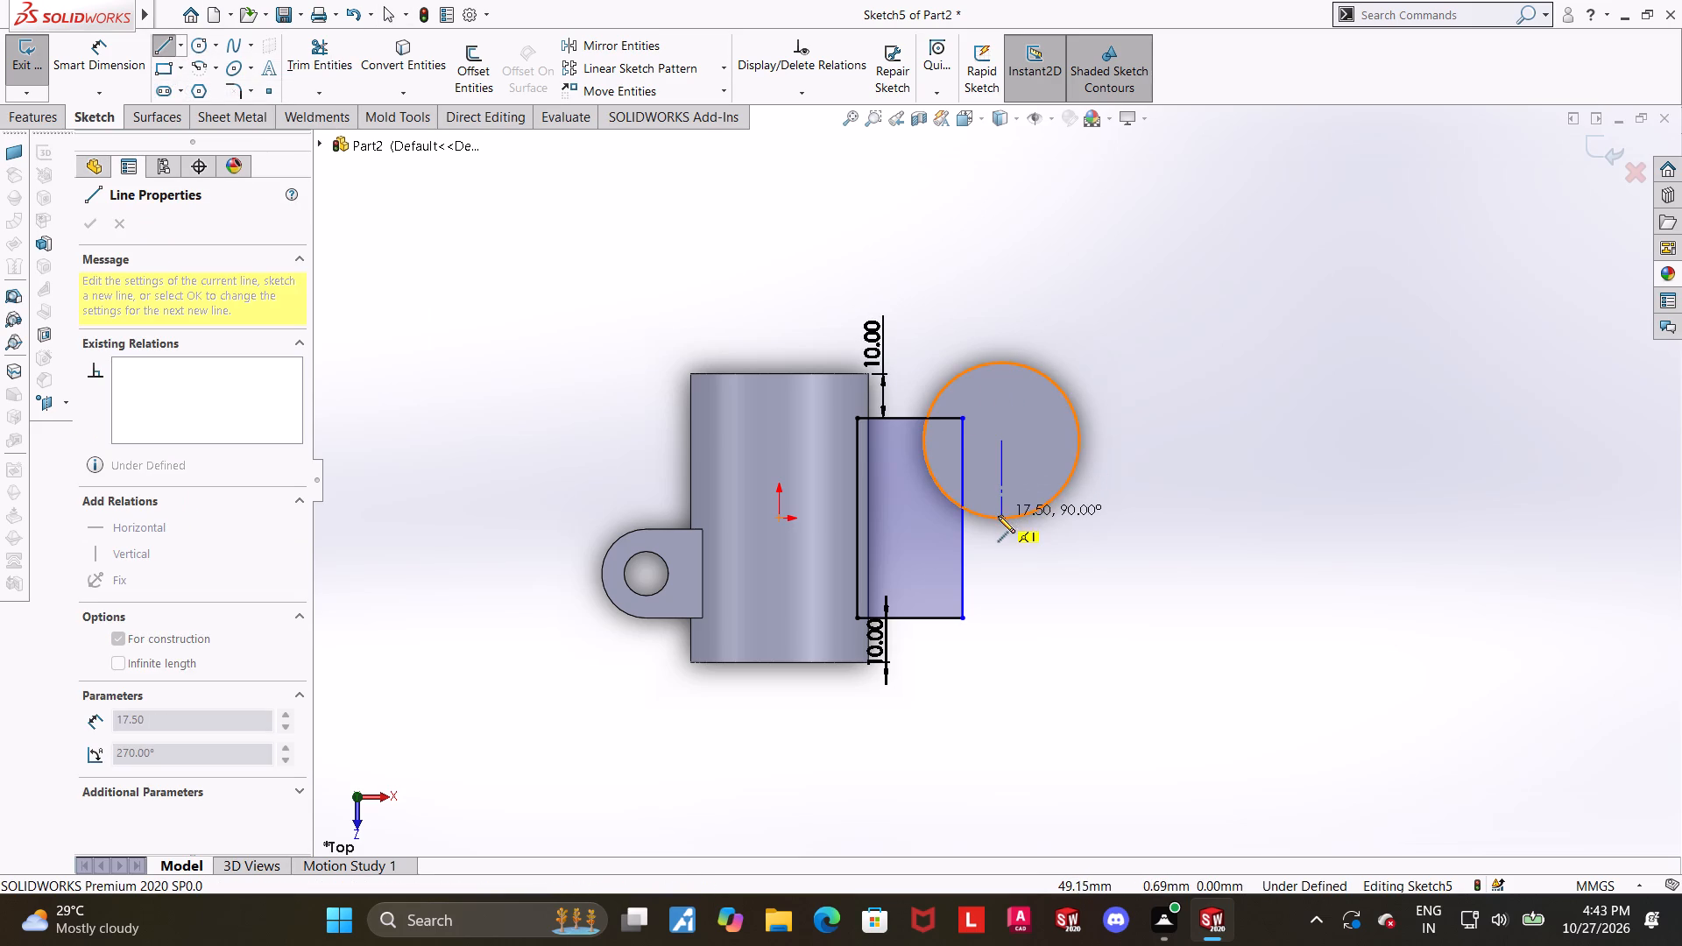
pyautogui.click(1001, 516)
pyautogui.press('Escape')
pyautogui.press('Escape')
# Make the rectangle's cylinder-side edge collinear with the construction centerline through the cylinder's centre.
pyautogui.click(960, 537)
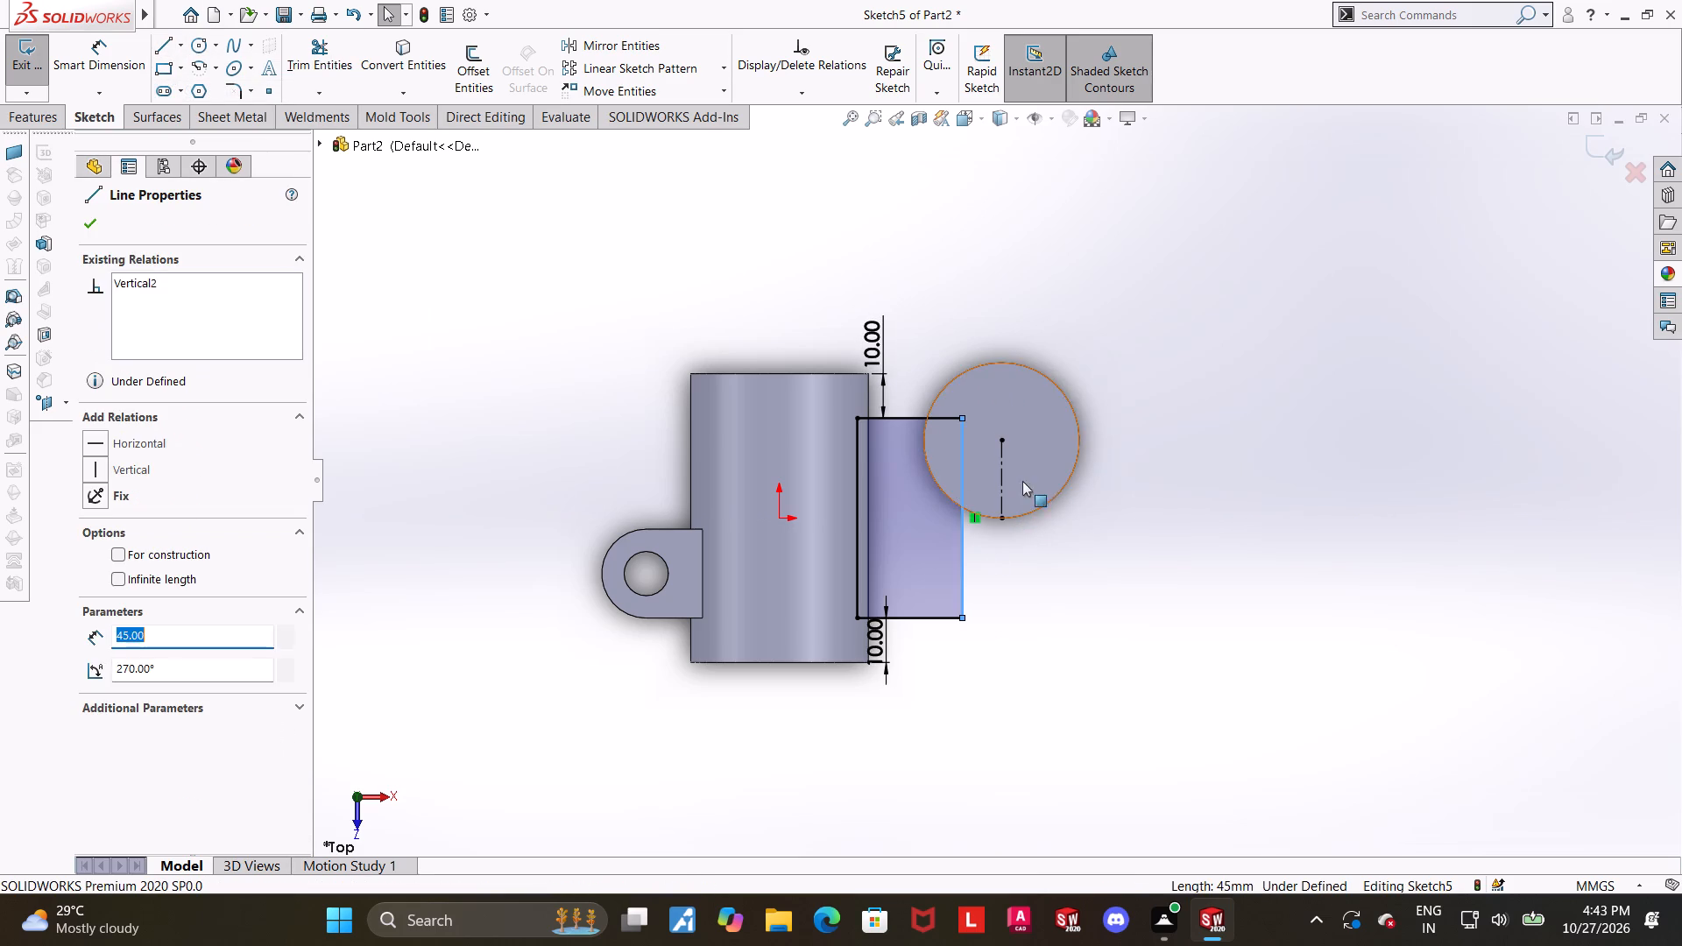
pyautogui.keyDown('ctrl'); pyautogui.click(995, 480); pyautogui.keyUp('ctrl')
pyautogui.click(1088, 555)
pyautogui.keyDown('ctrl'); pyautogui.click(1001, 486); pyautogui.keyUp('ctrl')
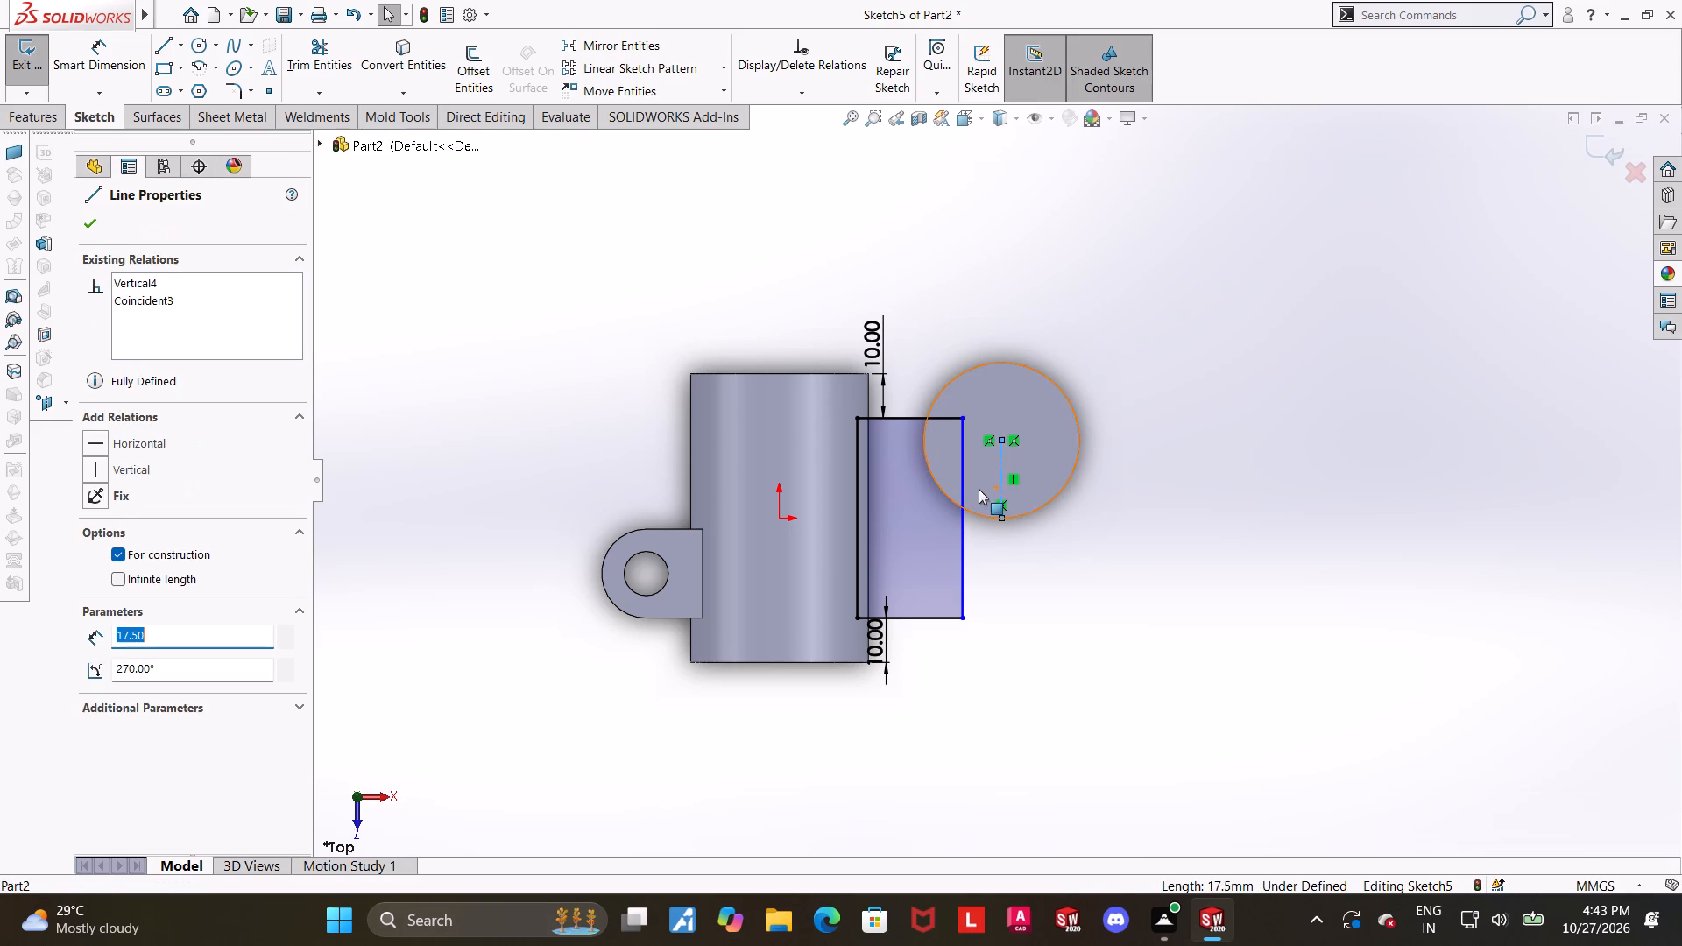
pyautogui.keyDown('ctrl'); pyautogui.click(964, 484); pyautogui.keyUp('ctrl')
pyautogui.click(102, 579)
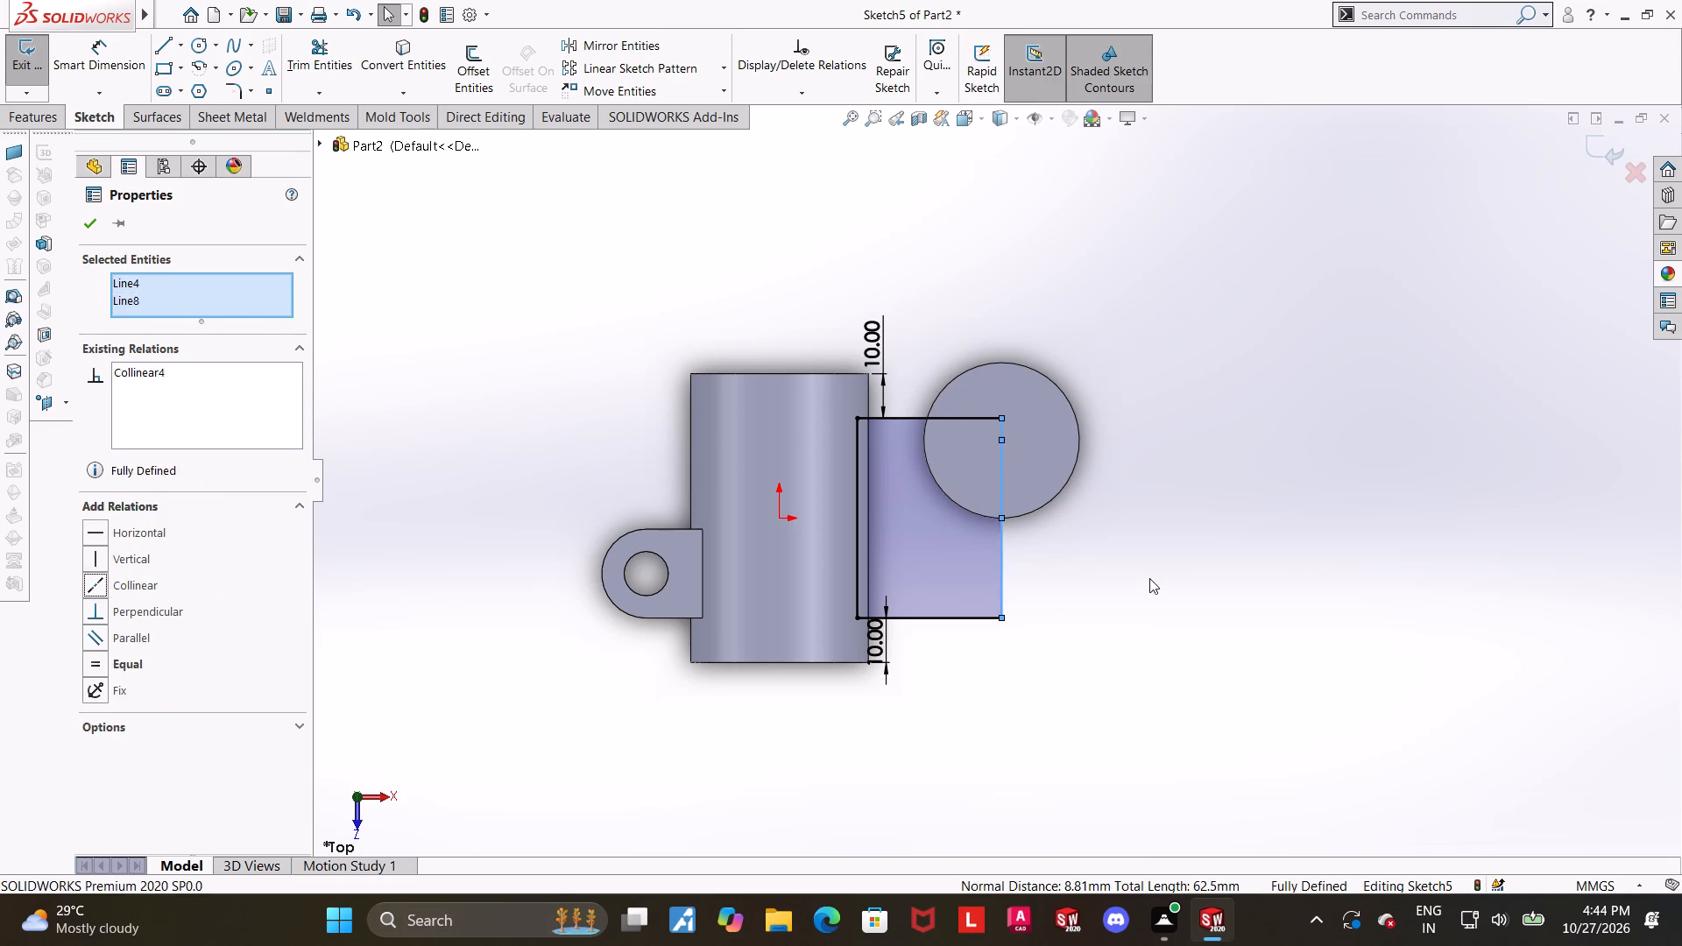
pyautogui.click(1149, 578)
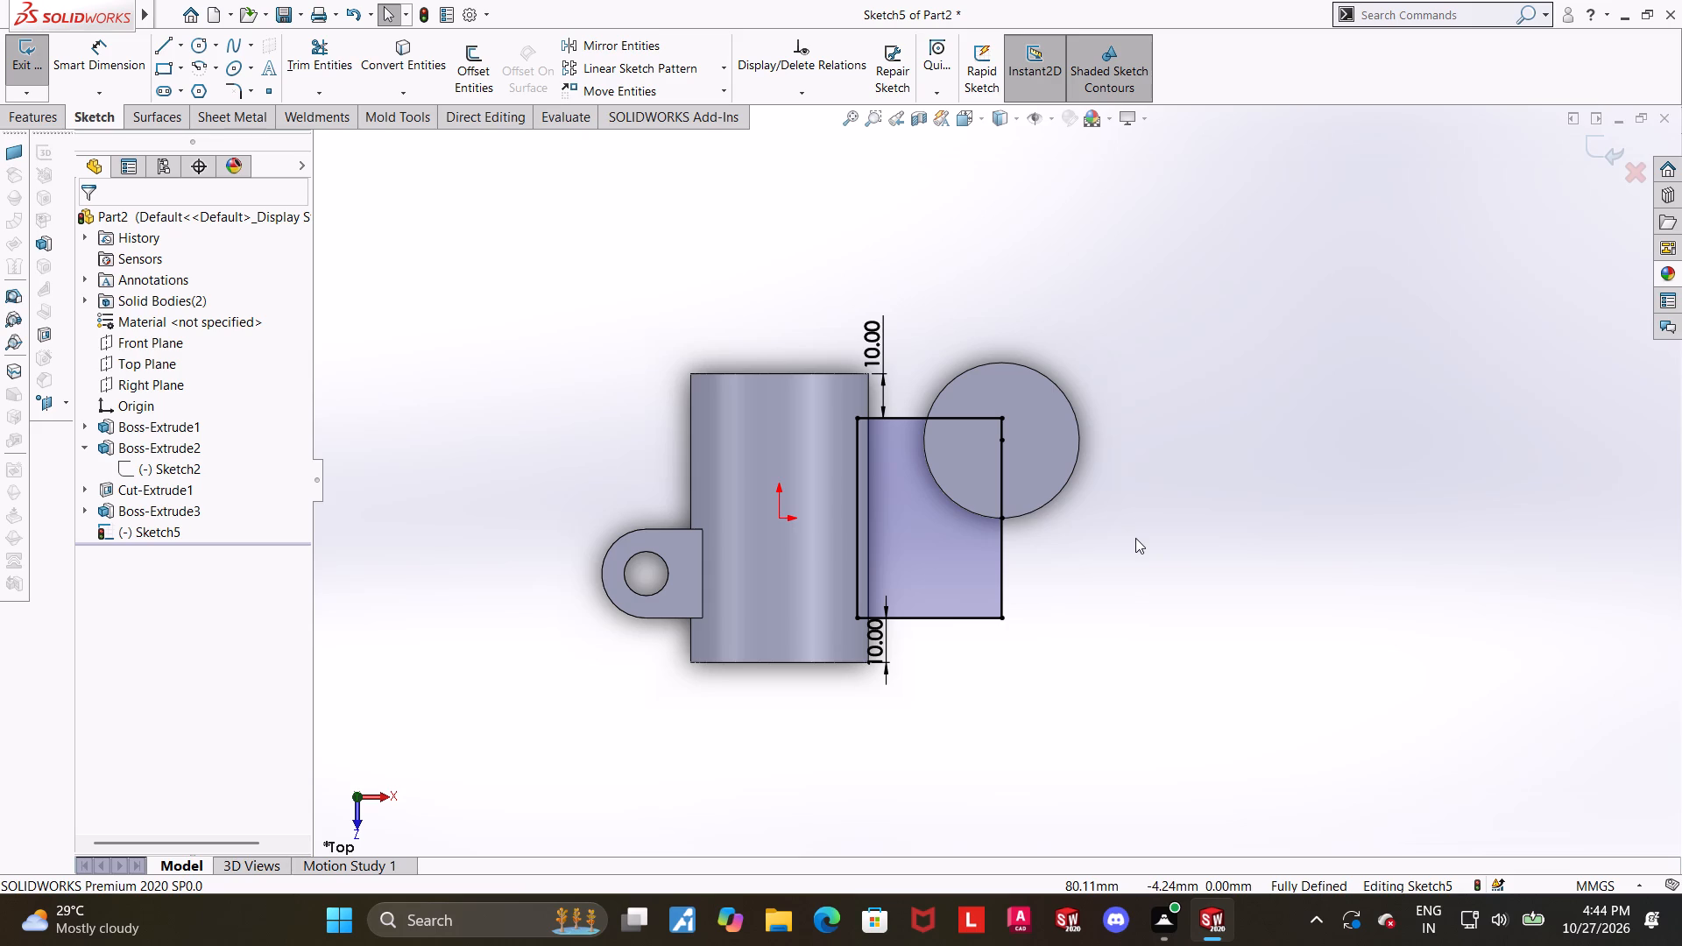
# Finish the rectangle sketch and return to the part.
pyautogui.scroll(1, 1135, 538)
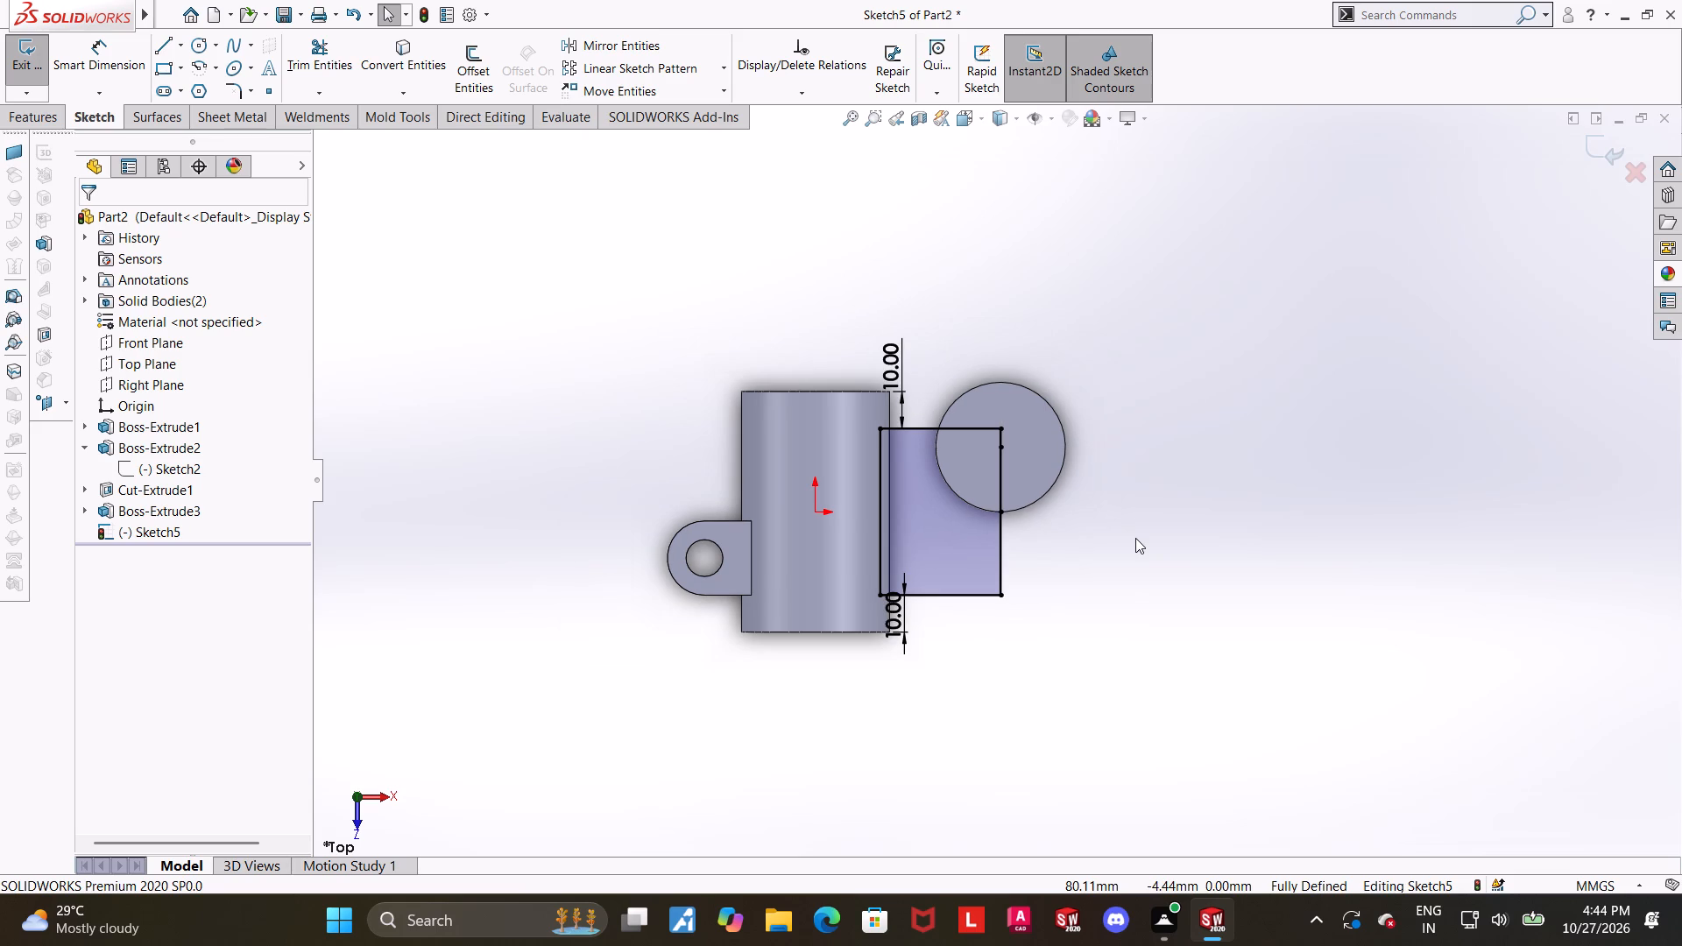
pyautogui.scroll(1, 1135, 538)
pyautogui.scroll(-1, 1135, 538)
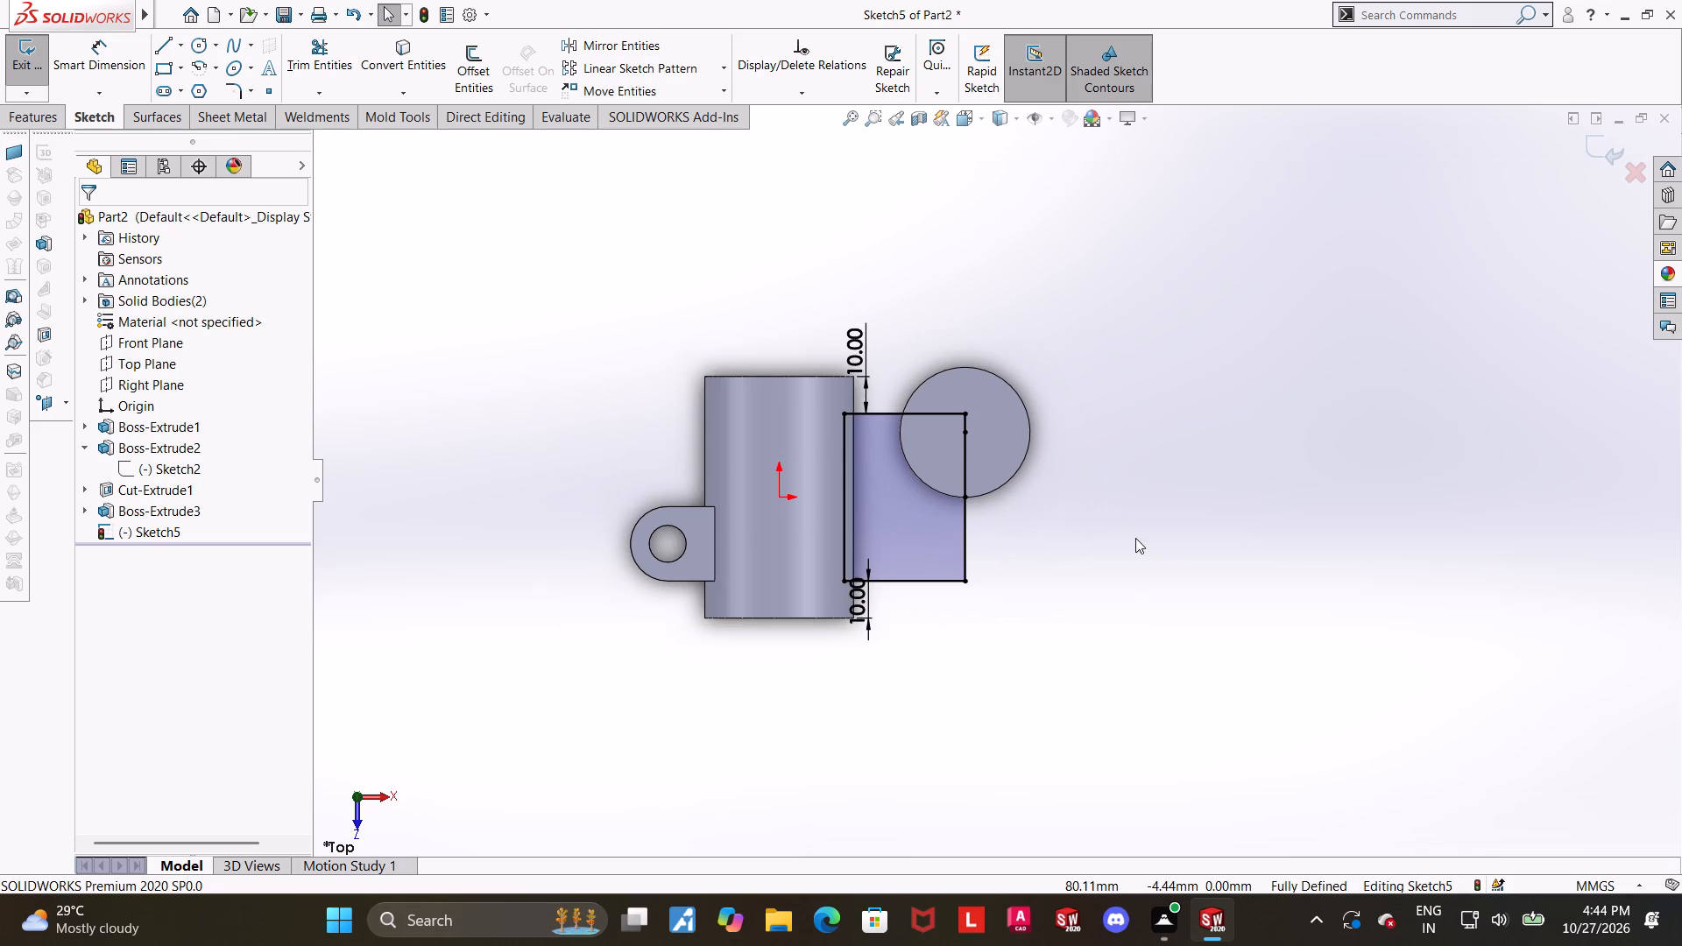
pyautogui.scroll(1, 1135, 538)
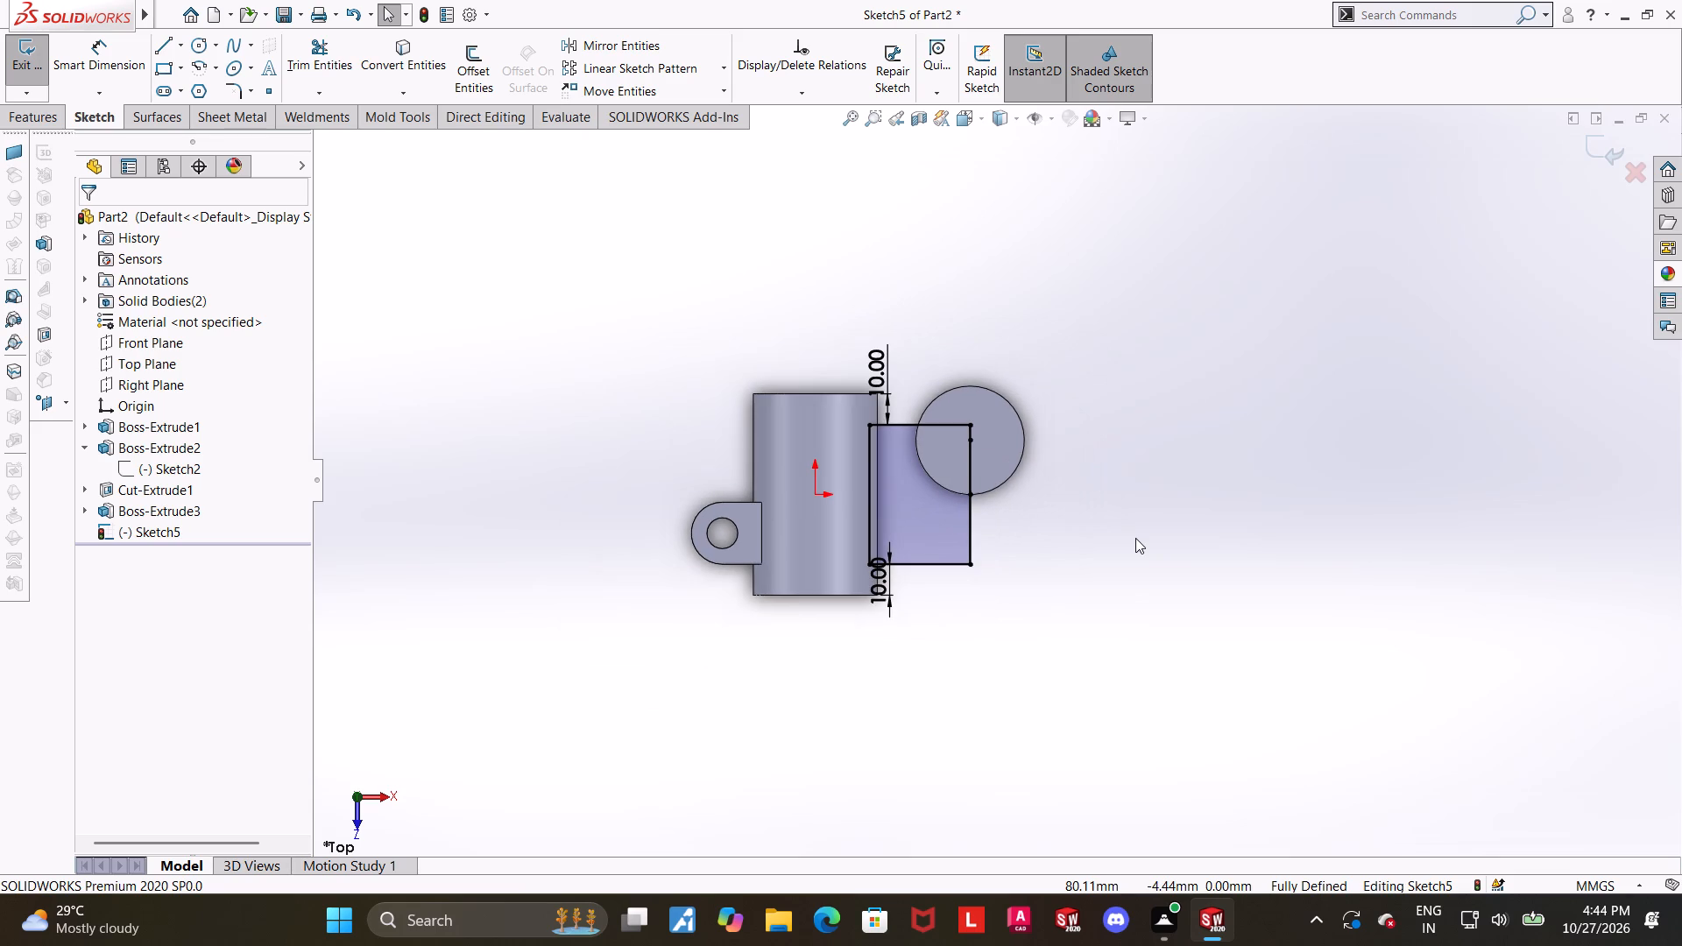
pyautogui.scroll(-1, 1068, 408)
pyautogui.press('Escape')
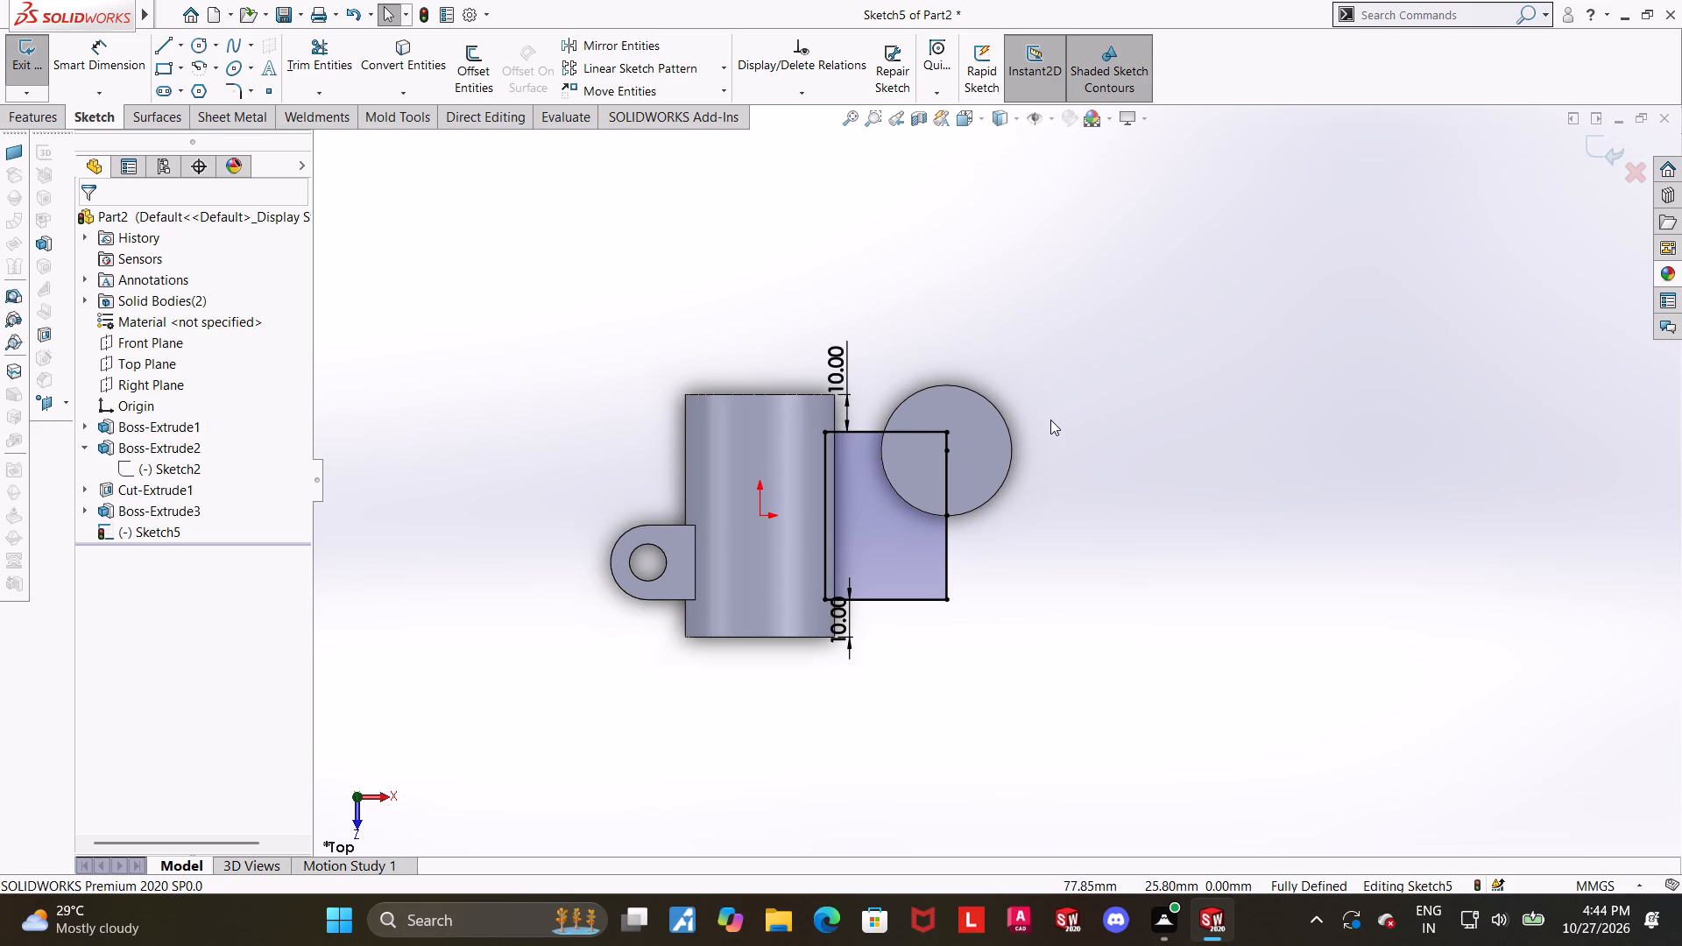
pyautogui.scroll(1, 1042, 422)
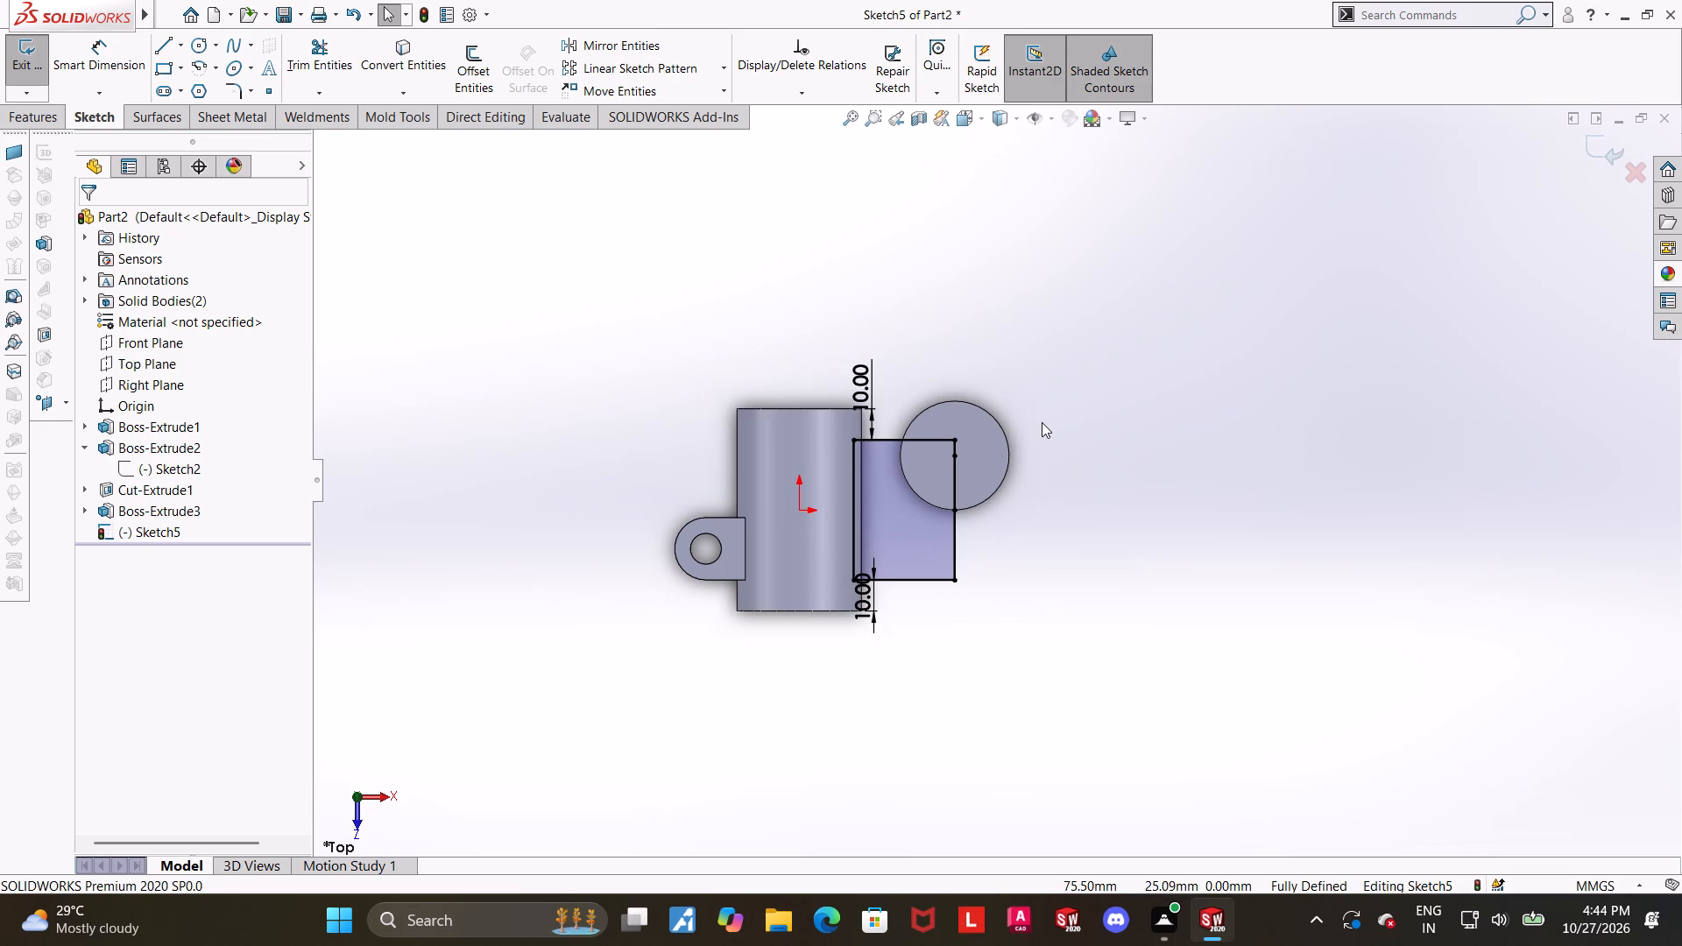
pyautogui.click(1598, 152)
# Edit the upright cylinder's base sketch, set the circle's diameter to 50 mm, and exit the sketch.
pyautogui.click(93, 505)
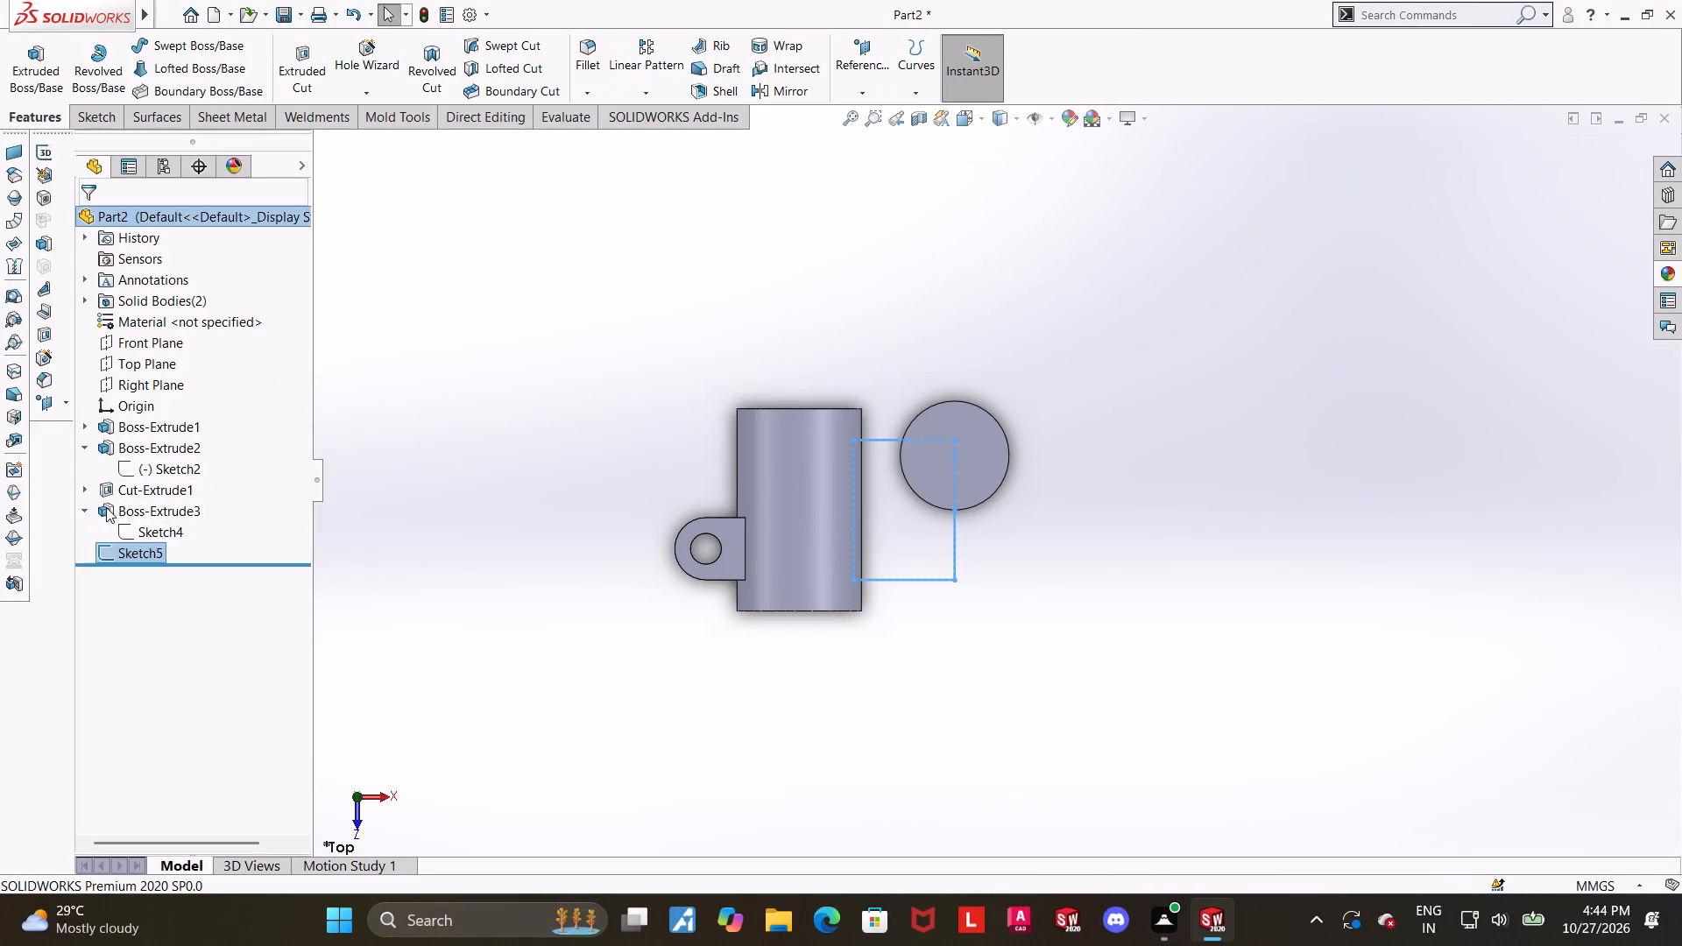
pyautogui.click(140, 518)
pyautogui.click(145, 526)
pyautogui.click(152, 479)
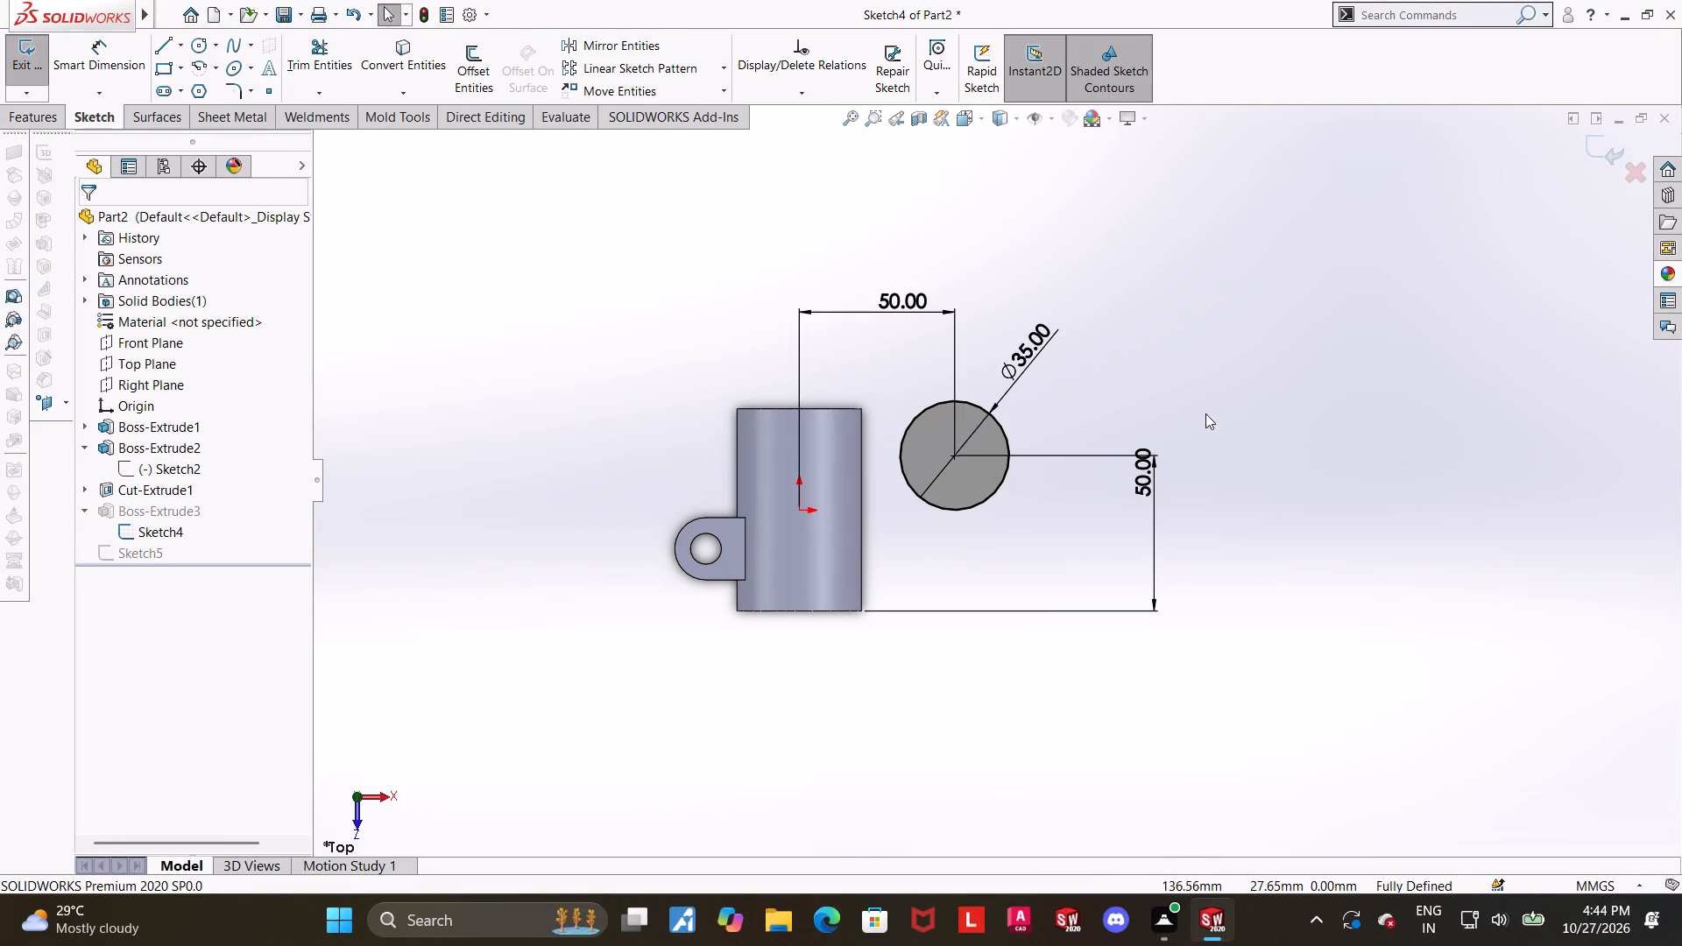
pyautogui.doubleClick(1031, 349)
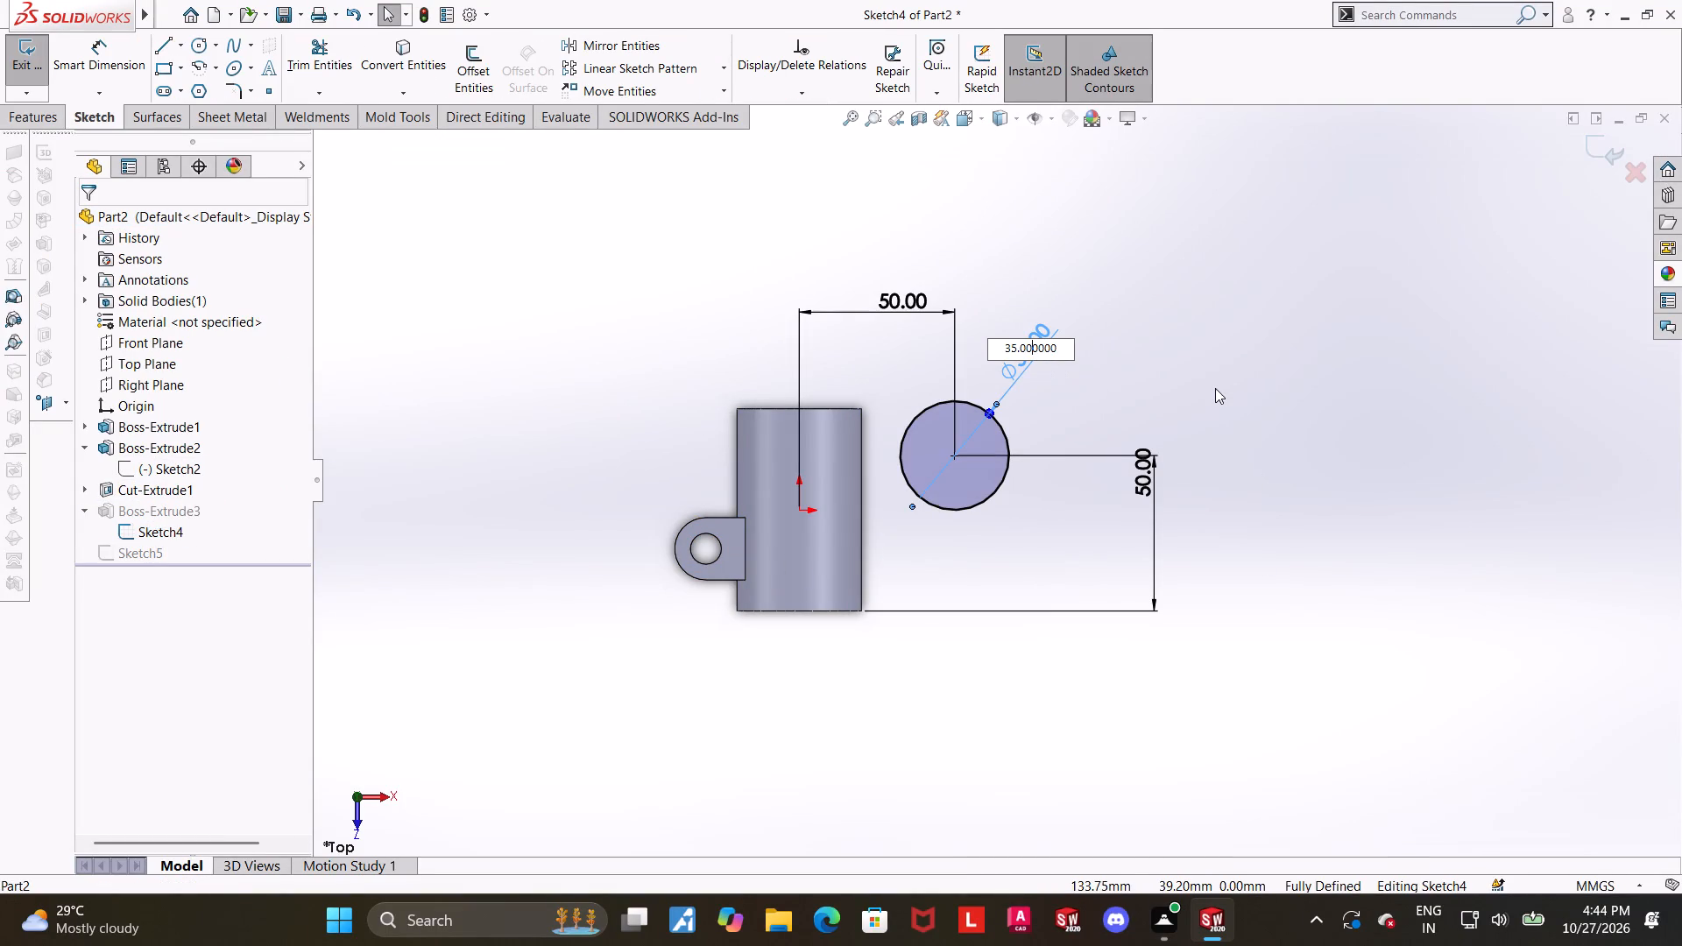
pyautogui.click(1193, 388)
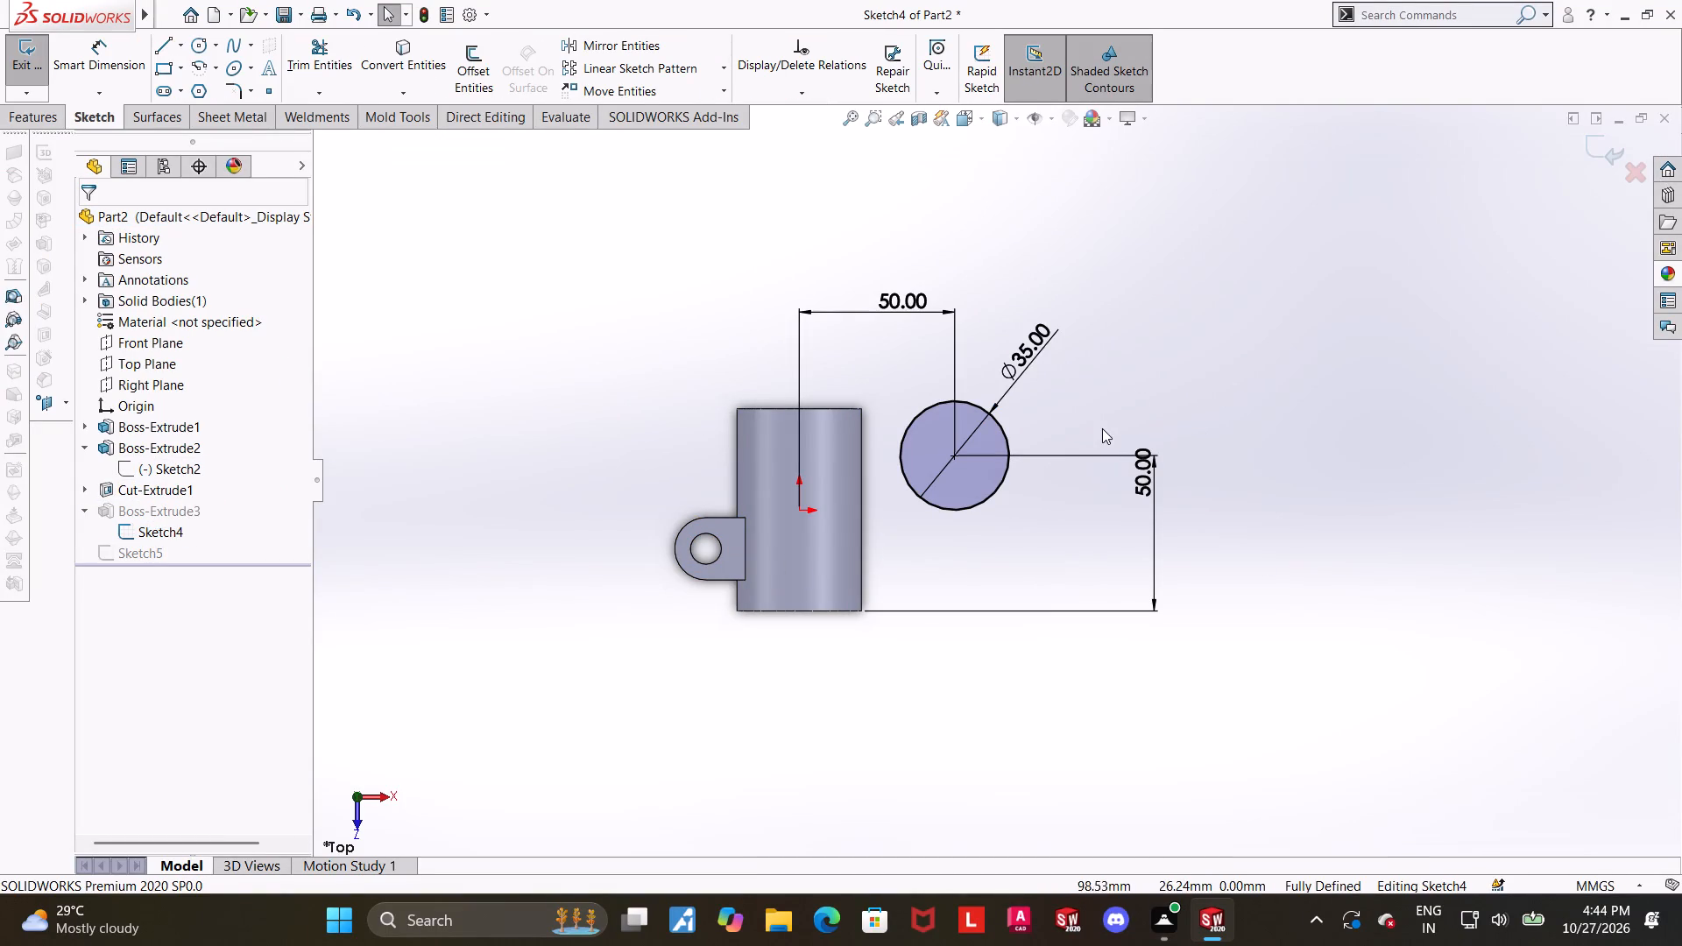
pyautogui.doubleClick(1030, 350)
pyautogui.write('50')
pyautogui.press('Return')
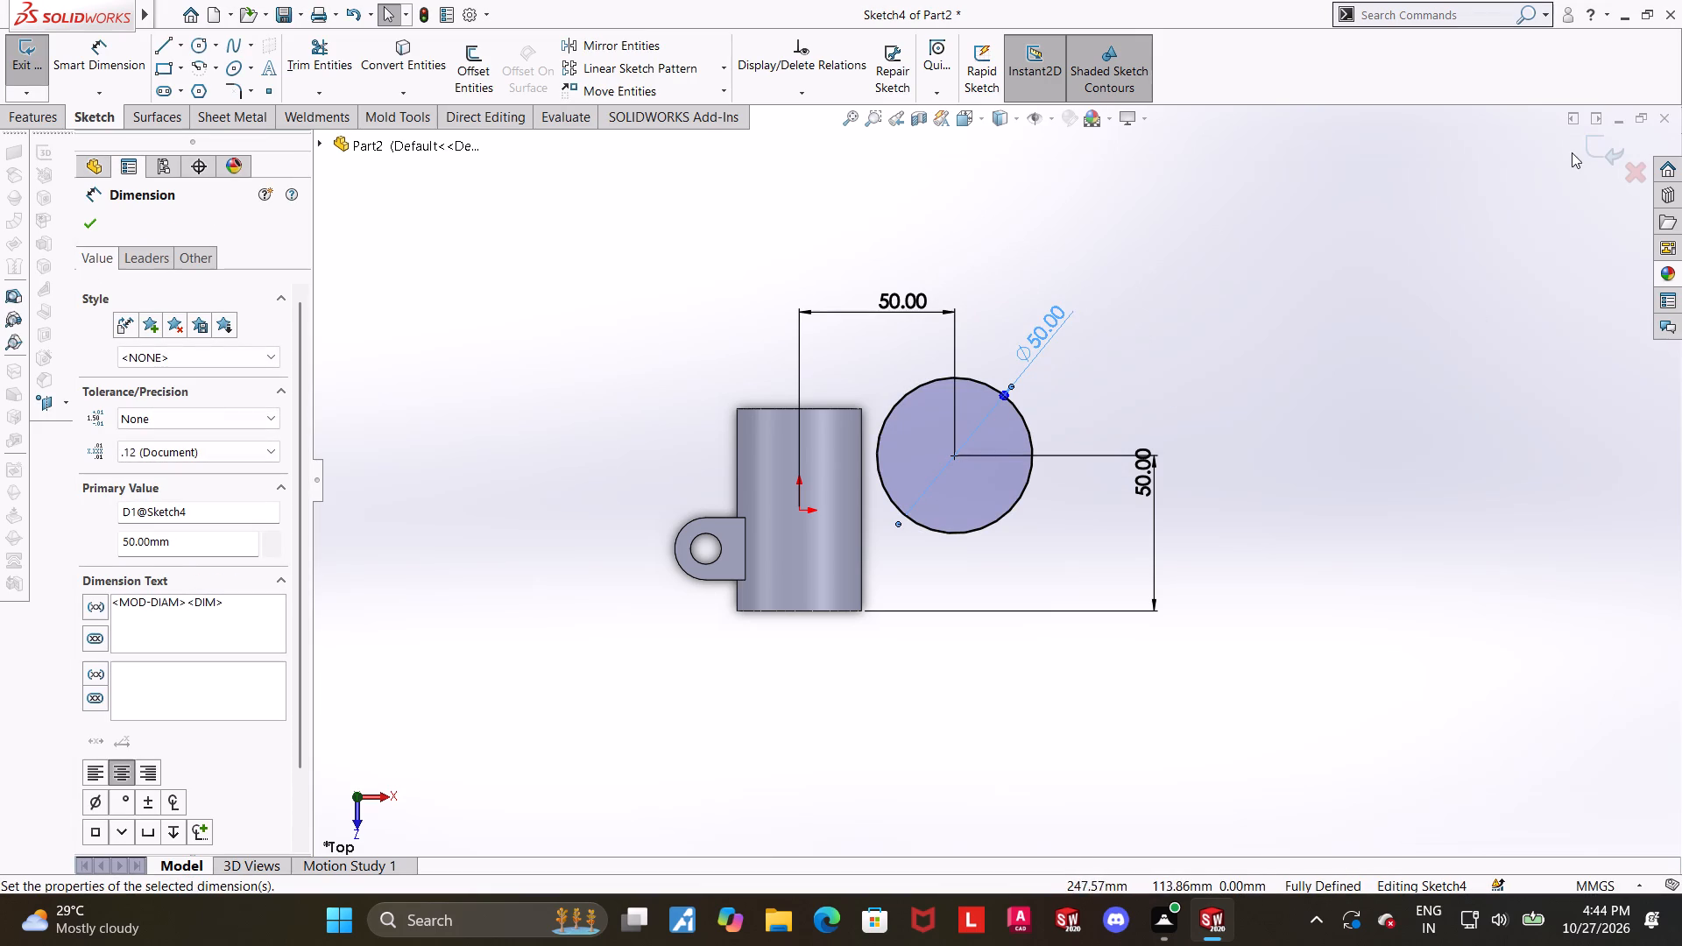
pyautogui.scroll(1, 1438, 505)
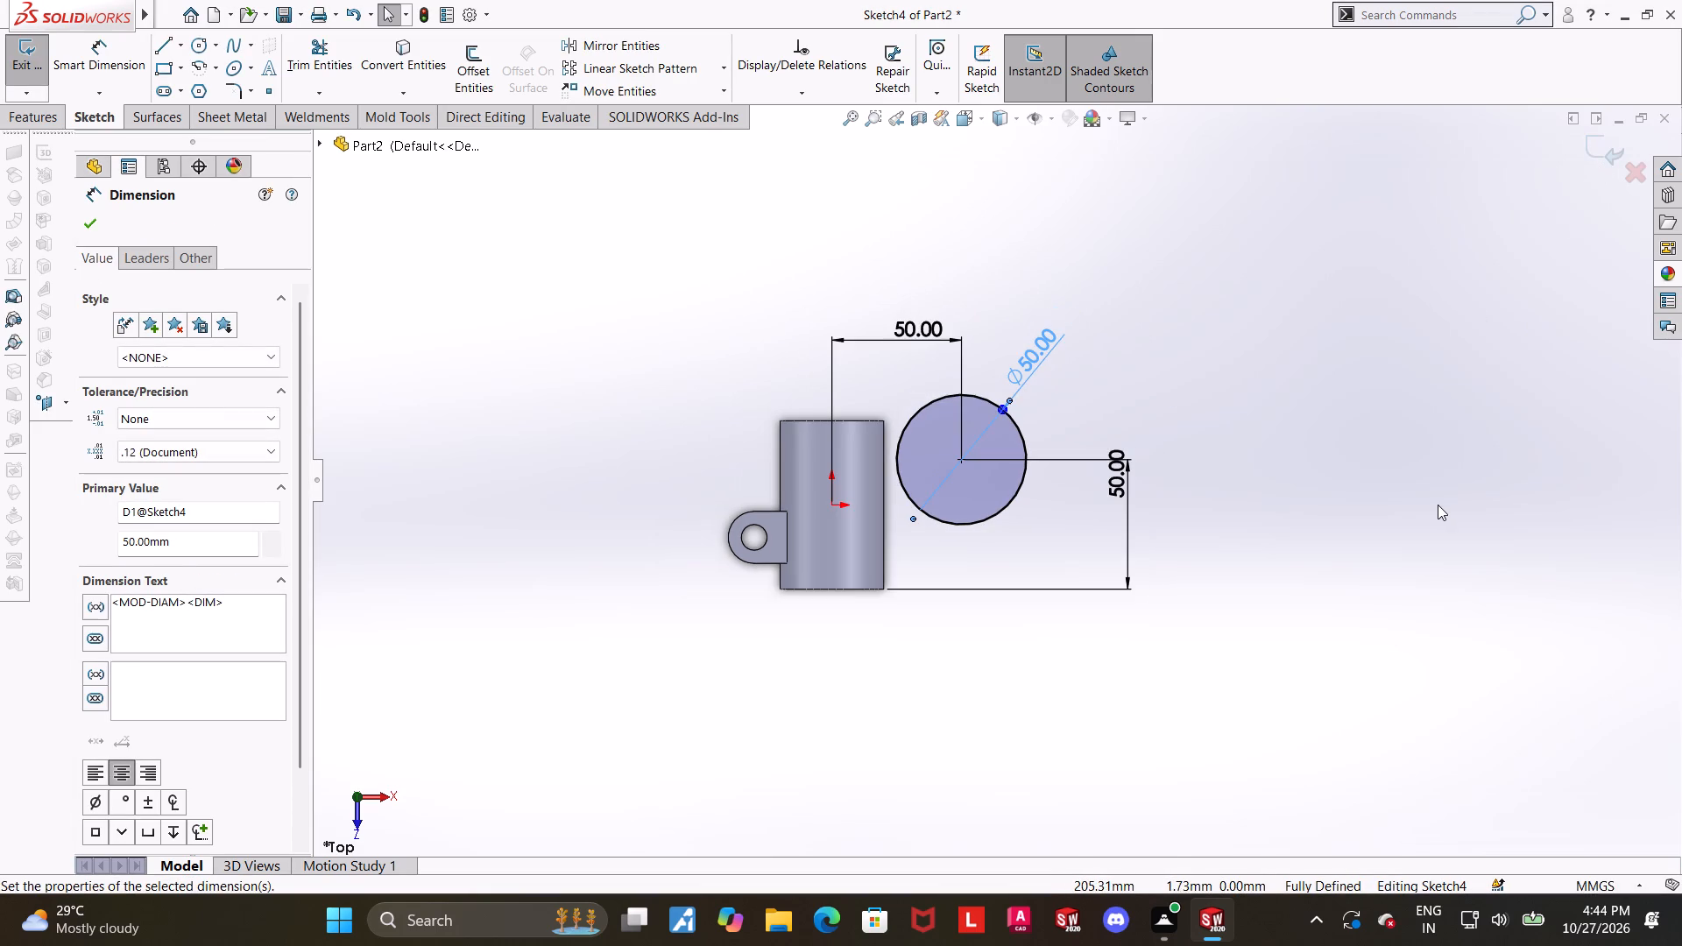
pyautogui.scroll(-1, 1330, 522)
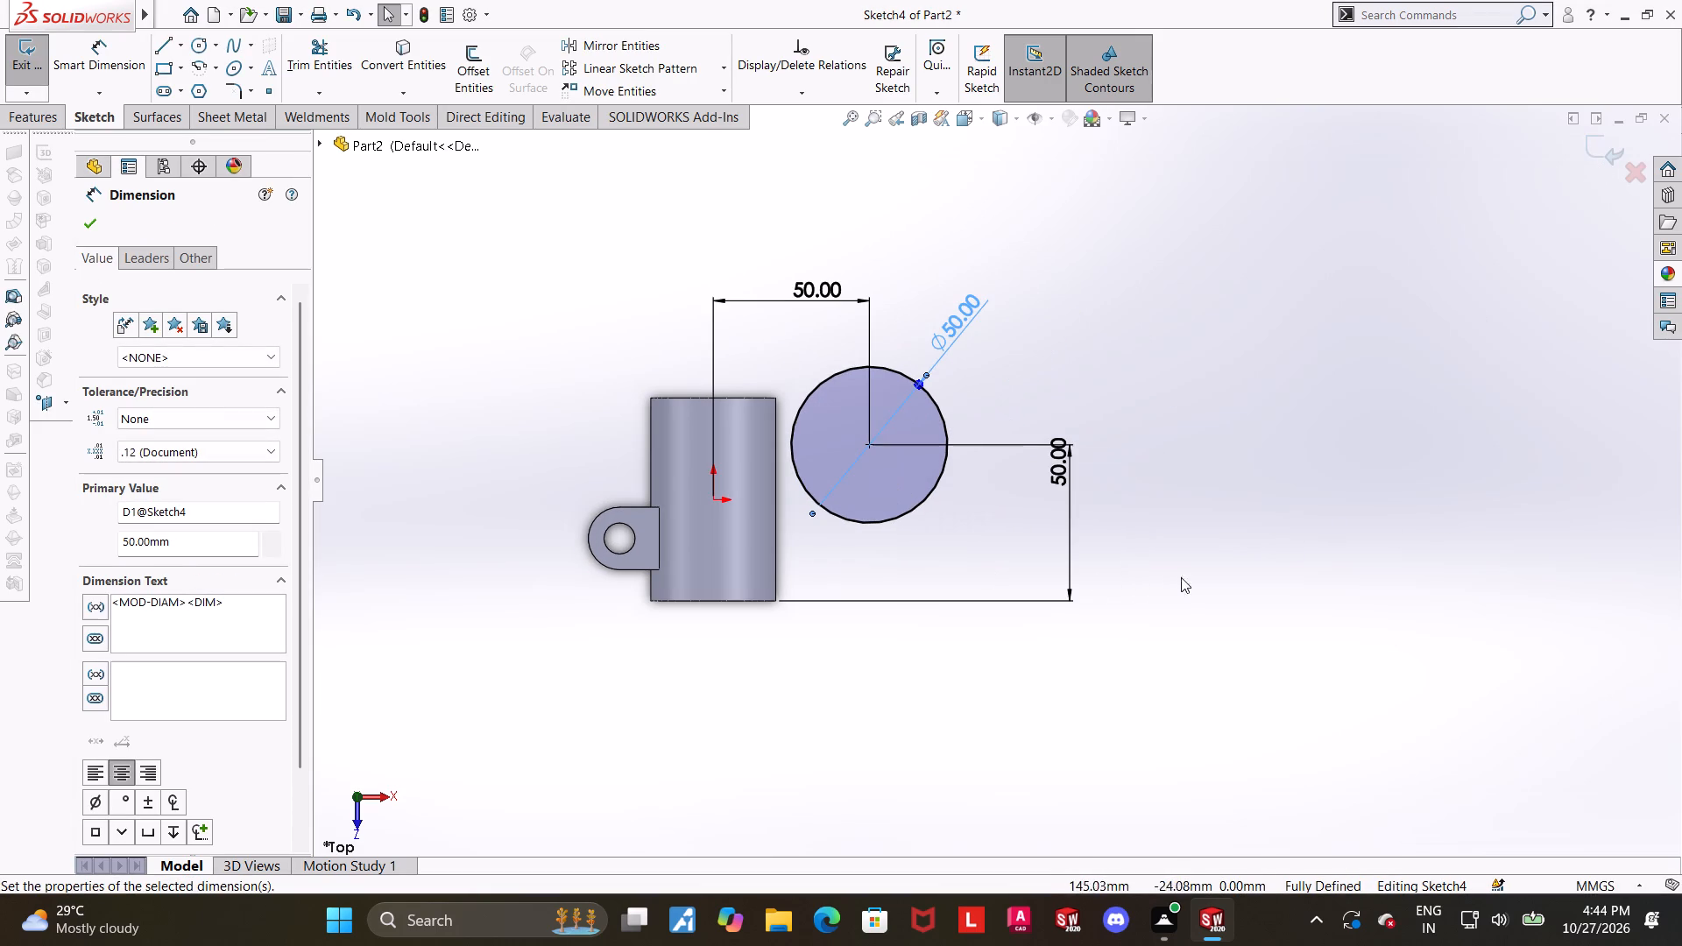
pyautogui.scroll(1, 998, 343)
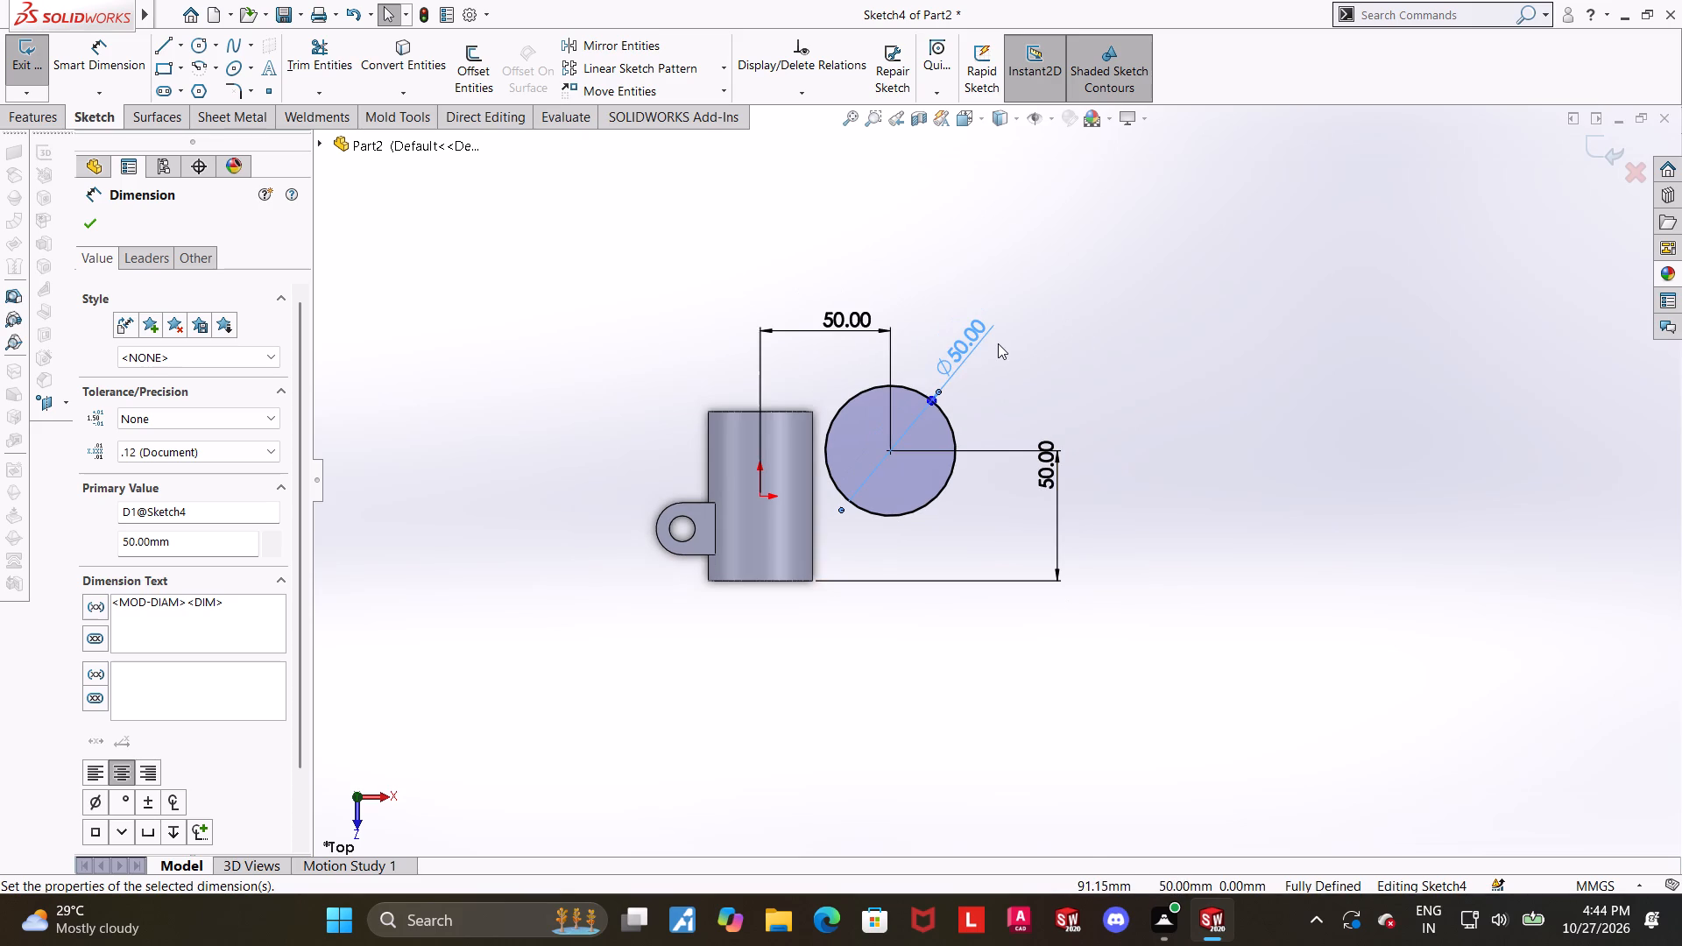
pyautogui.scroll(-1, 837, 432)
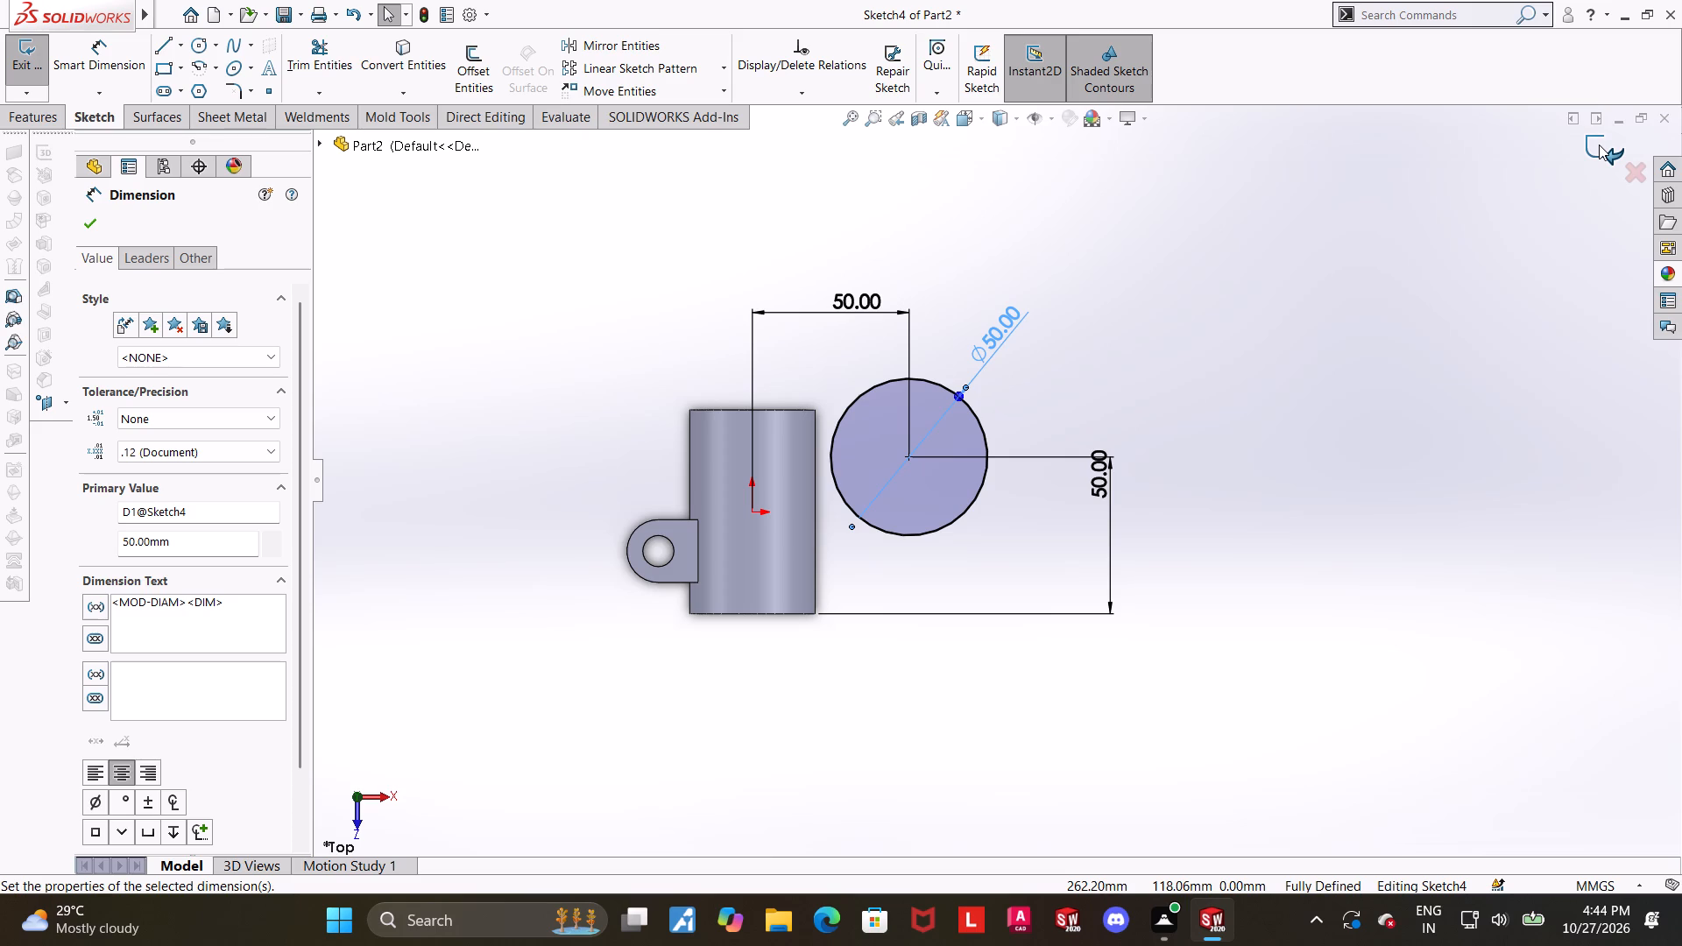
pyautogui.click(1287, 504)
# Examine the rectangle sketch and the cylinder's base sketch dimensions against the shell and cylinder.
pyautogui.scroll(-1, 894, 546)
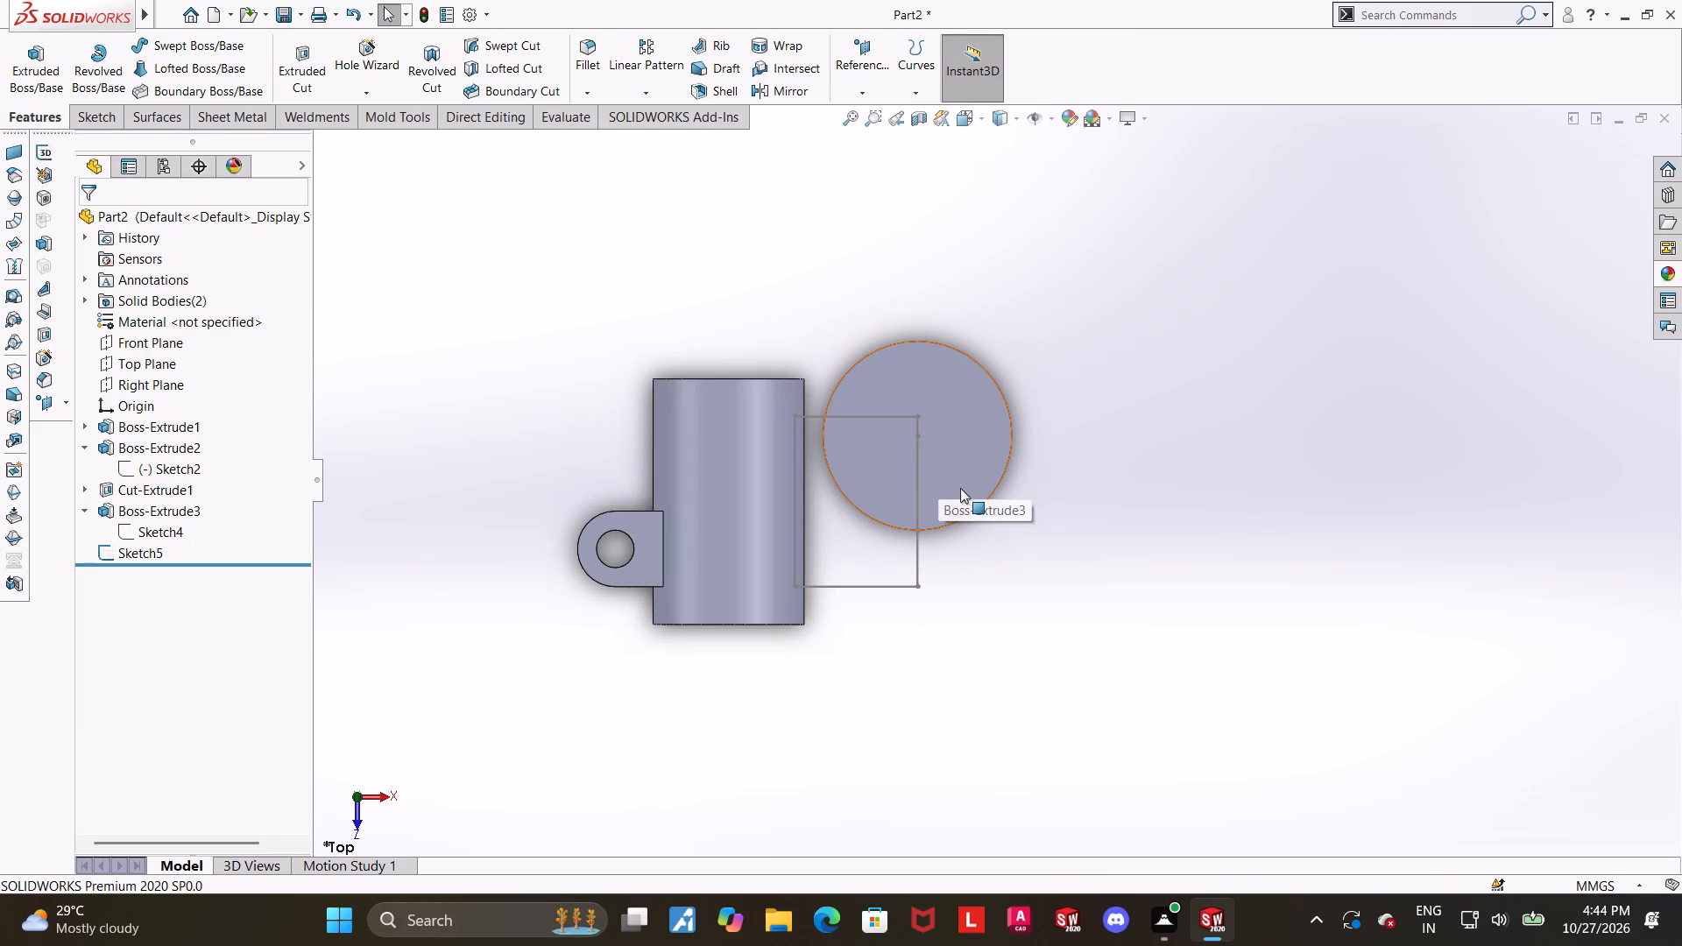
pyautogui.scroll(-1, 960, 488)
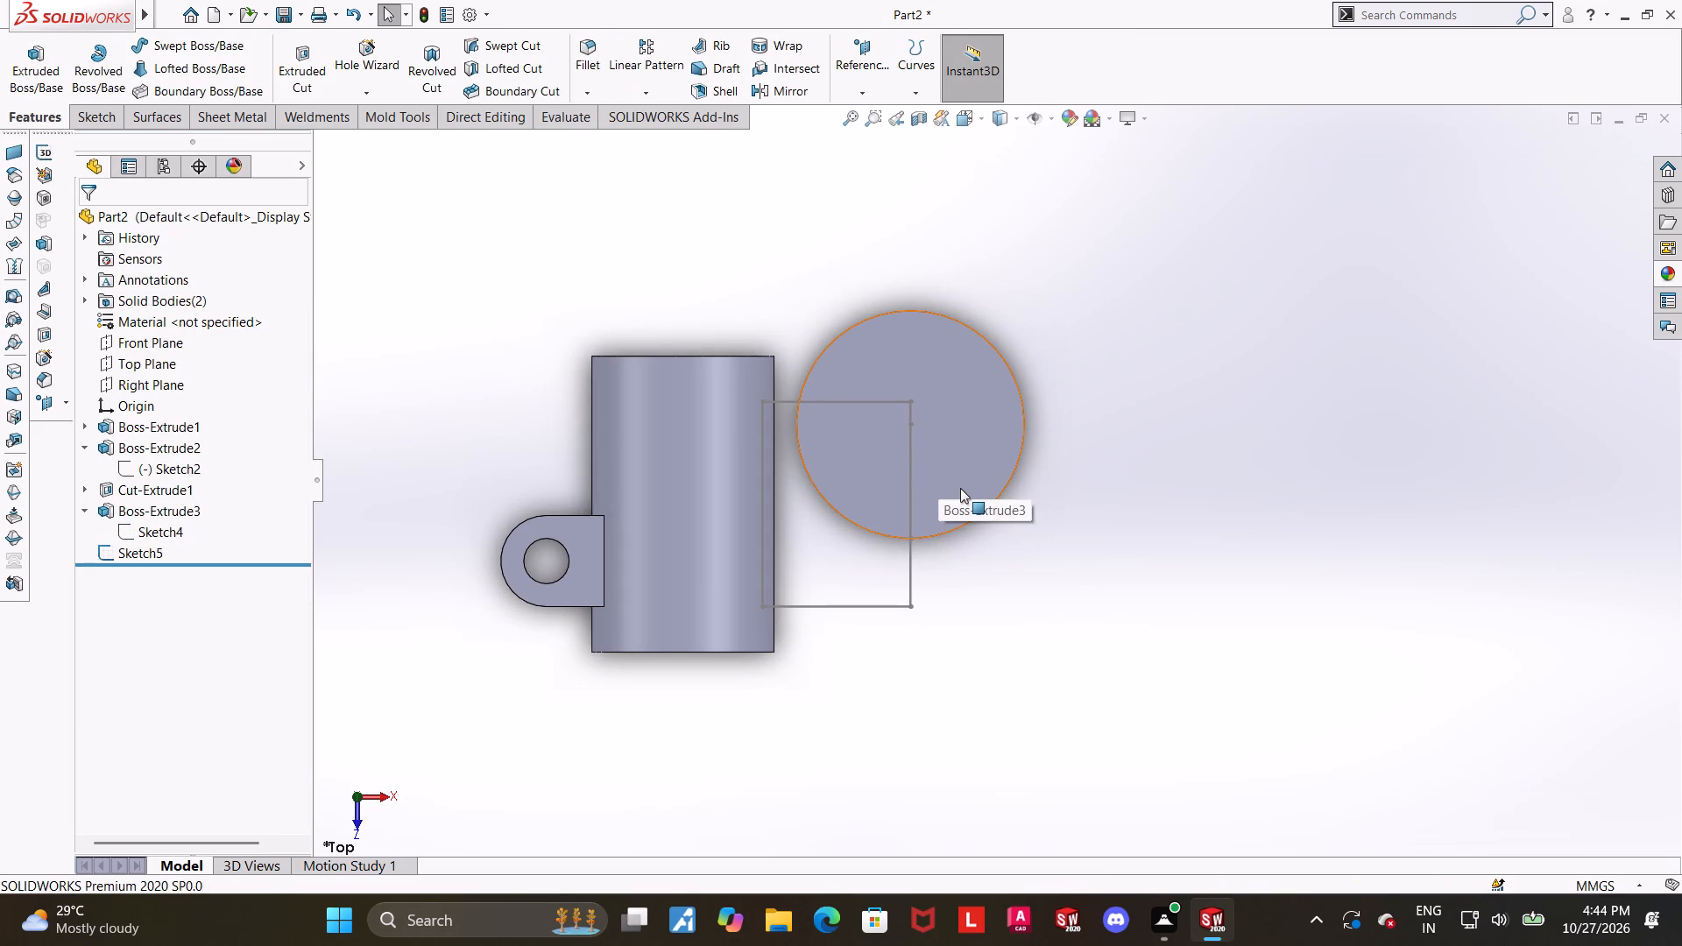
pyautogui.scroll(1, 960, 488)
pyautogui.click(152, 550)
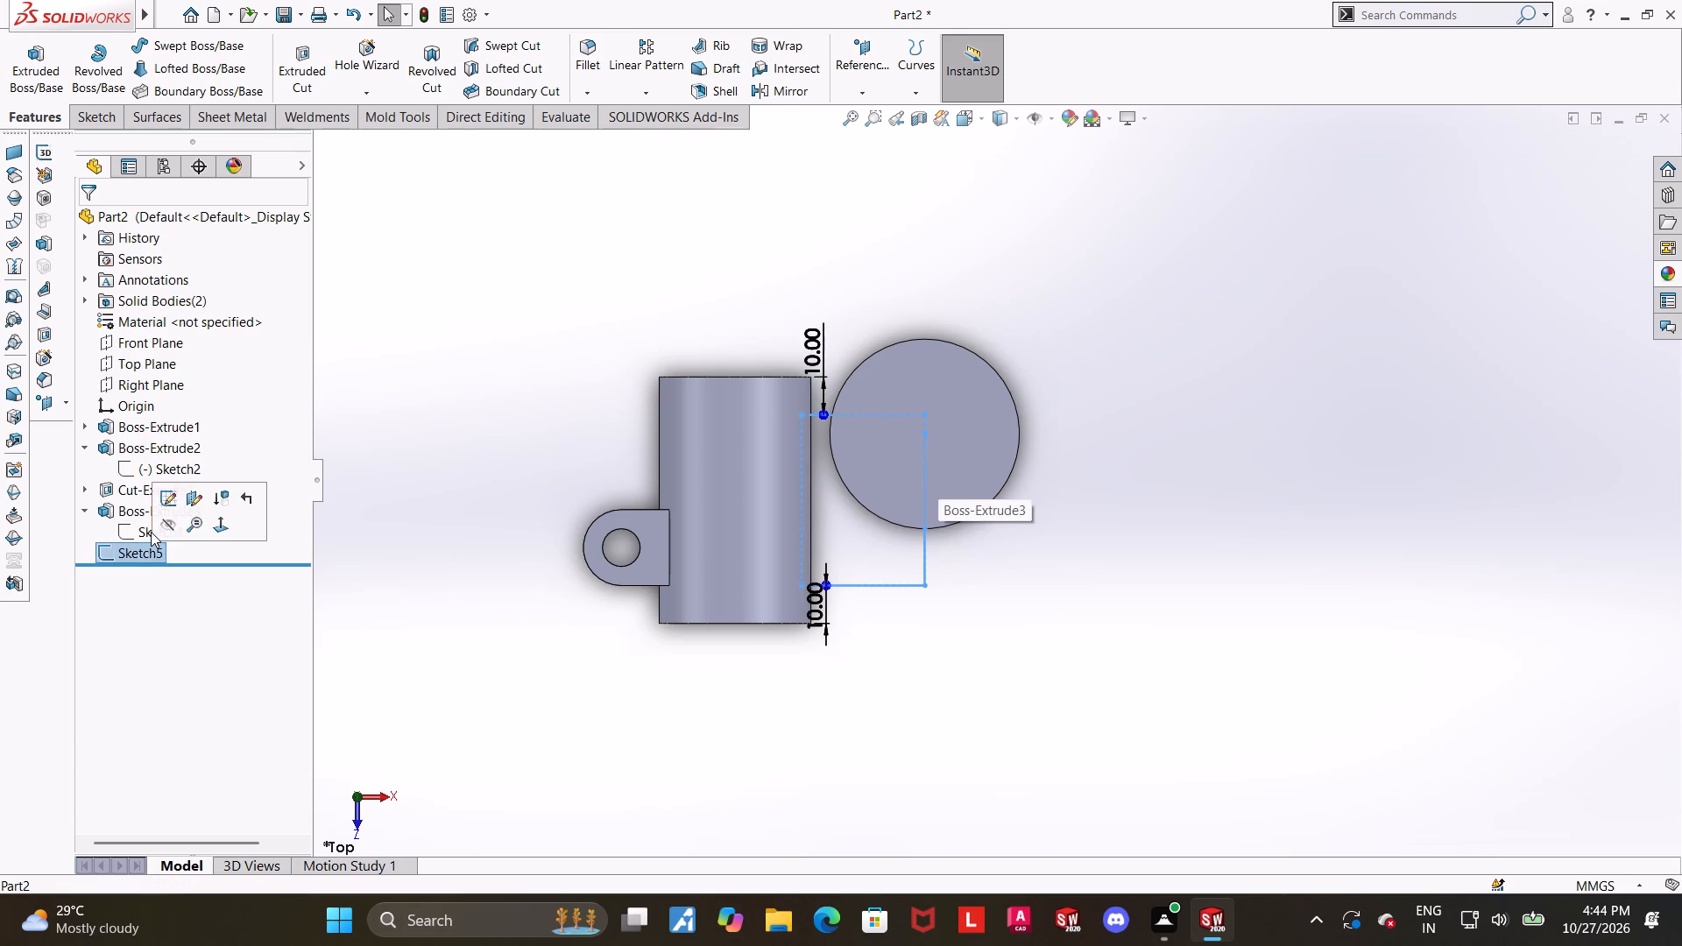
pyautogui.click(131, 531)
pyautogui.scroll(-1, 1075, 348)
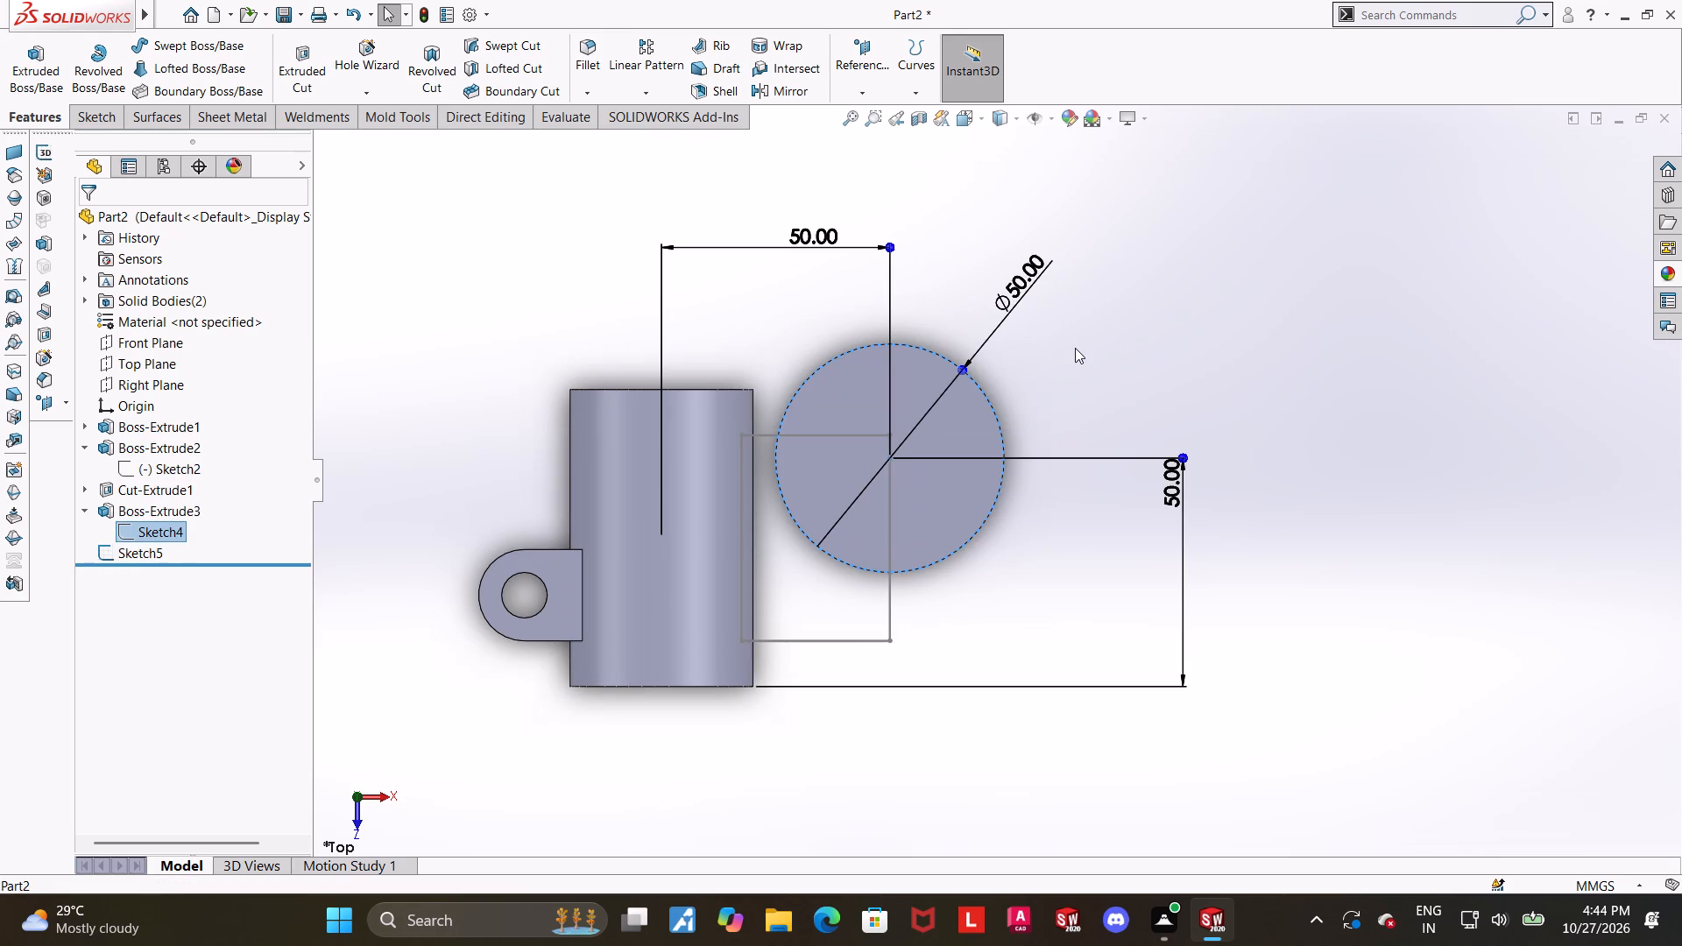
pyautogui.scroll(2, 1102, 376)
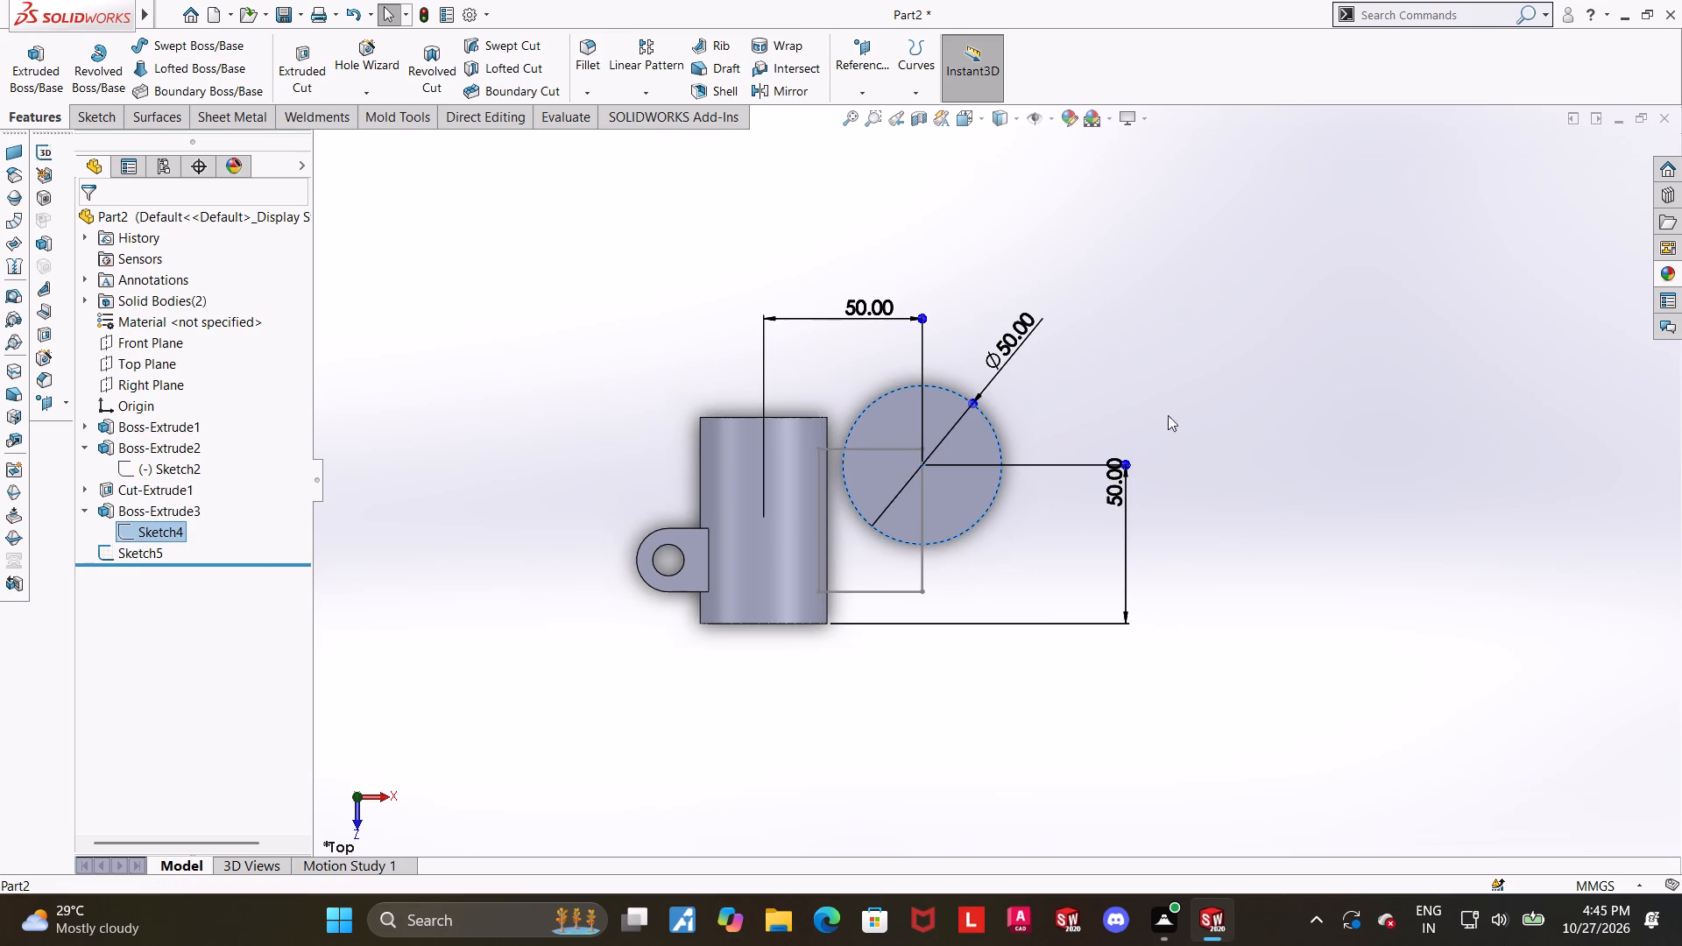
# Extrude the rectangle sketch between the shell and the upright cylinder as a 10 mm blind boss.
pyautogui.scroll(-1, 1236, 454)
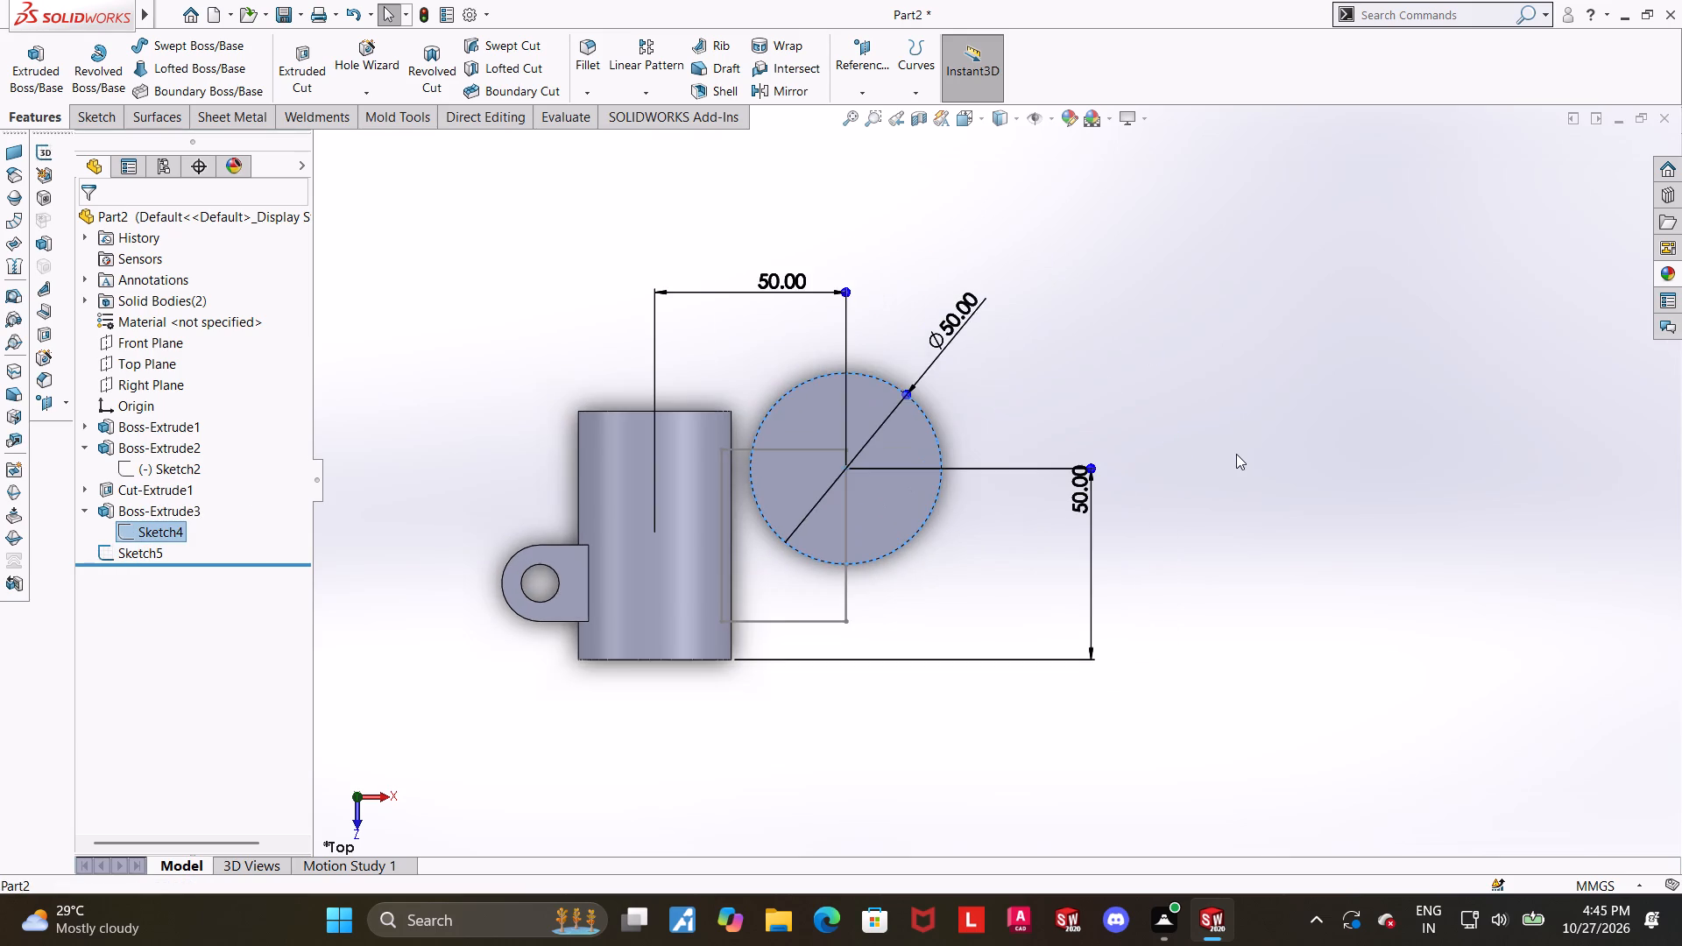
pyautogui.scroll(1, 1198, 455)
pyautogui.click(1170, 448)
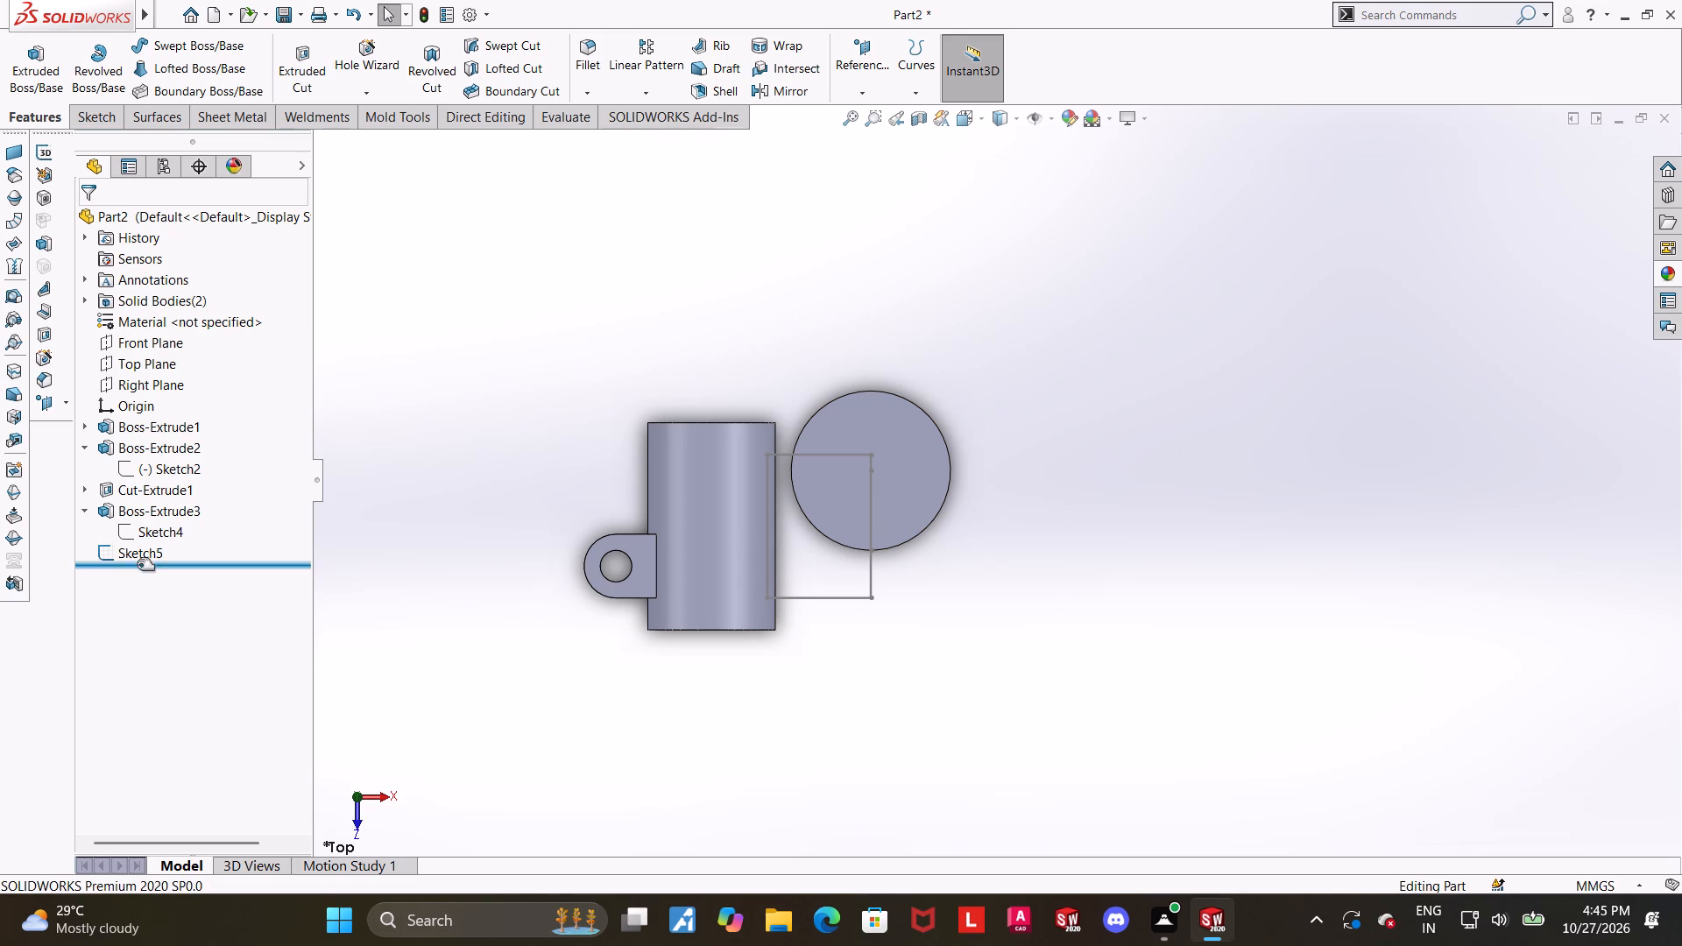
pyautogui.click(134, 561)
pyautogui.doubleClick(79, 510)
pyautogui.click(123, 536)
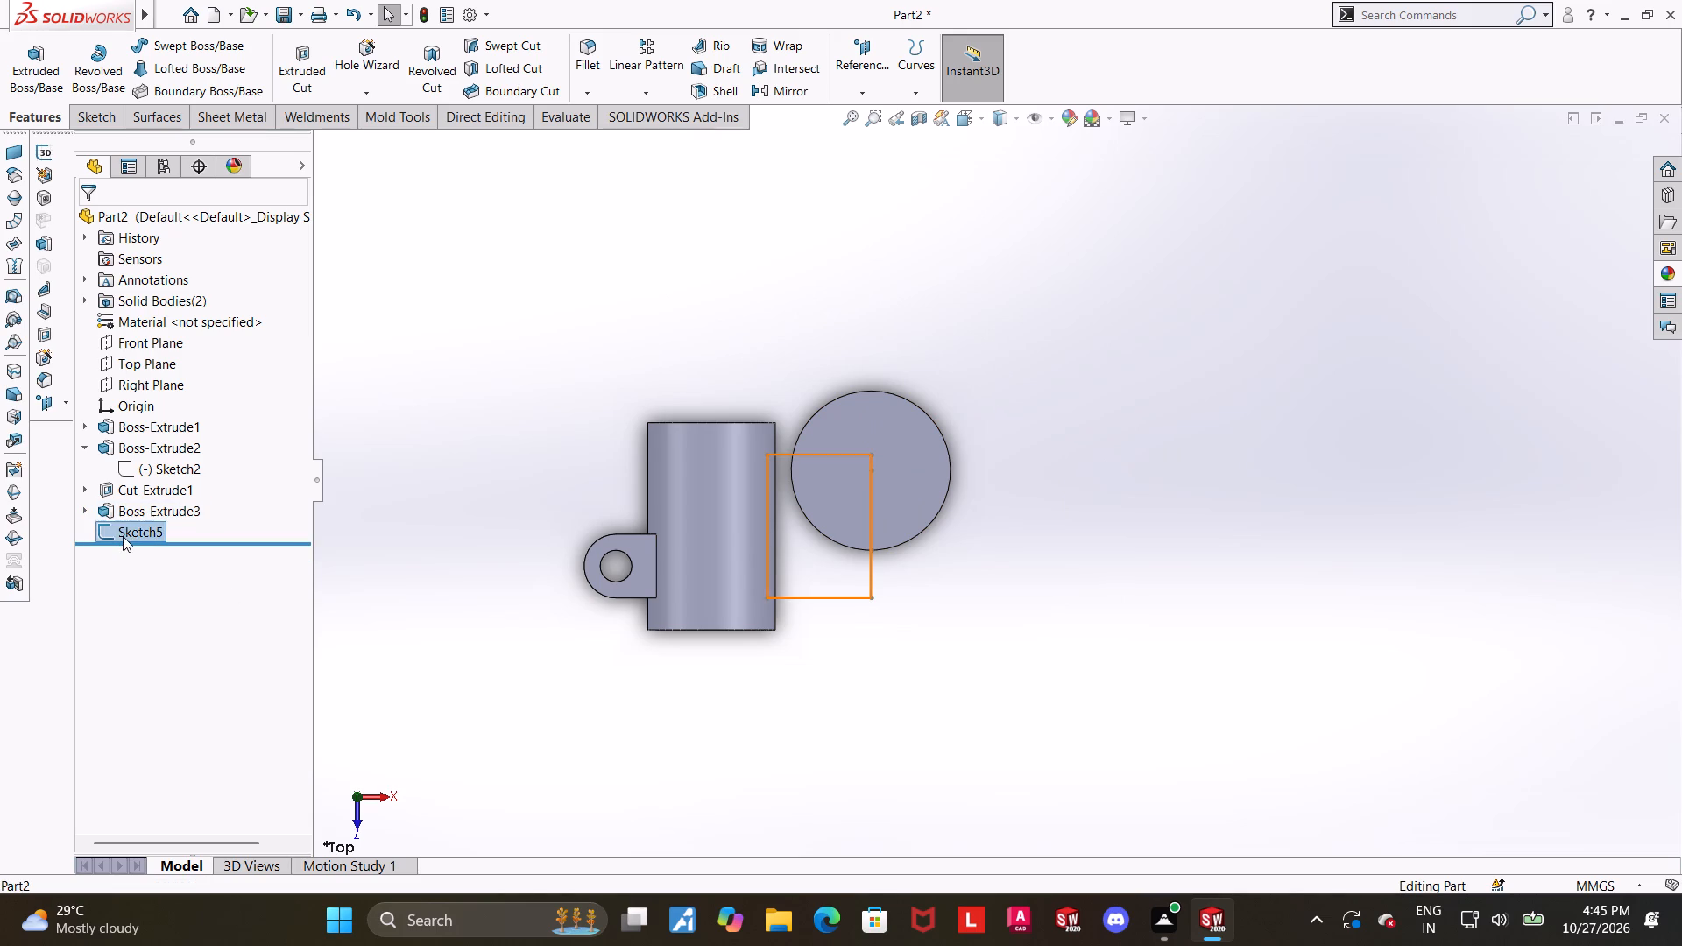
pyautogui.scroll(2, 1073, 554)
pyautogui.scroll(-3, 975, 533)
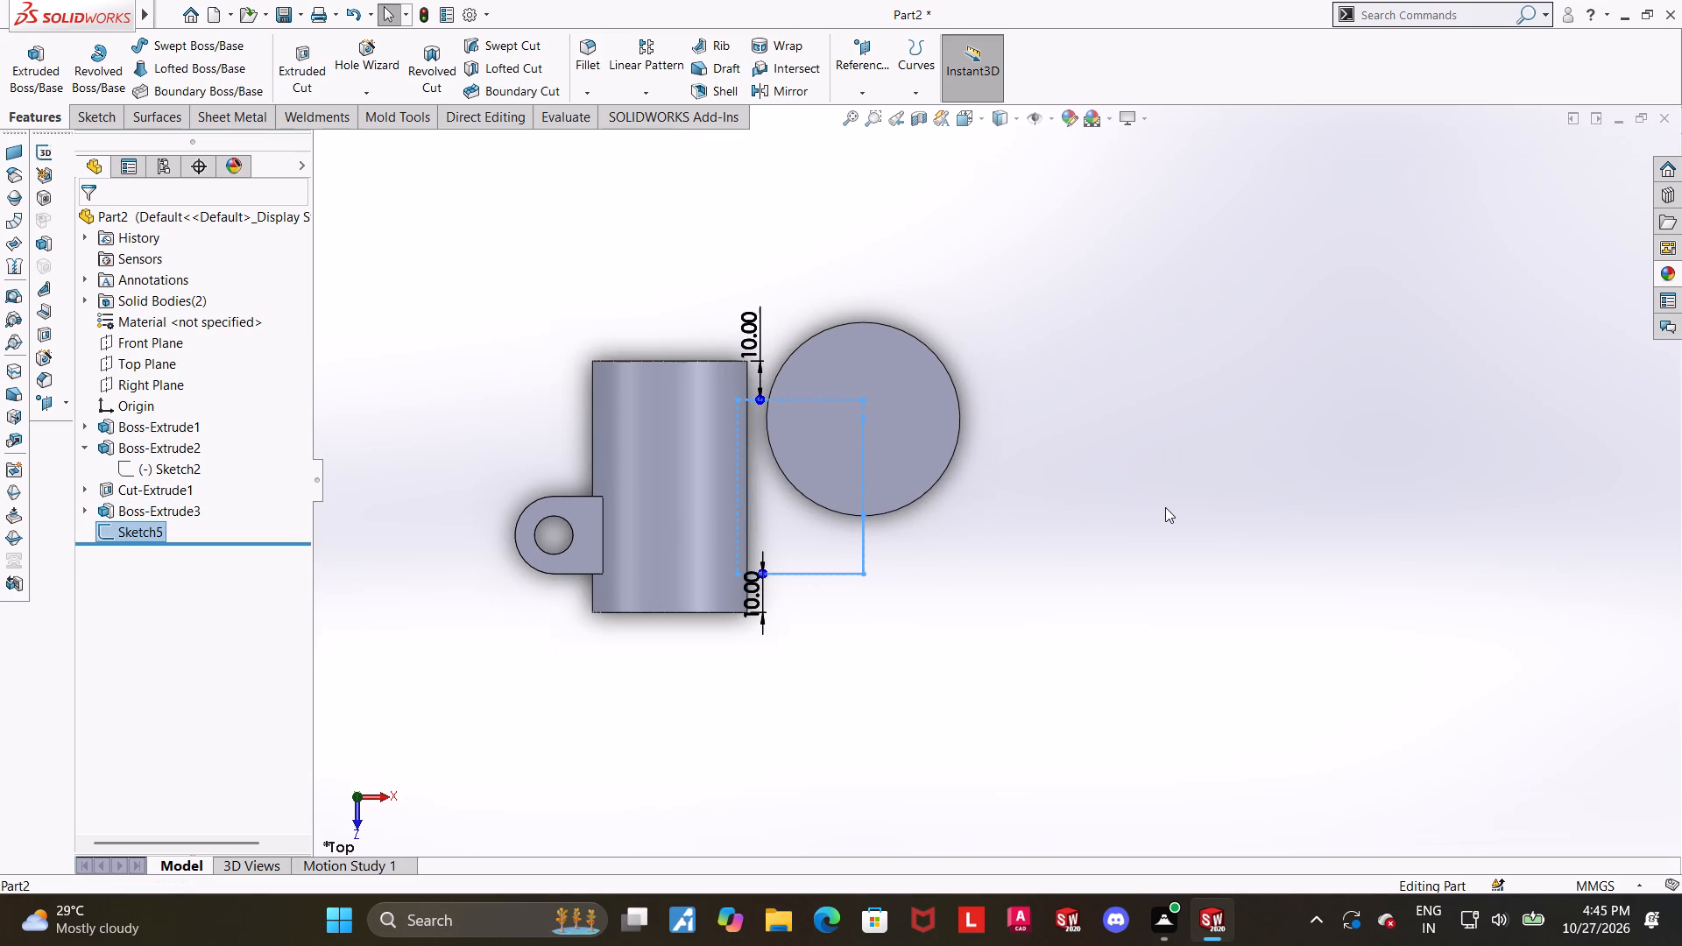
pyautogui.moveTo(947, 541); pyautogui.dragTo(943, 330, button='middle')
pyautogui.moveTo(969, 332); pyautogui.dragTo(972, 272, button='middle')
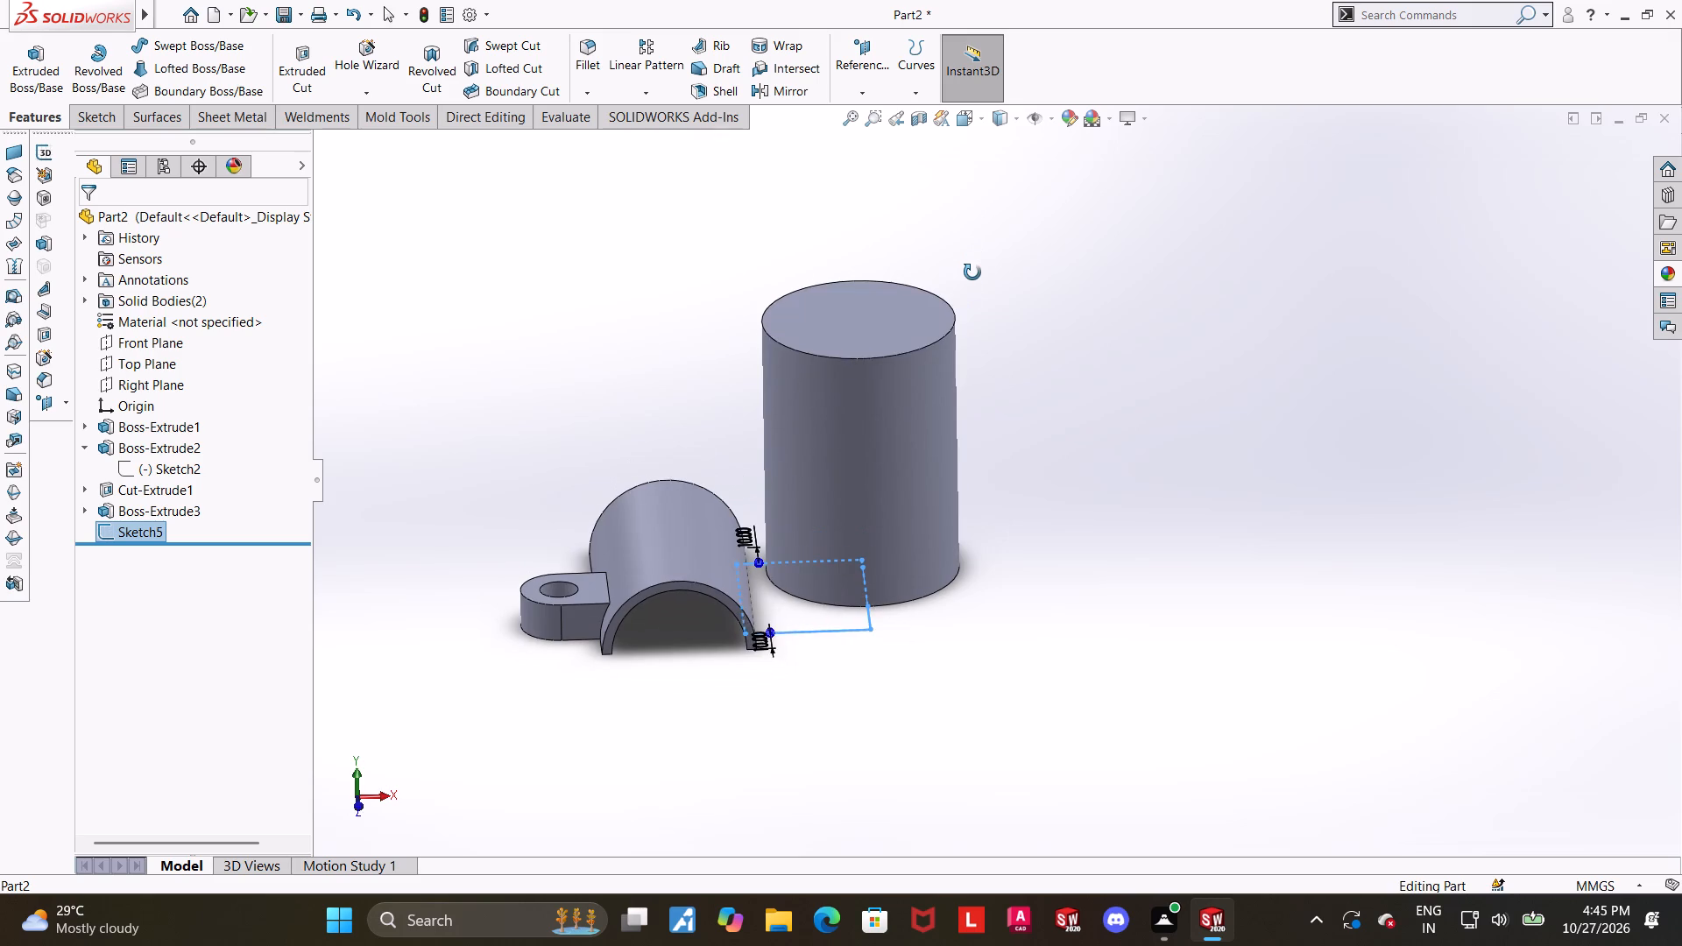
pyautogui.moveTo(972, 272); pyautogui.dragTo(971, 279, button='middle')
pyautogui.click(59, 62)
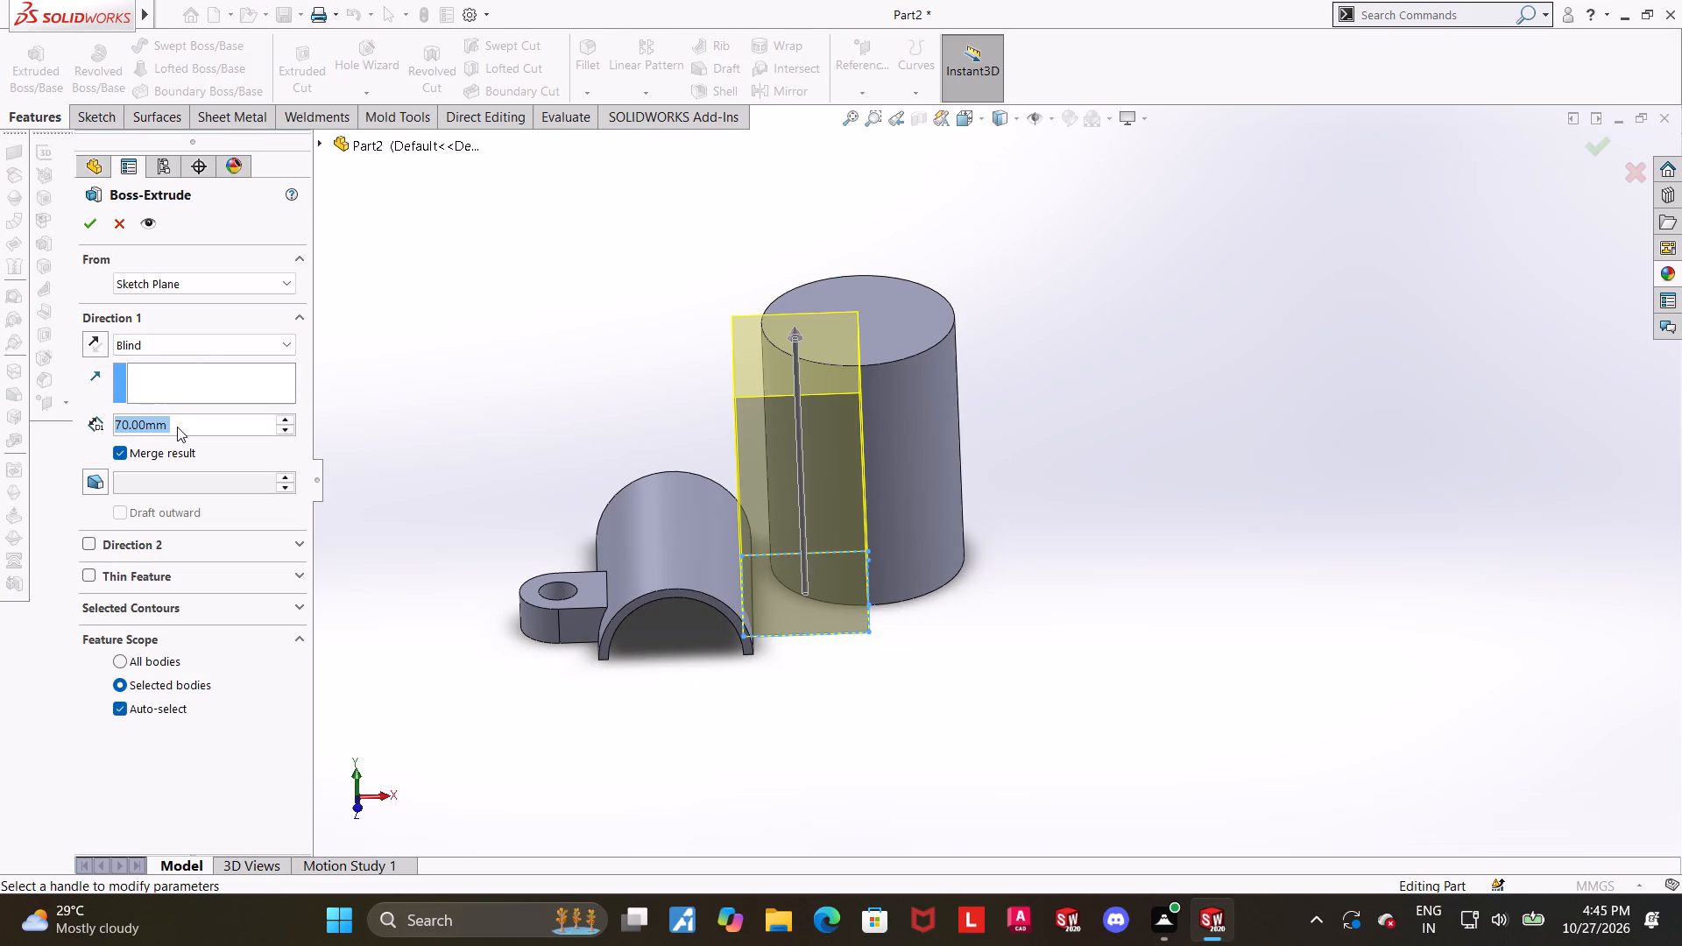
pyautogui.write('10')
pyautogui.press('Return')
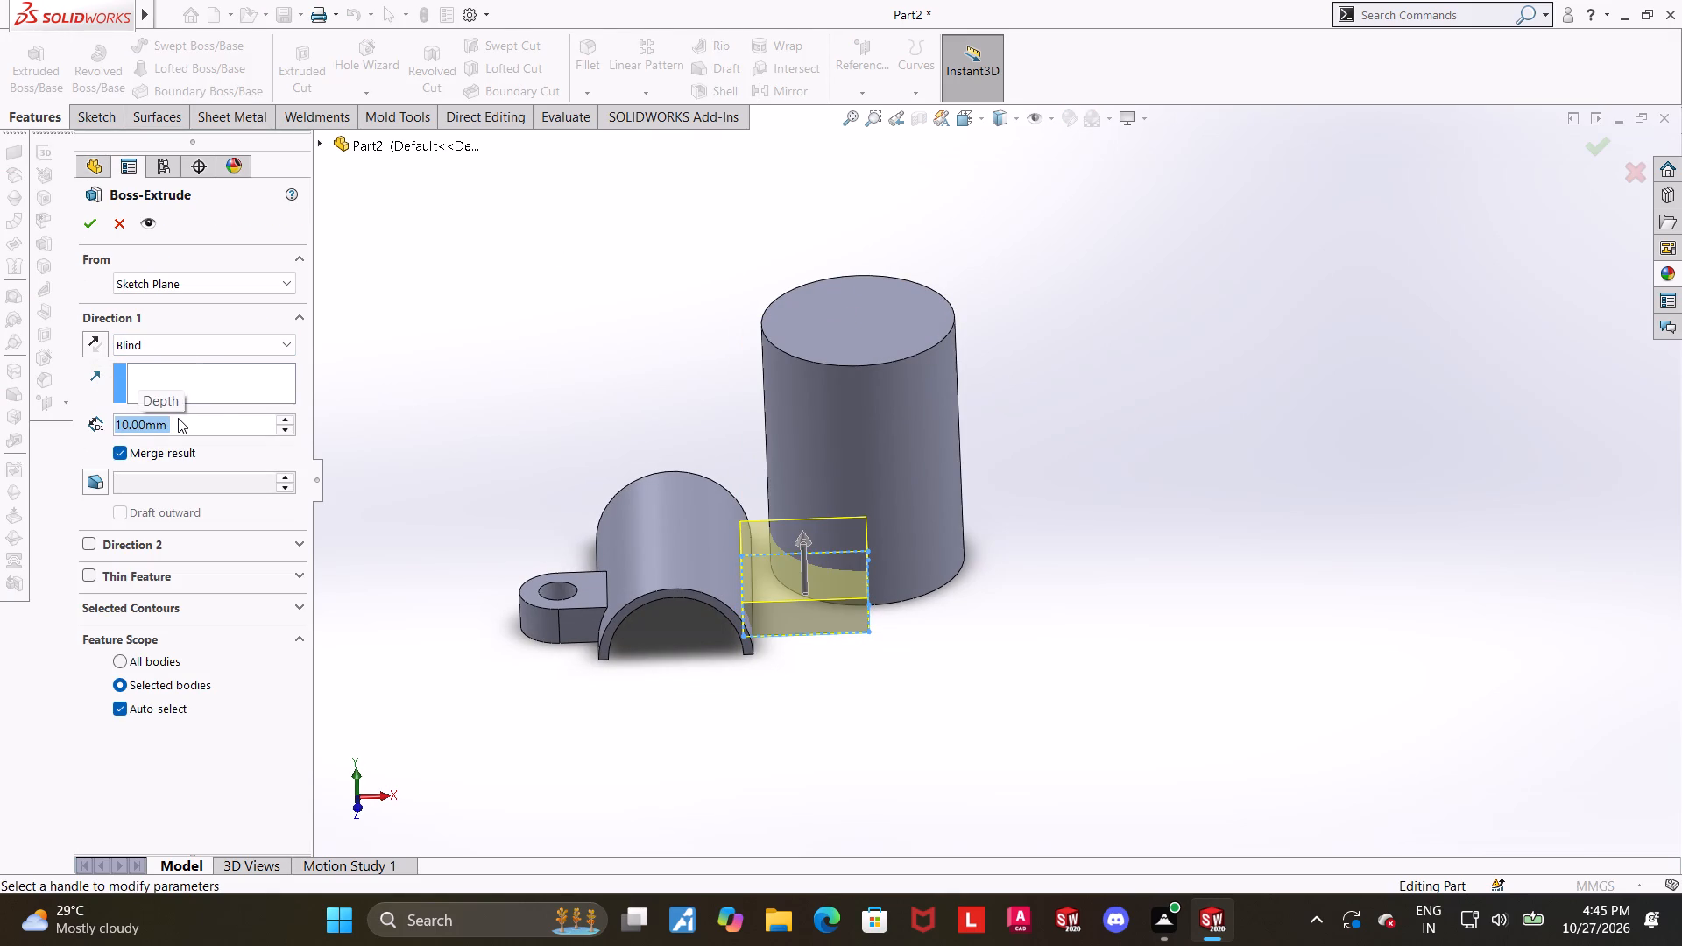
pyautogui.click(92, 231)
pyautogui.click(1261, 528)
# Delete the Cut-Extrude1 feature that cuts the inside of the half-cylinder shell.
pyautogui.scroll(-9, 773, 563)
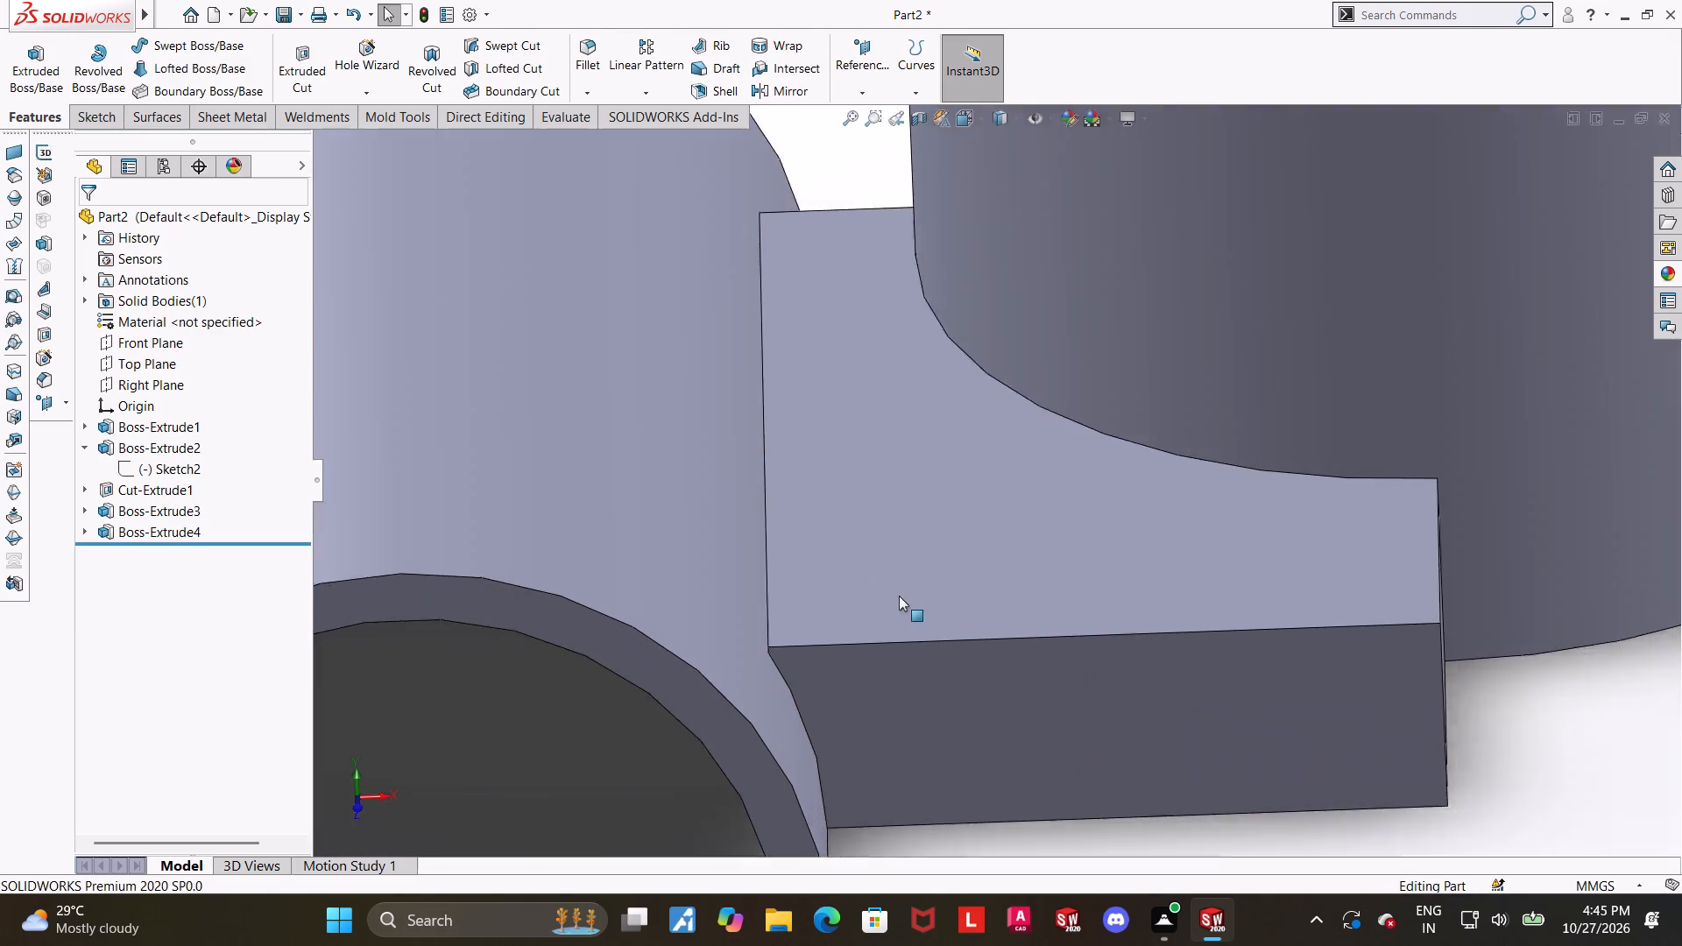
pyautogui.scroll(-2, 899, 596)
pyautogui.moveTo(917, 599); pyautogui.dragTo(918, 491, button='middle')
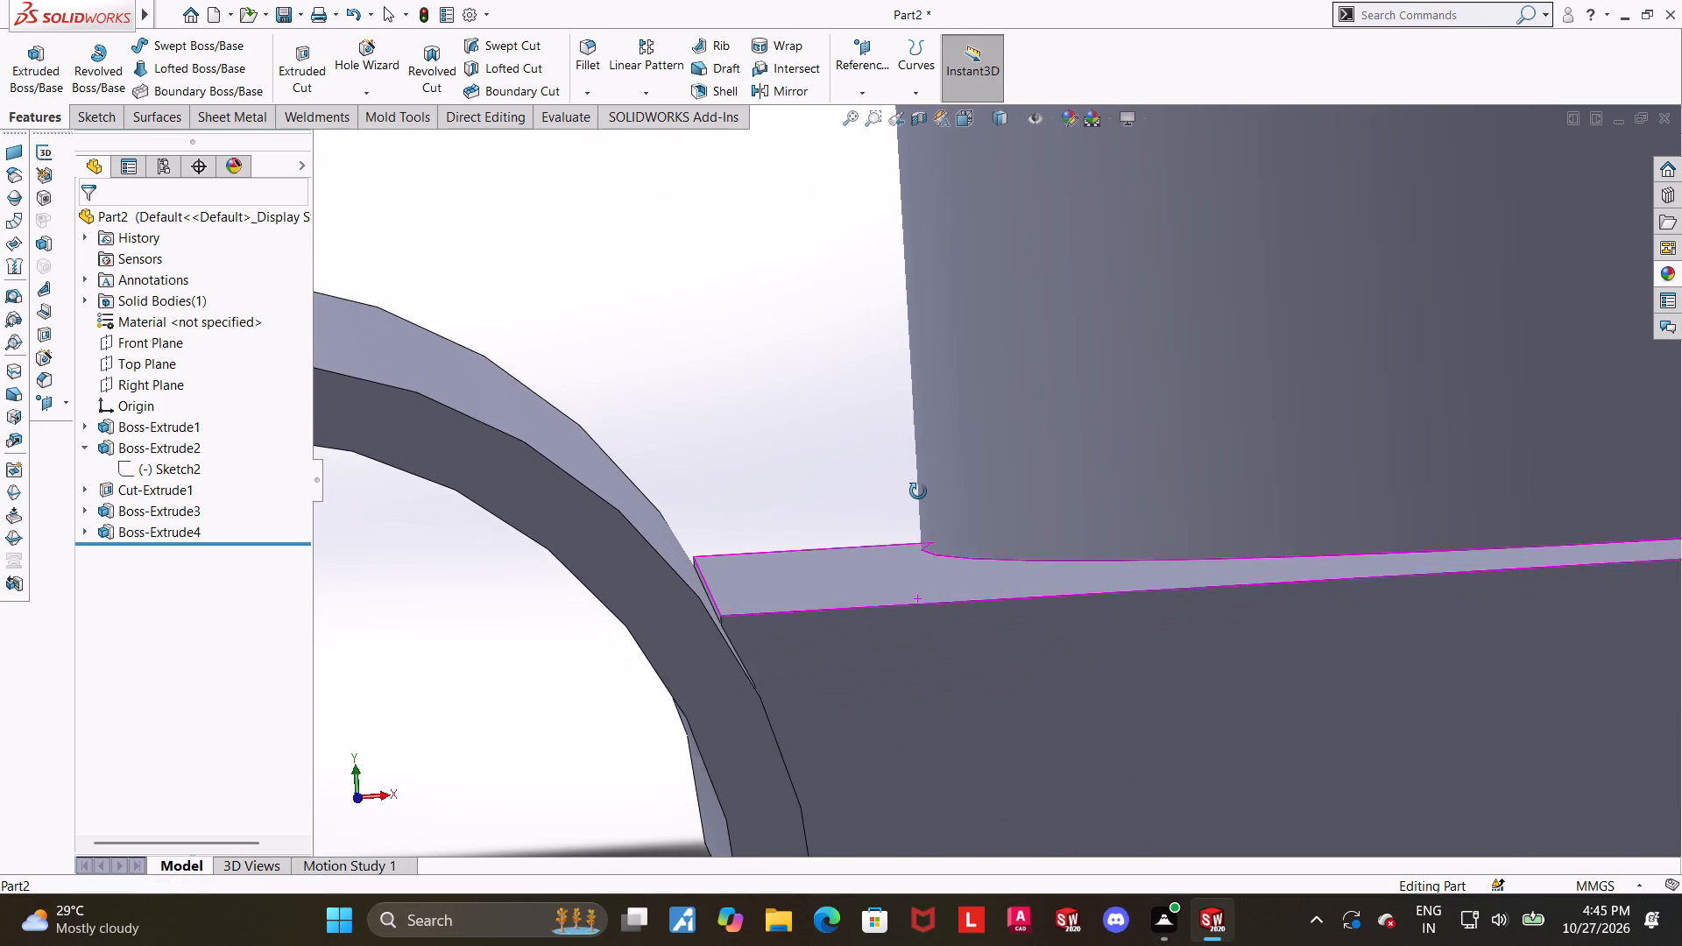
pyautogui.moveTo(918, 491); pyautogui.dragTo(917, 491, button='middle')
pyautogui.scroll(8, 919, 492)
pyautogui.click(859, 342)
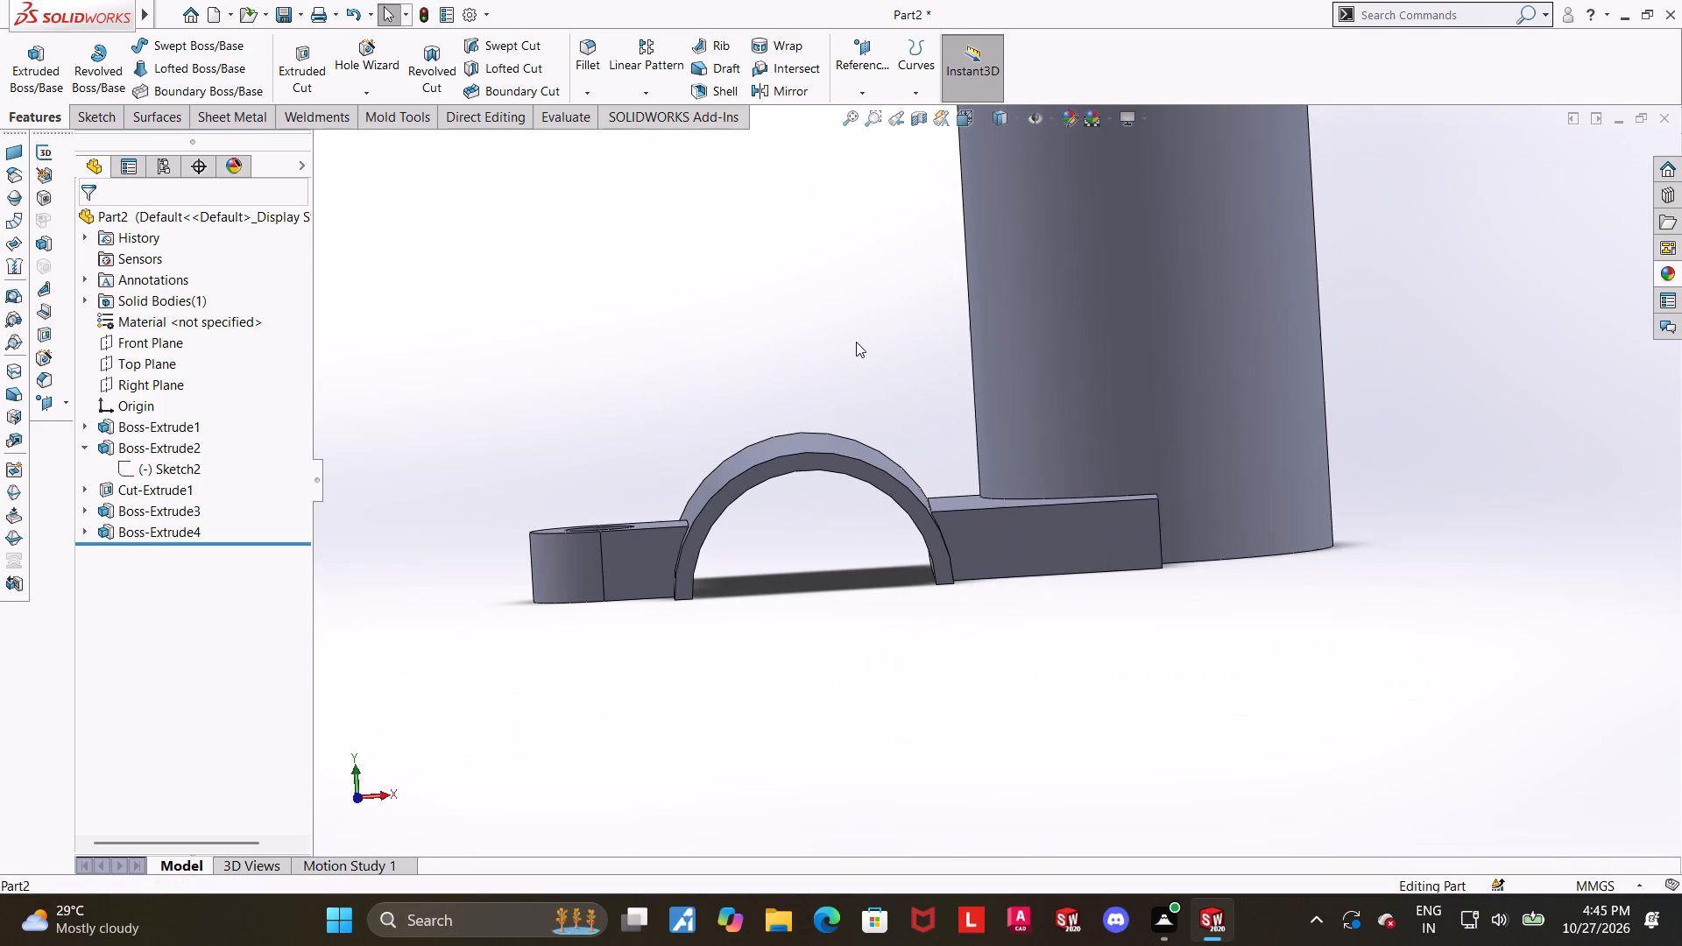
pyautogui.rightClick(159, 484)
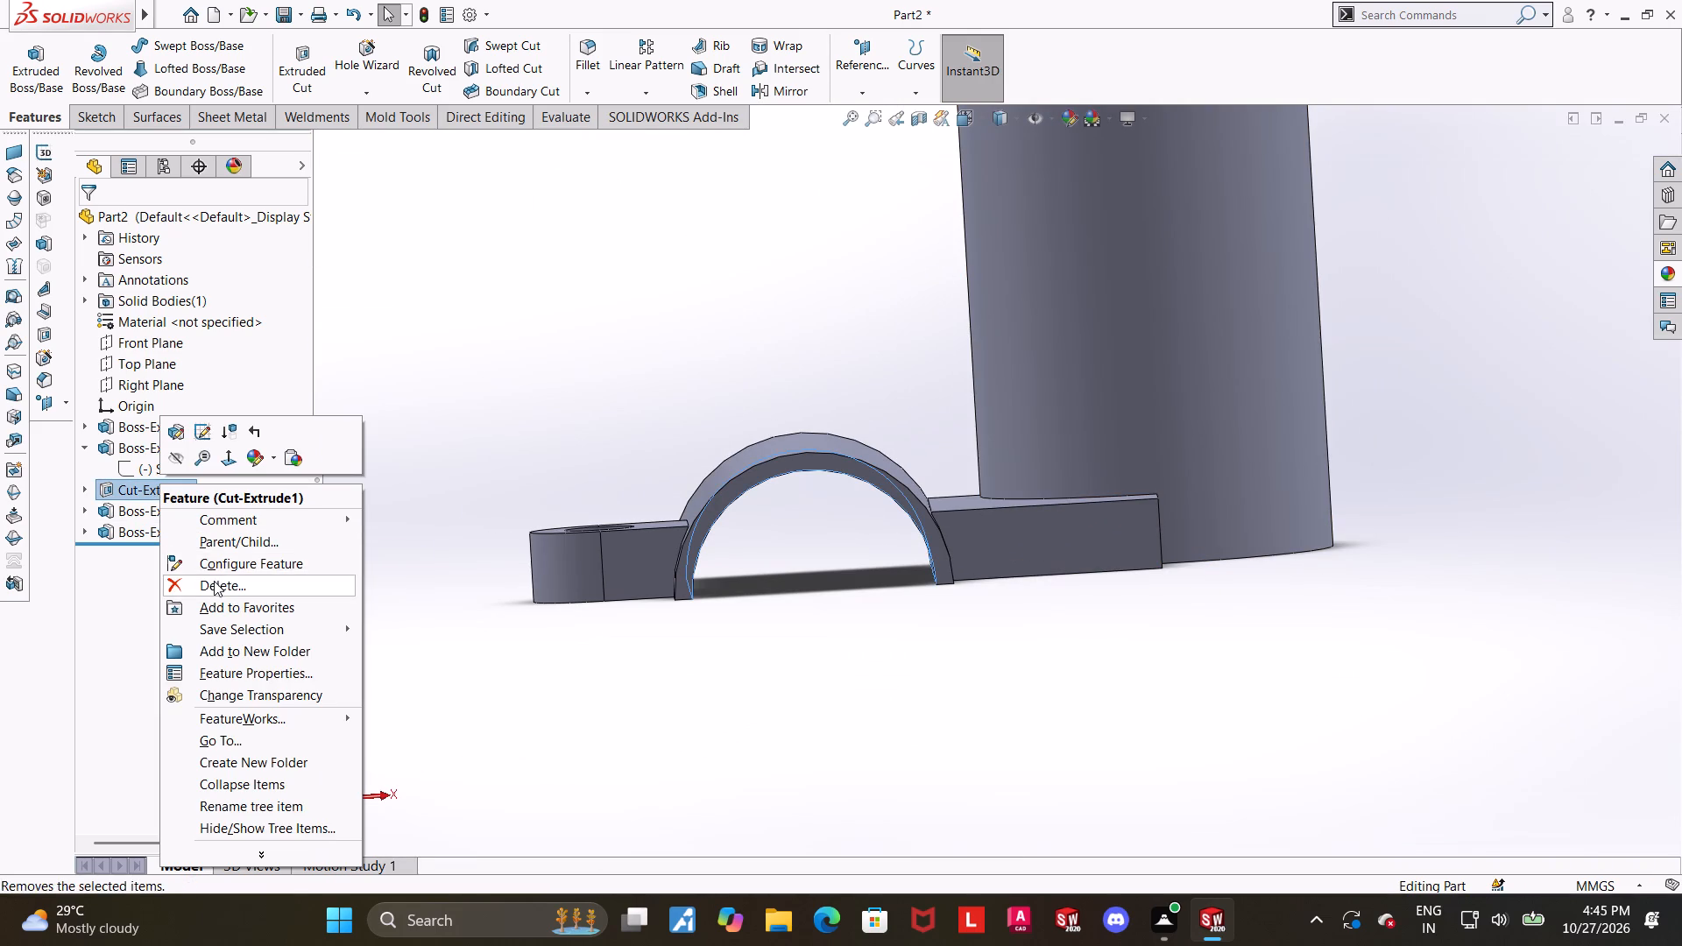
pyautogui.click(214, 581)
pyautogui.click(982, 345)
# Delete the circle sketch Sketch3 left over from the removed cut.
pyautogui.moveTo(856, 357); pyautogui.dragTo(838, 369, button='middle')
pyautogui.moveTo(433, 445); pyautogui.dragTo(428, 463, button='middle')
pyautogui.rightClick(189, 465)
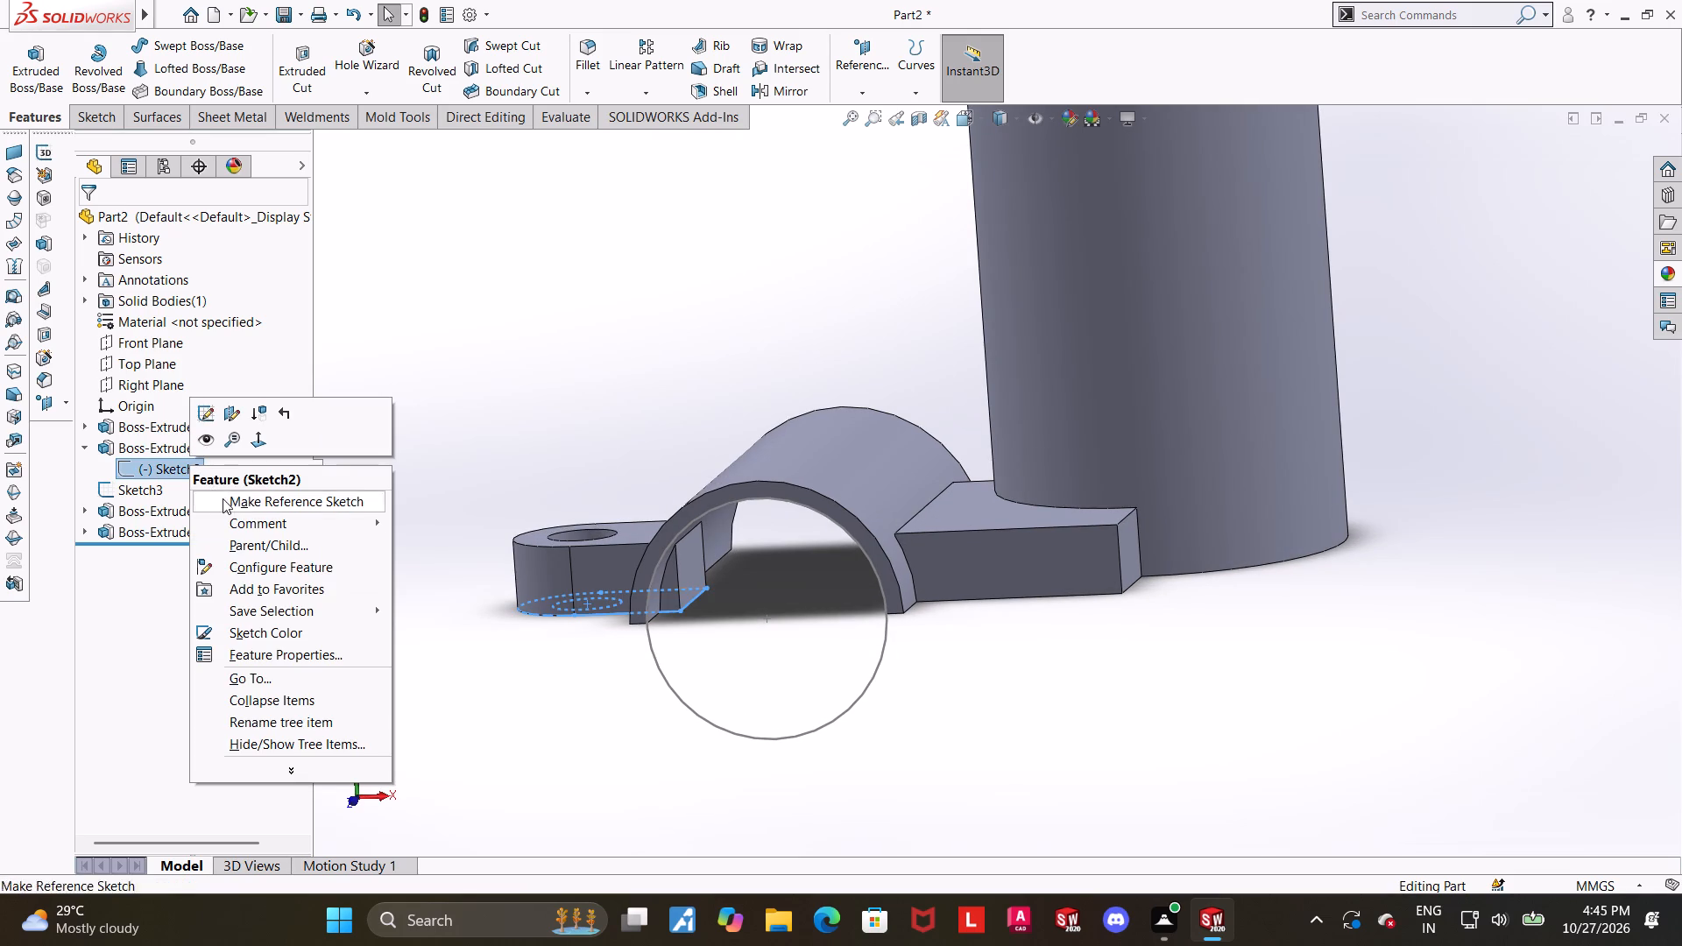
pyautogui.click(501, 366)
pyautogui.rightClick(101, 480)
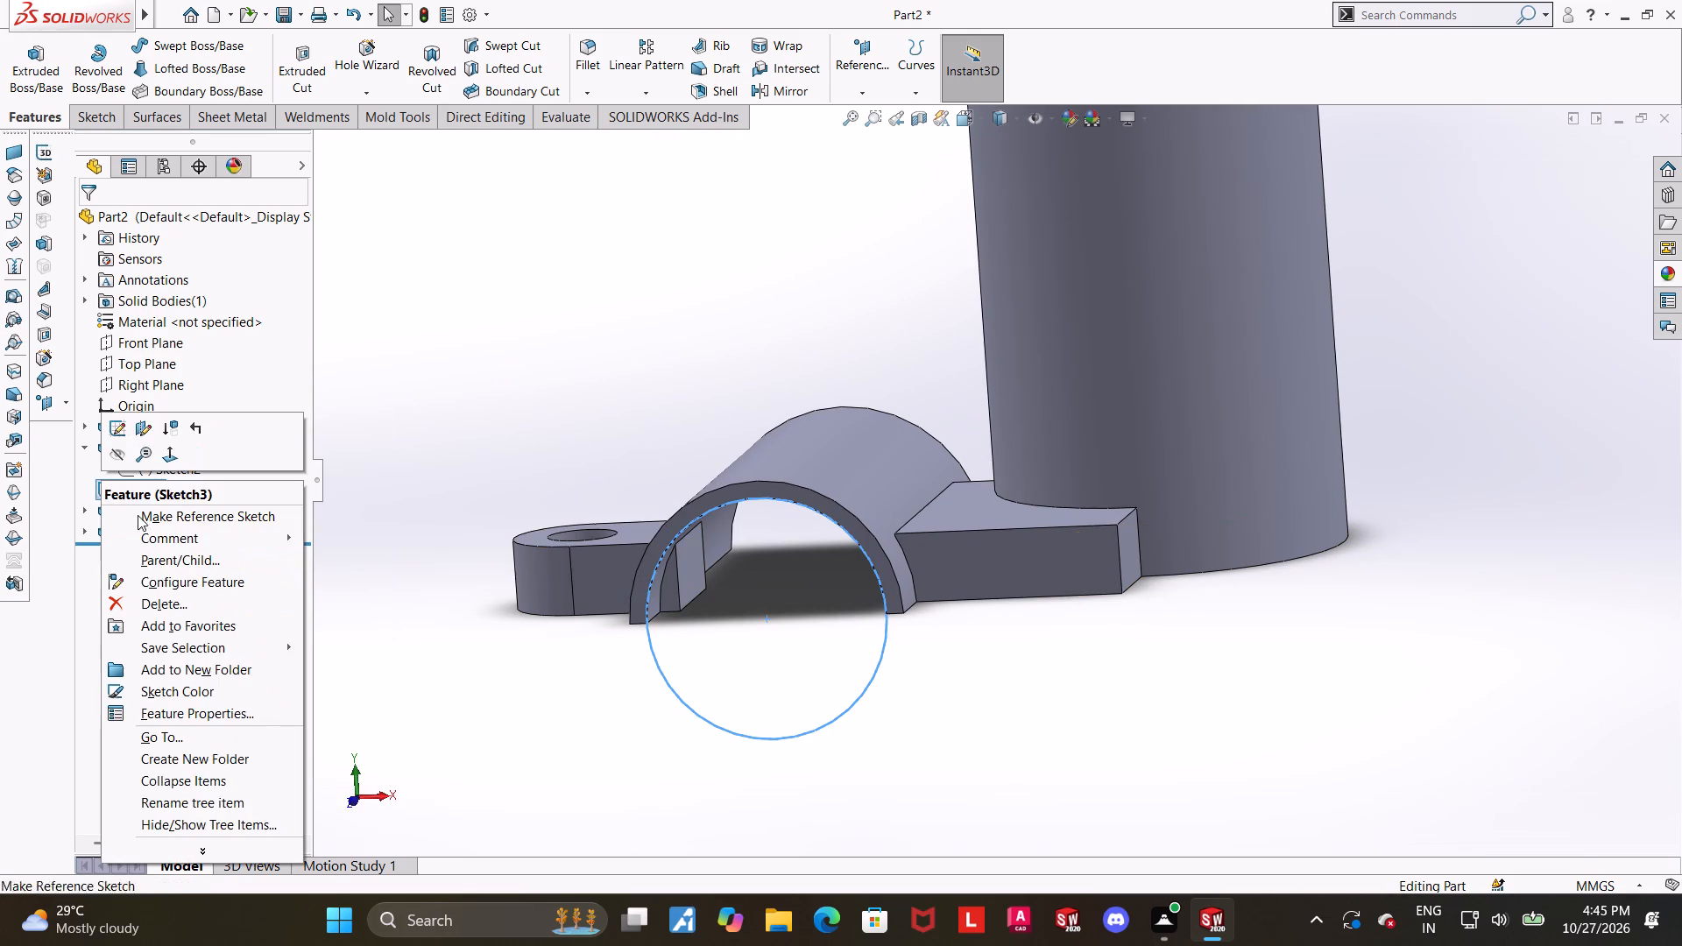
pyautogui.click(154, 596)
pyautogui.click(993, 354)
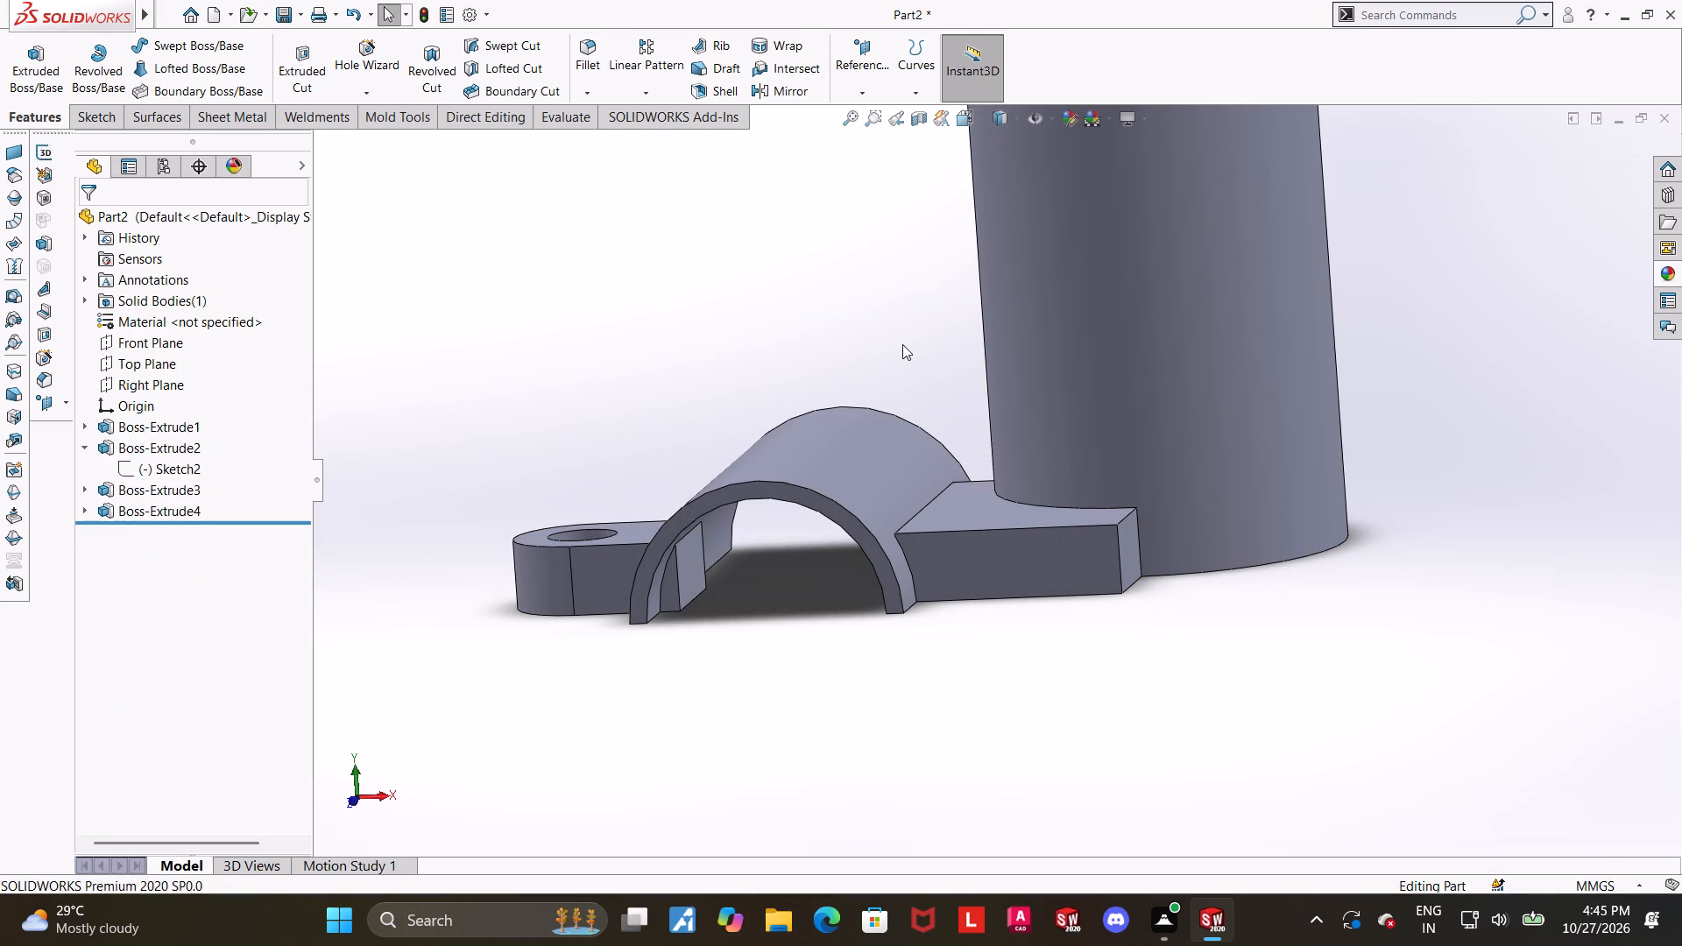
# Edit the connecting block's rectangle sketch and delete the collinear relation on its shell-side edge.
pyautogui.middleClick(901, 343)
pyautogui.click(91, 509)
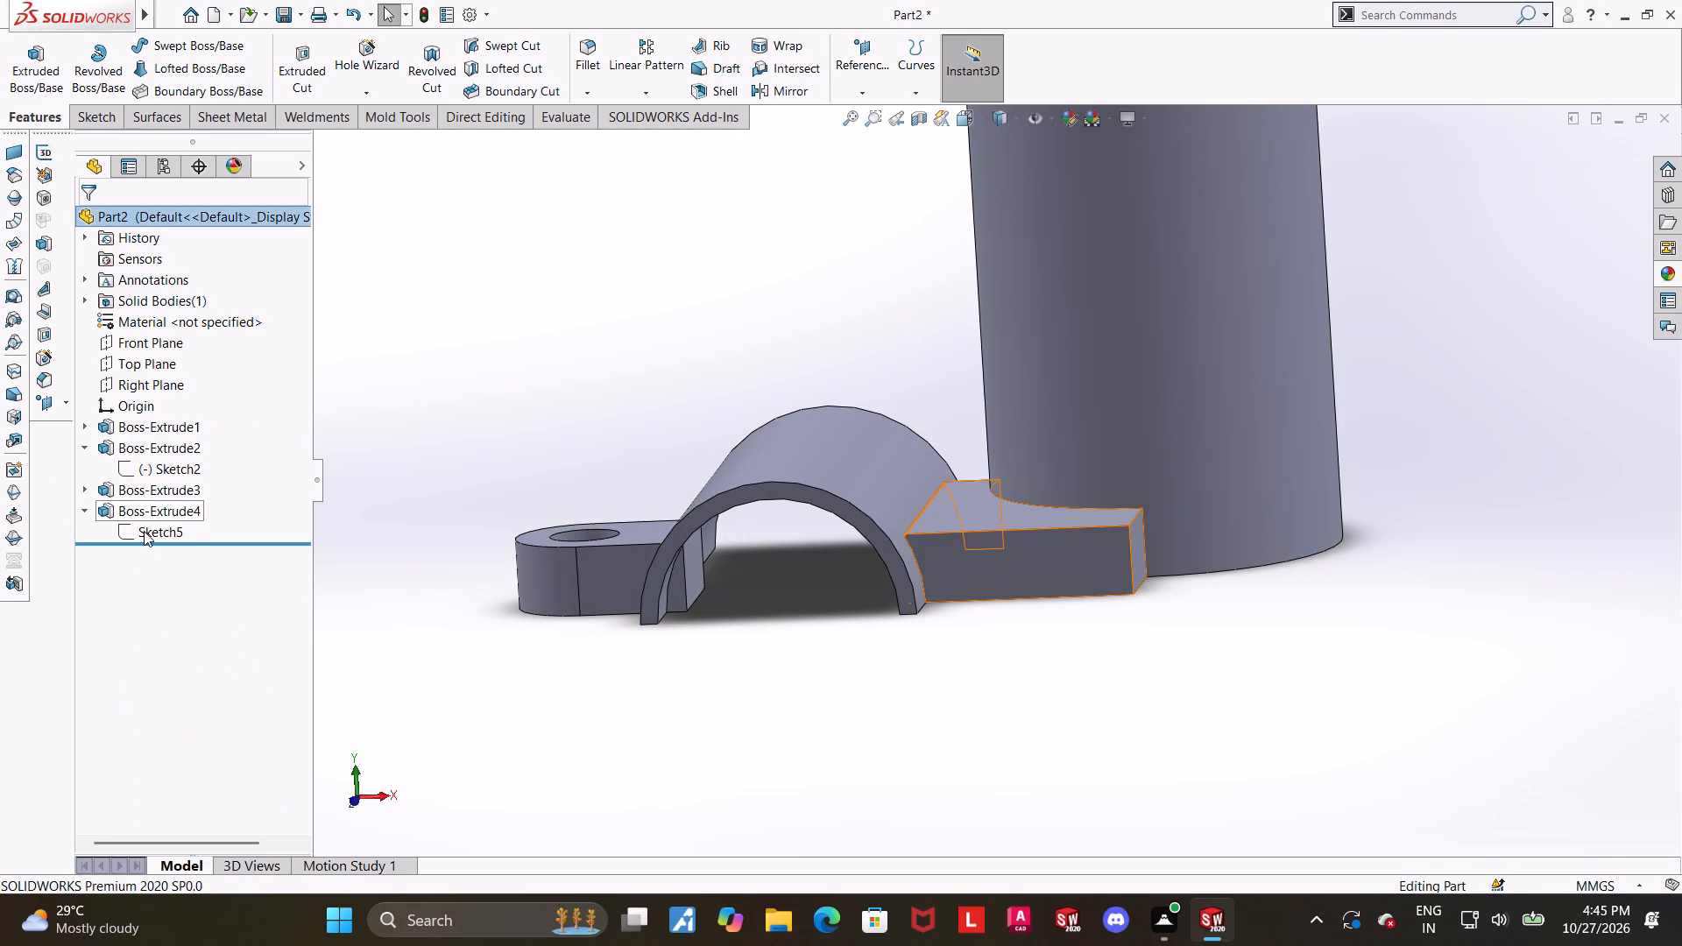
pyautogui.click(144, 531)
pyautogui.click(152, 481)
pyautogui.click(156, 529)
pyautogui.click(205, 499)
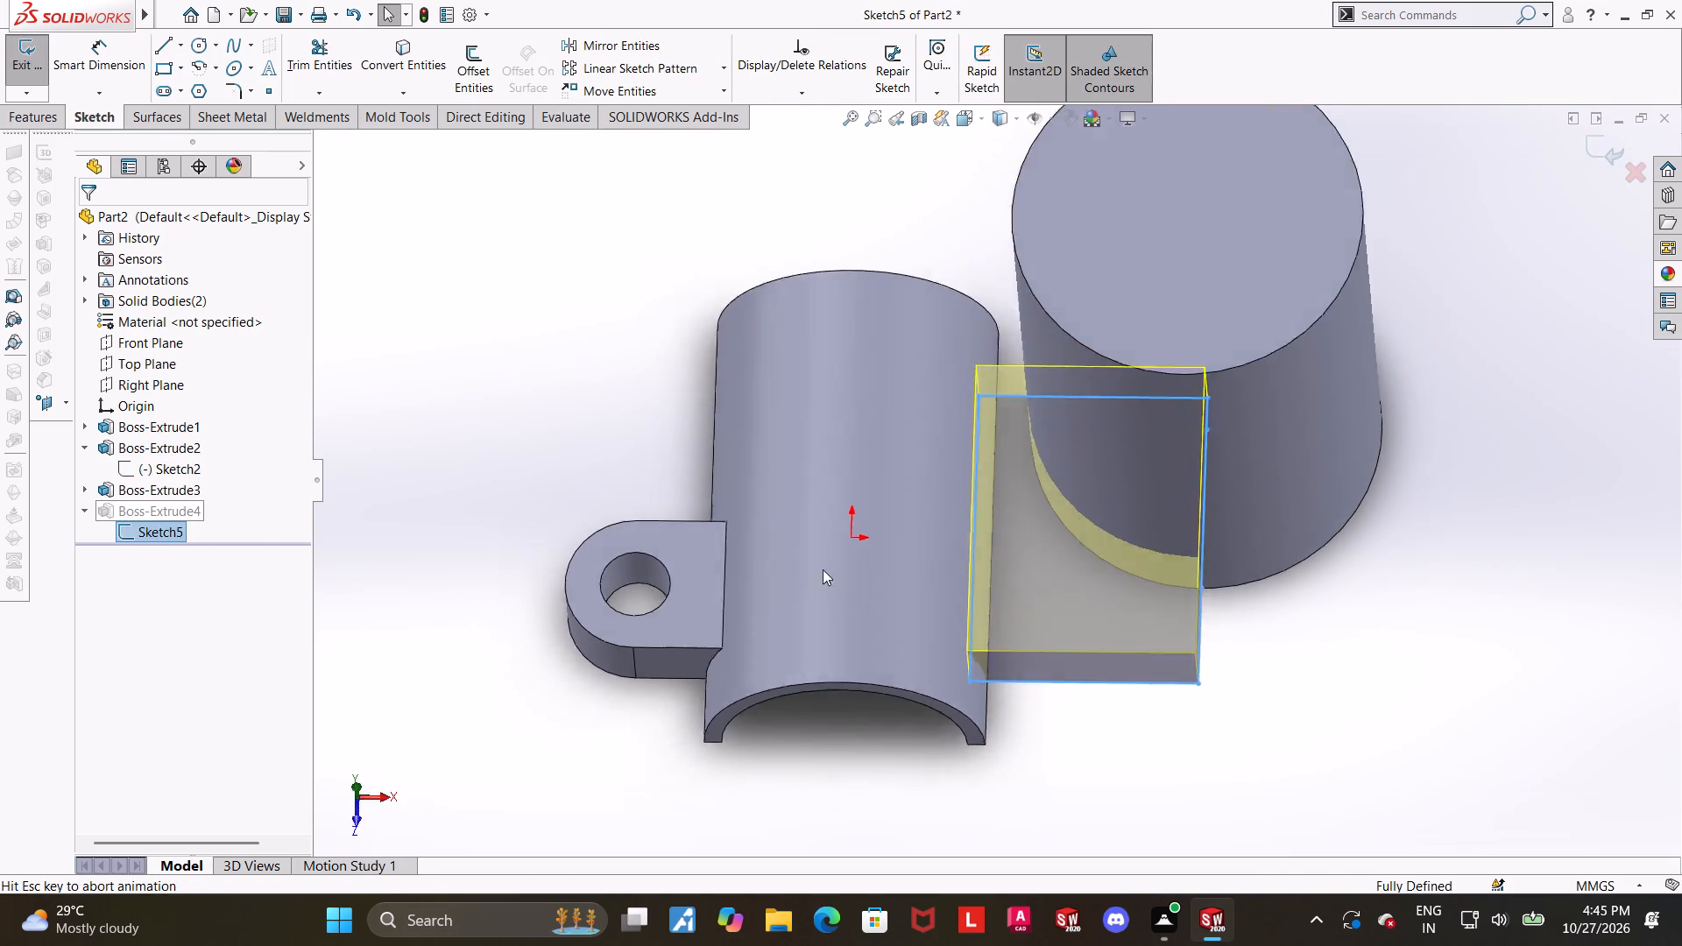
pyautogui.click(1304, 682)
pyautogui.scroll(-2, 1114, 594)
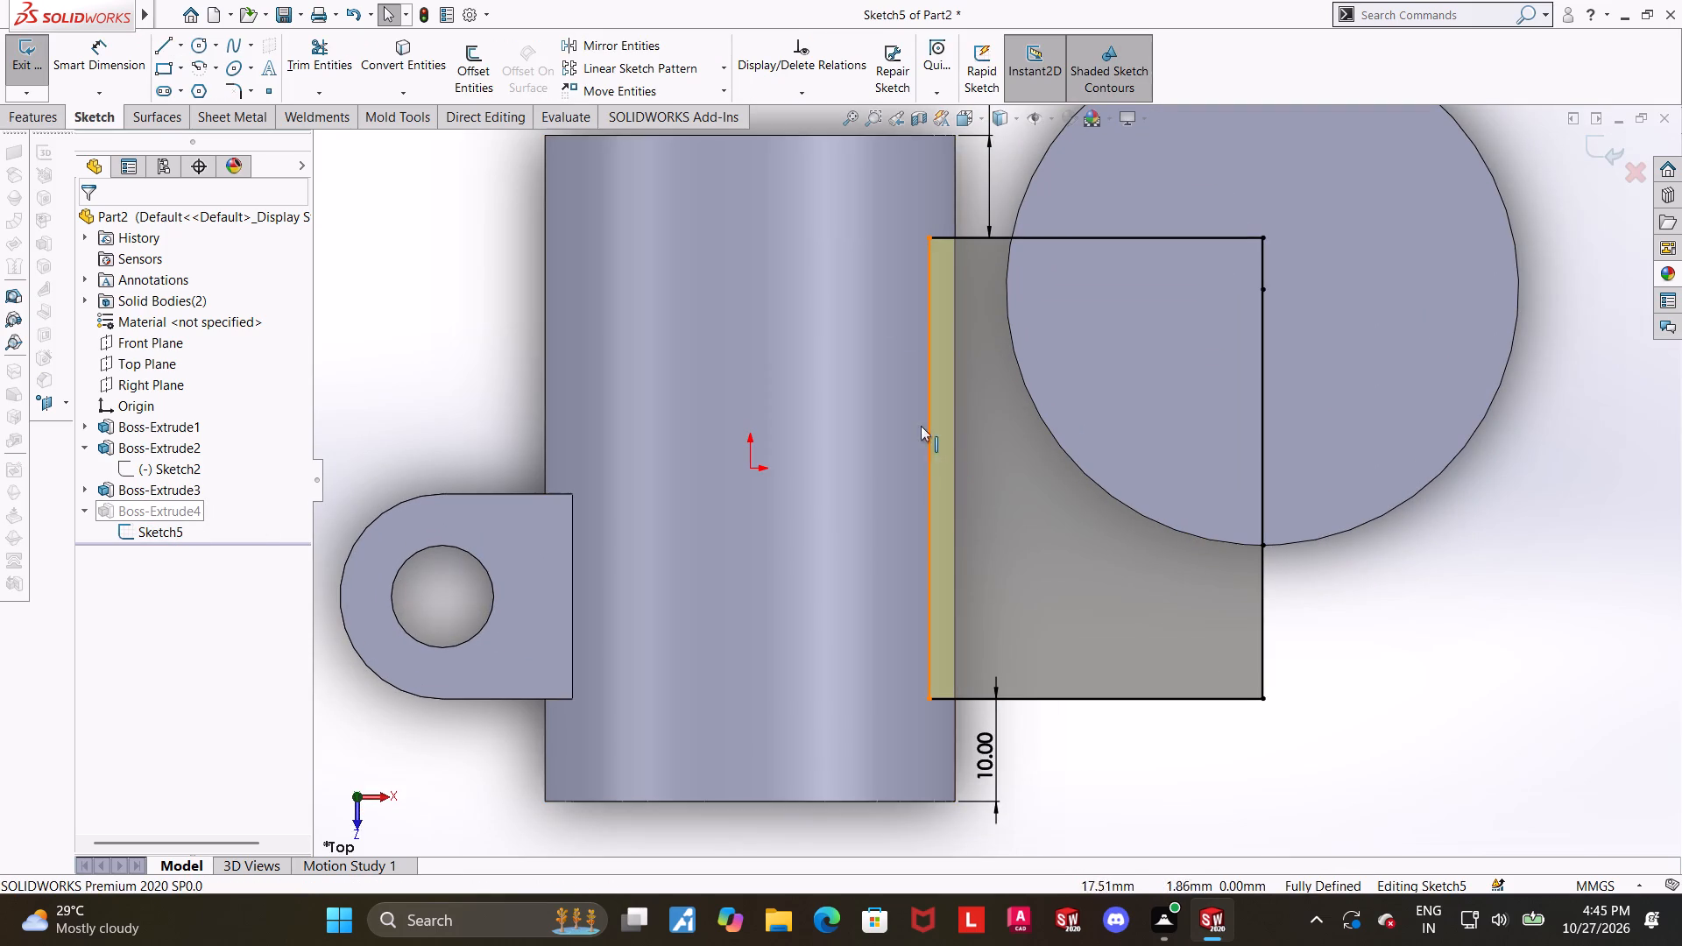
pyautogui.click(924, 238)
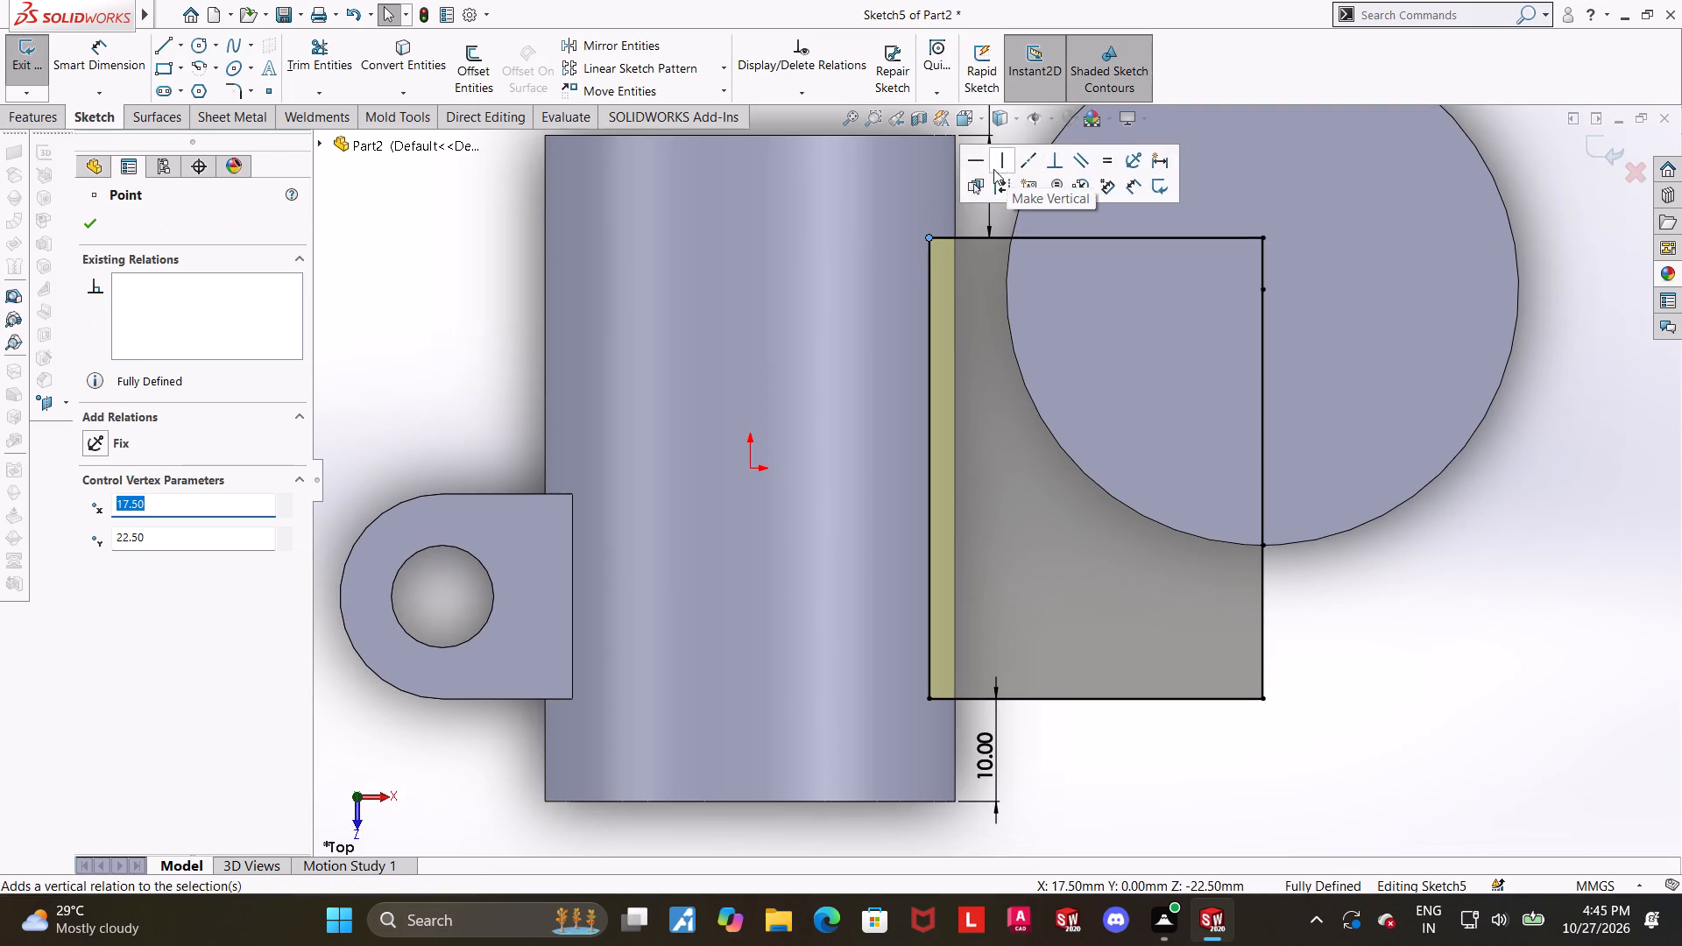
pyautogui.press('Escape')
pyautogui.click(928, 477)
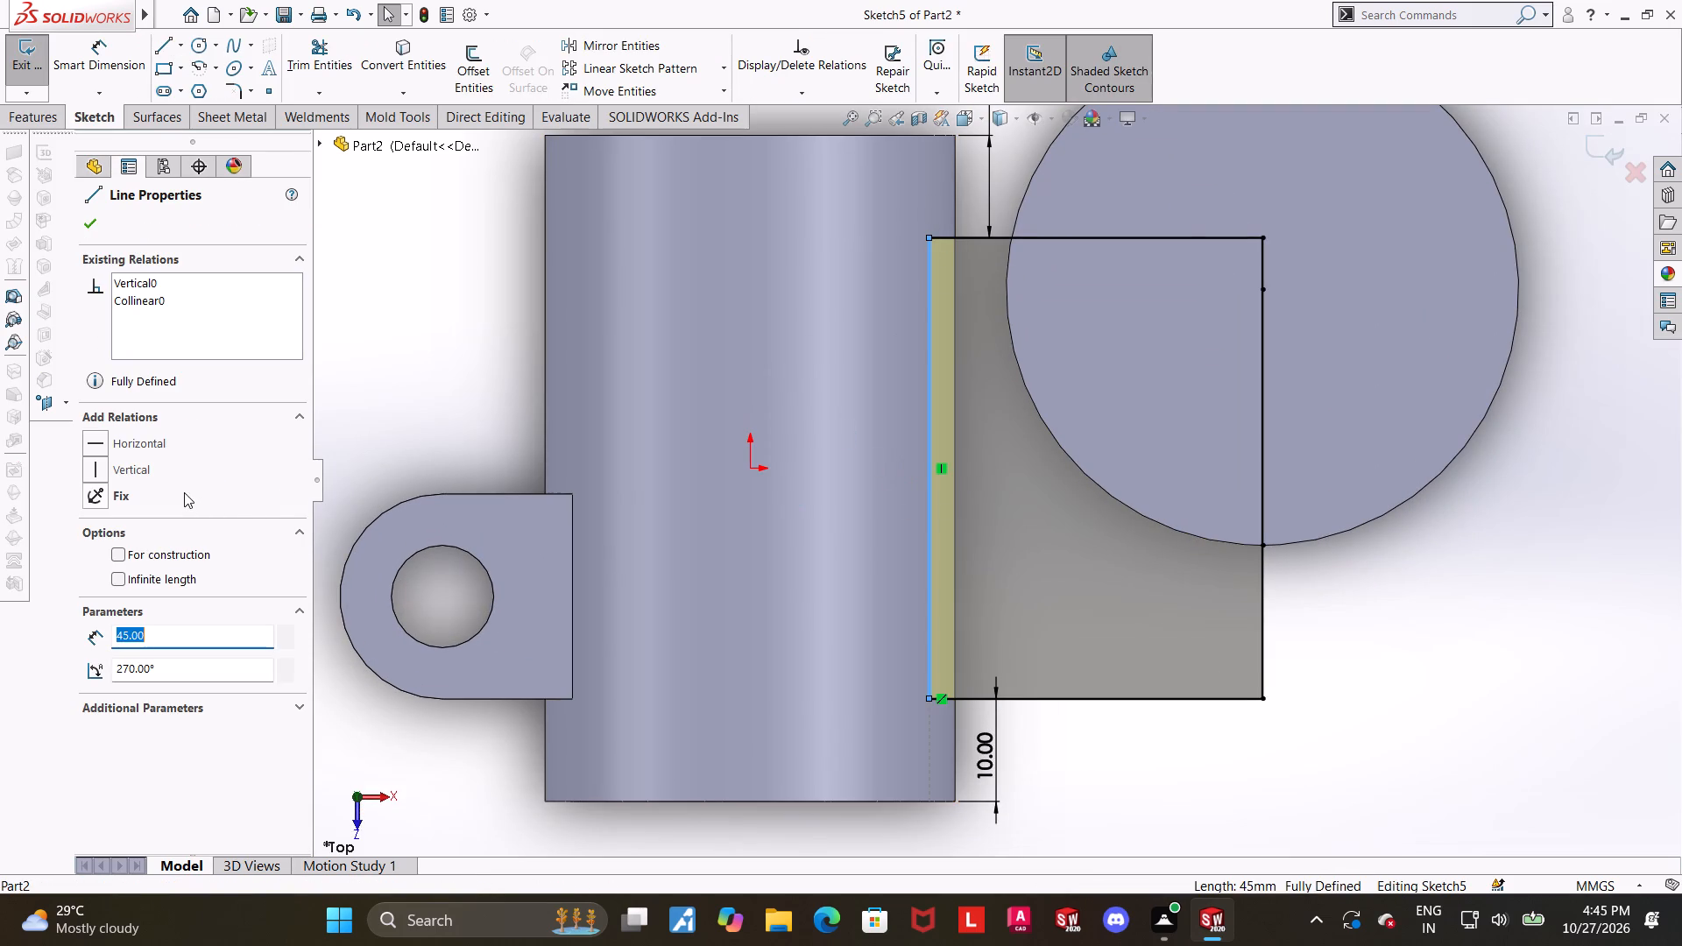
pyautogui.rightClick(159, 301)
pyautogui.click(237, 336)
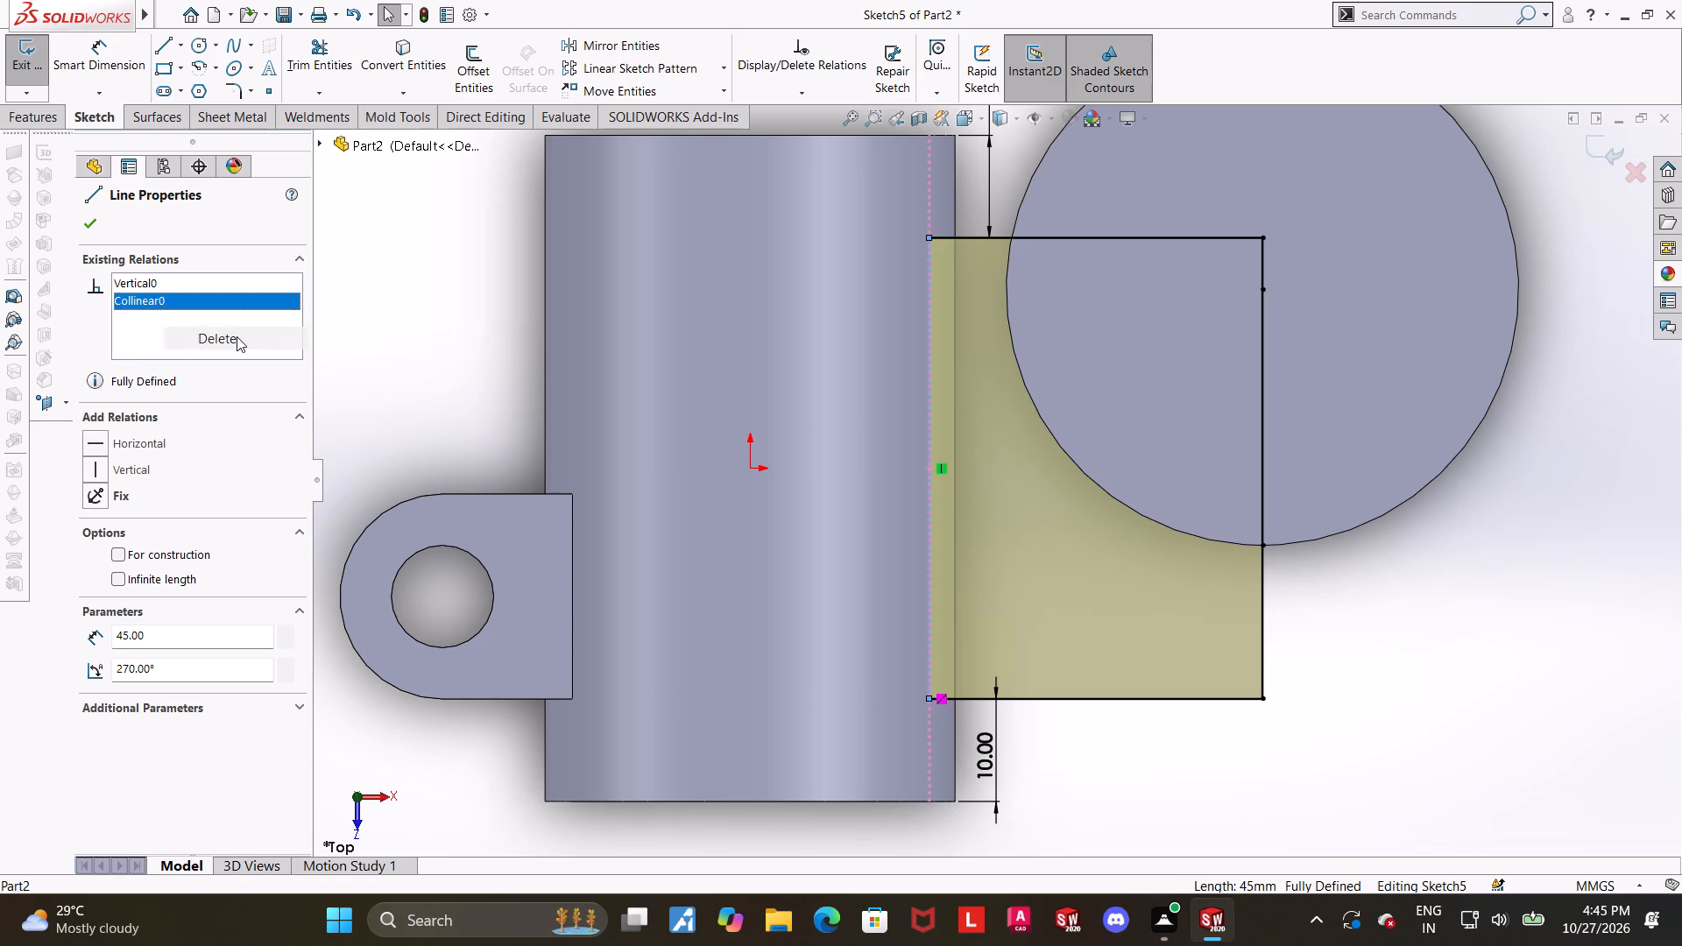
pyautogui.press('Escape')
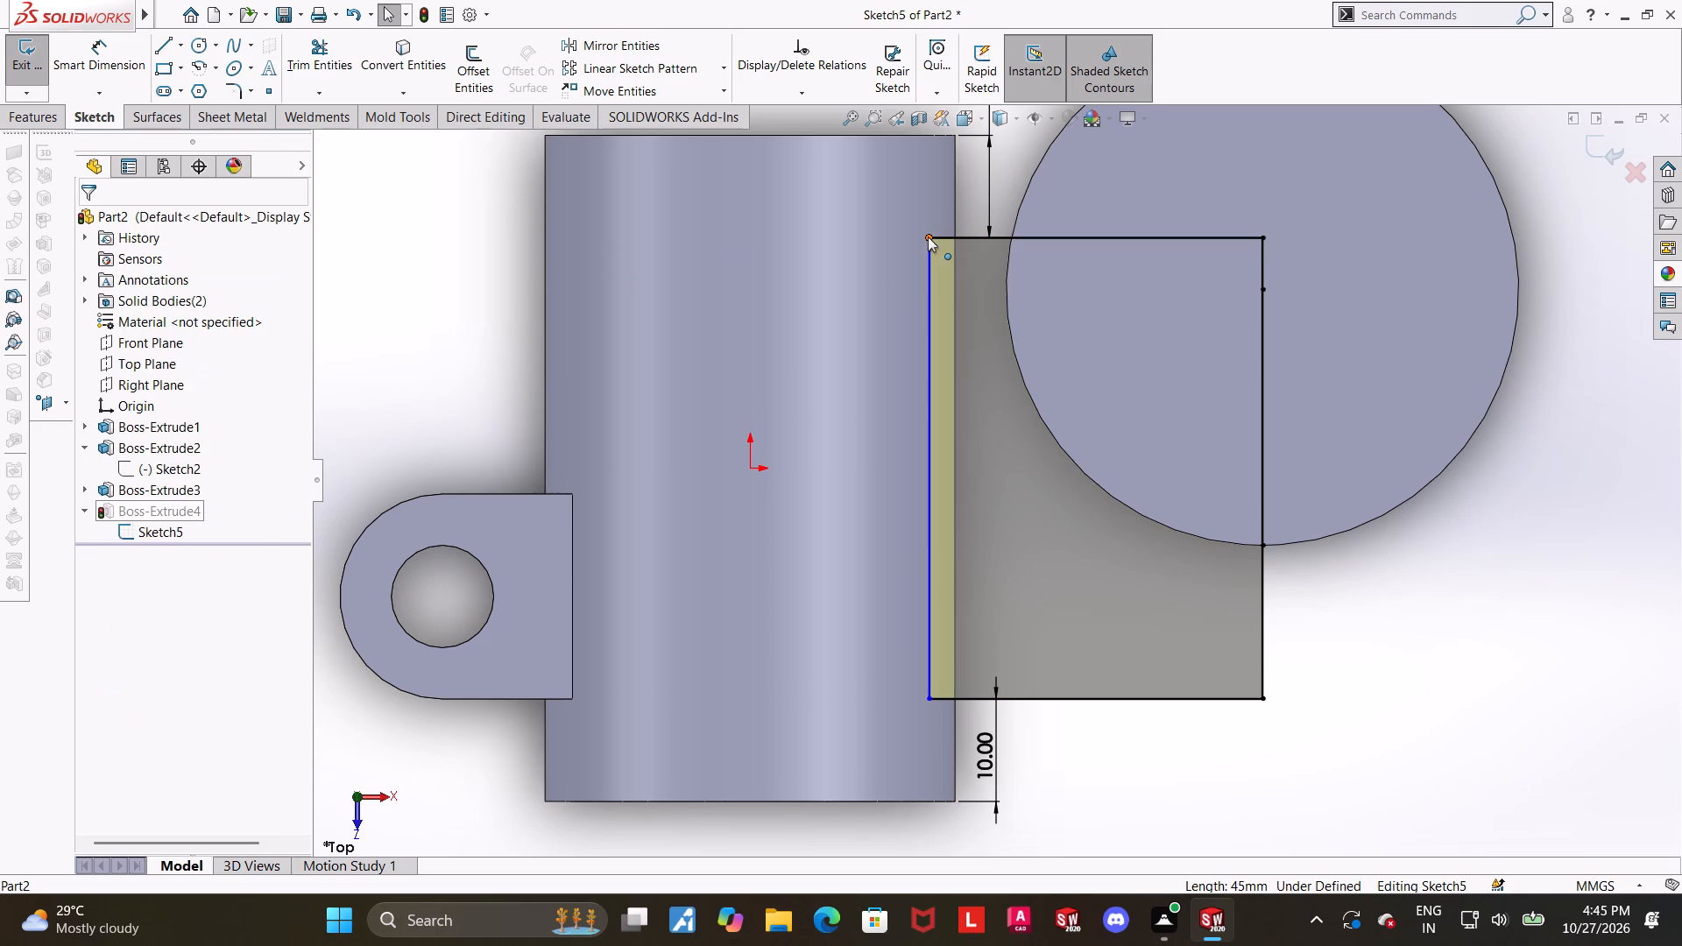
# Move the rectangle's shell-side edge farther into the half-cylinder shell and exit the sketch.
pyautogui.click(928, 236)
pyautogui.press('Escape')
pyautogui.moveTo(926, 271); pyautogui.dragTo(884, 271)
pyautogui.press('Escape')
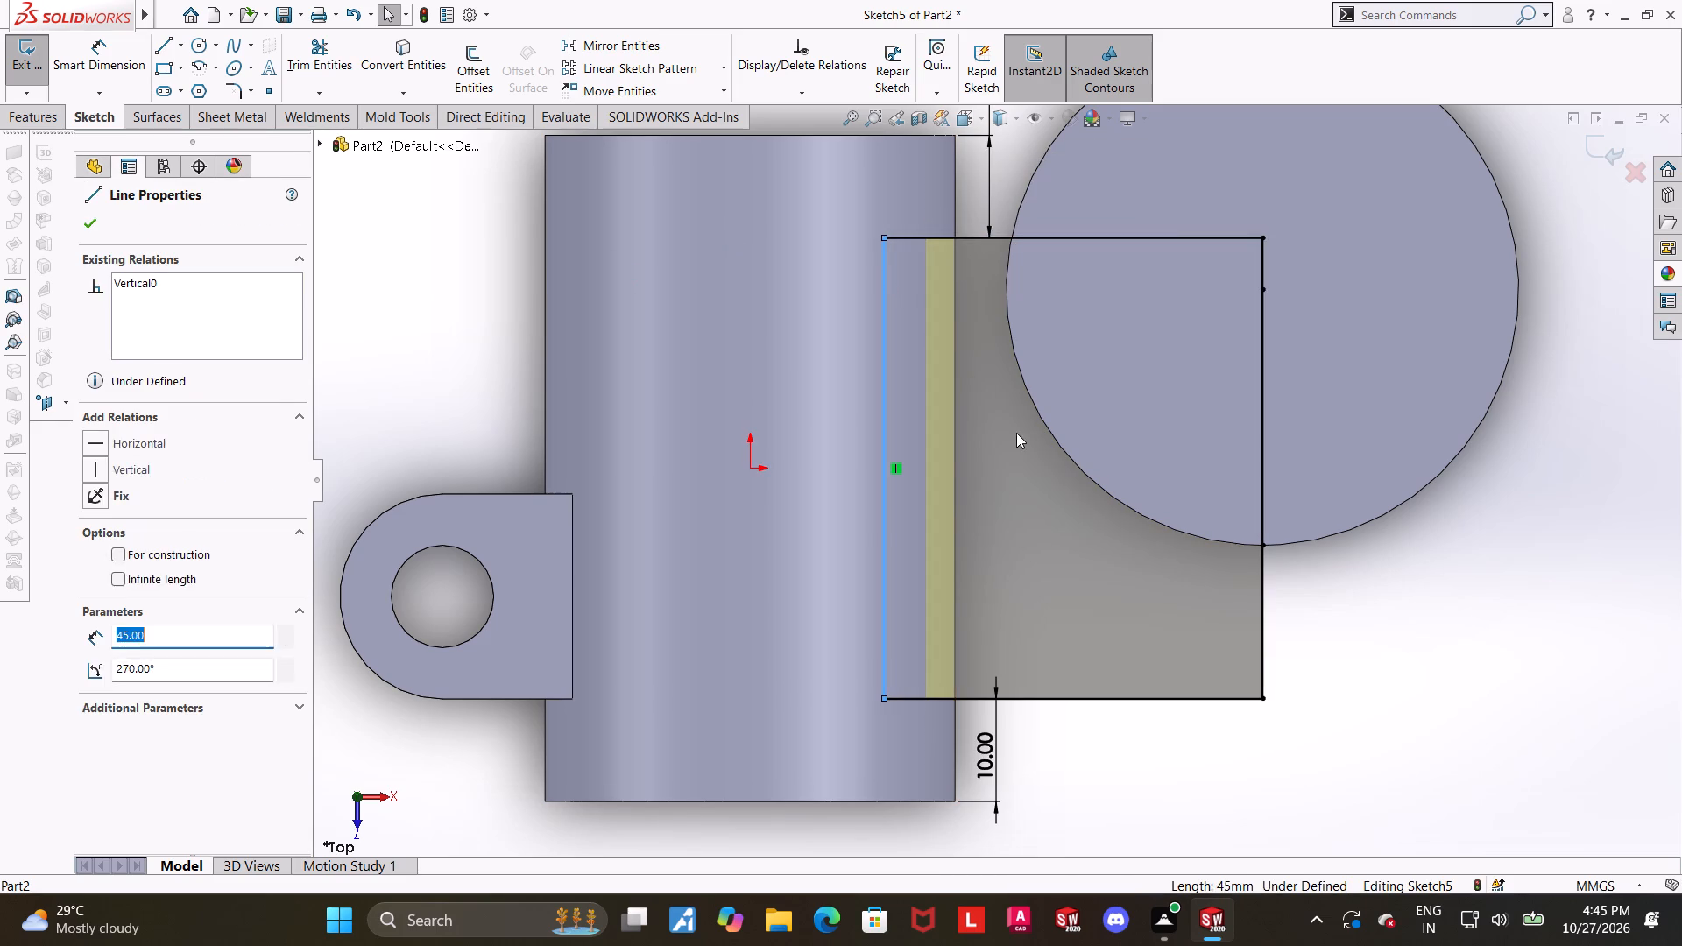
pyautogui.press('Escape')
pyautogui.scroll(1, 1041, 416)
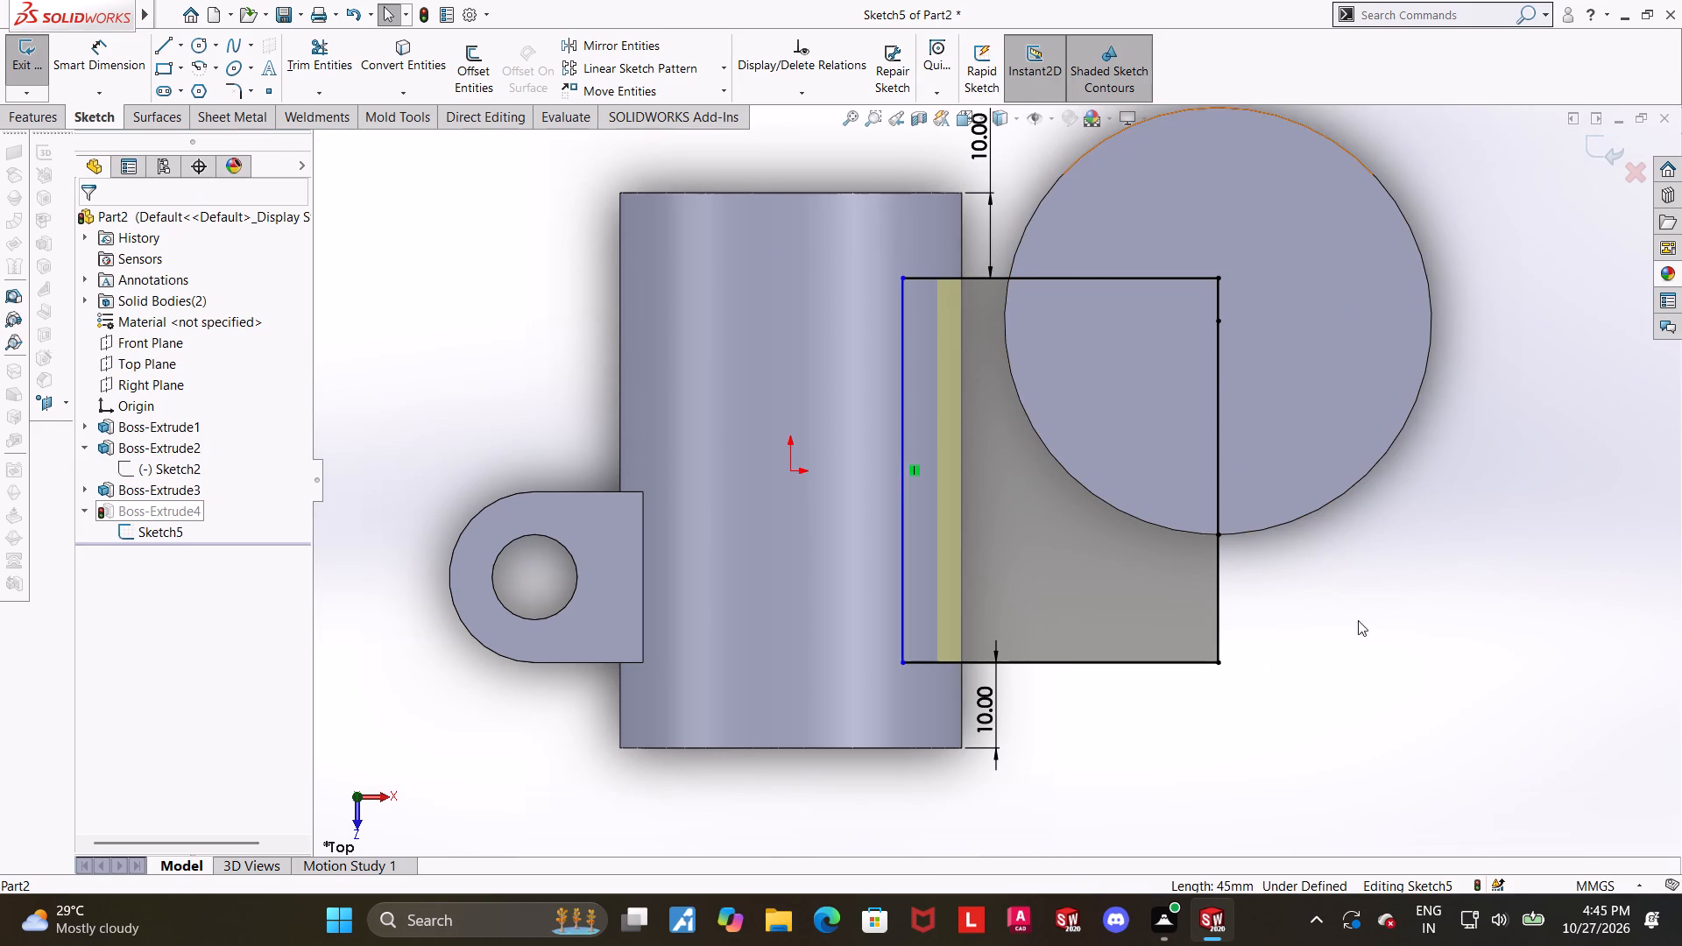
pyautogui.click(1408, 651)
pyautogui.moveTo(1389, 618); pyautogui.dragTo(1396, 558, button='middle')
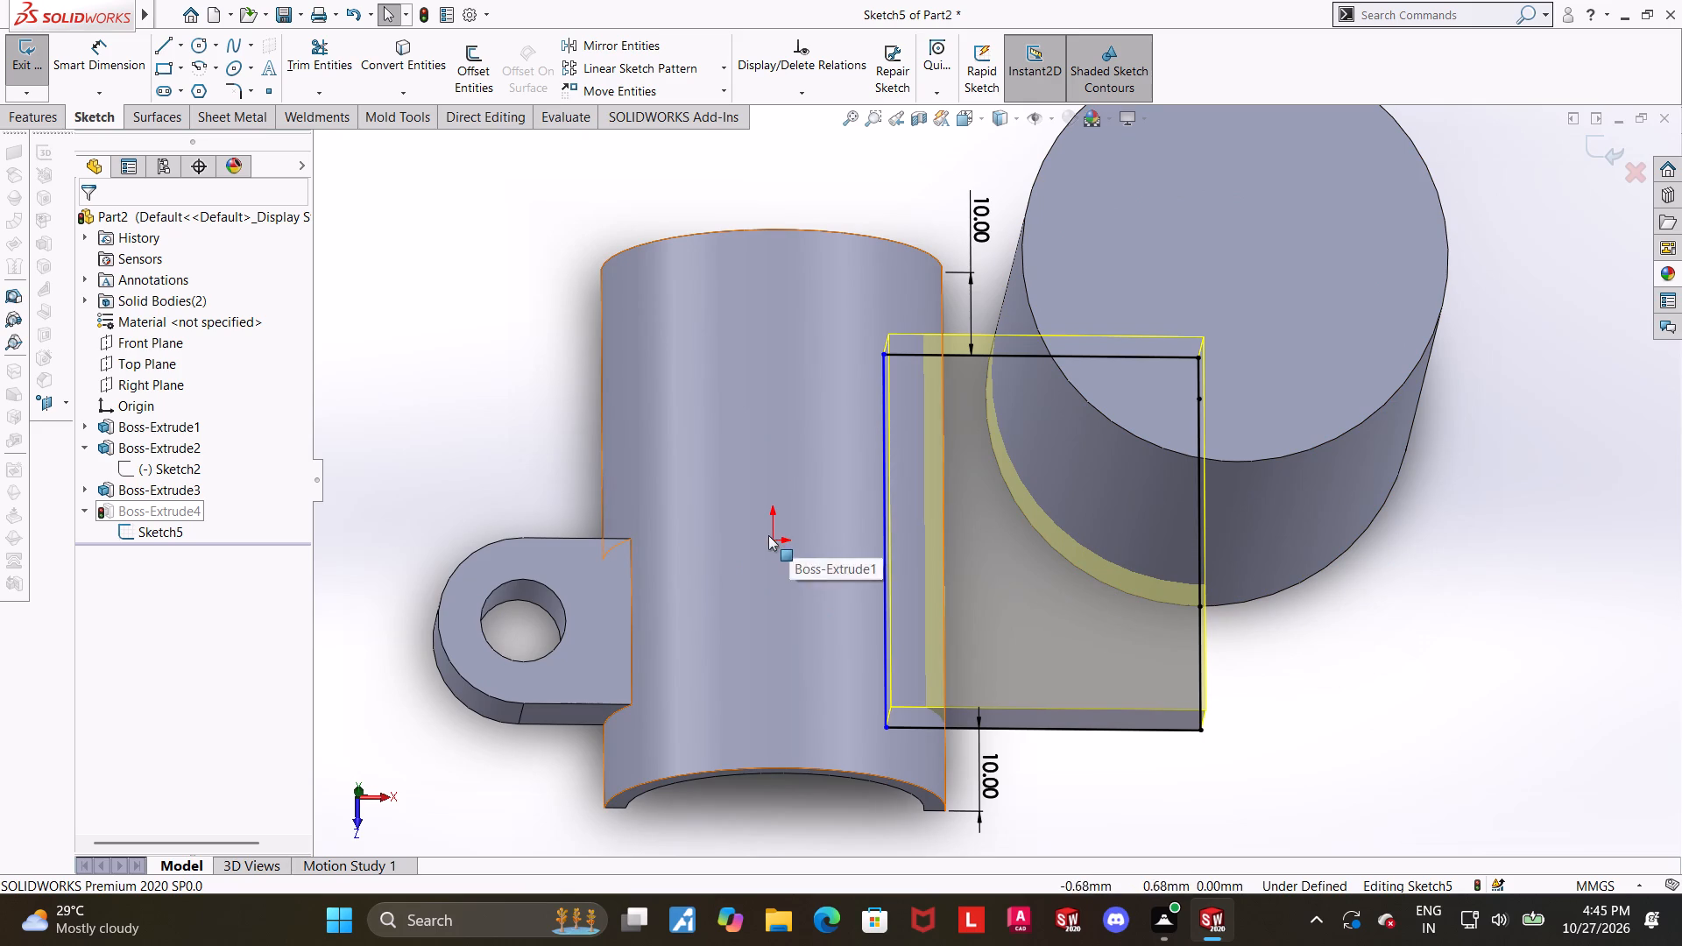
pyautogui.click(1565, 613)
pyautogui.moveTo(1507, 628); pyautogui.dragTo(1488, 630, button='middle')
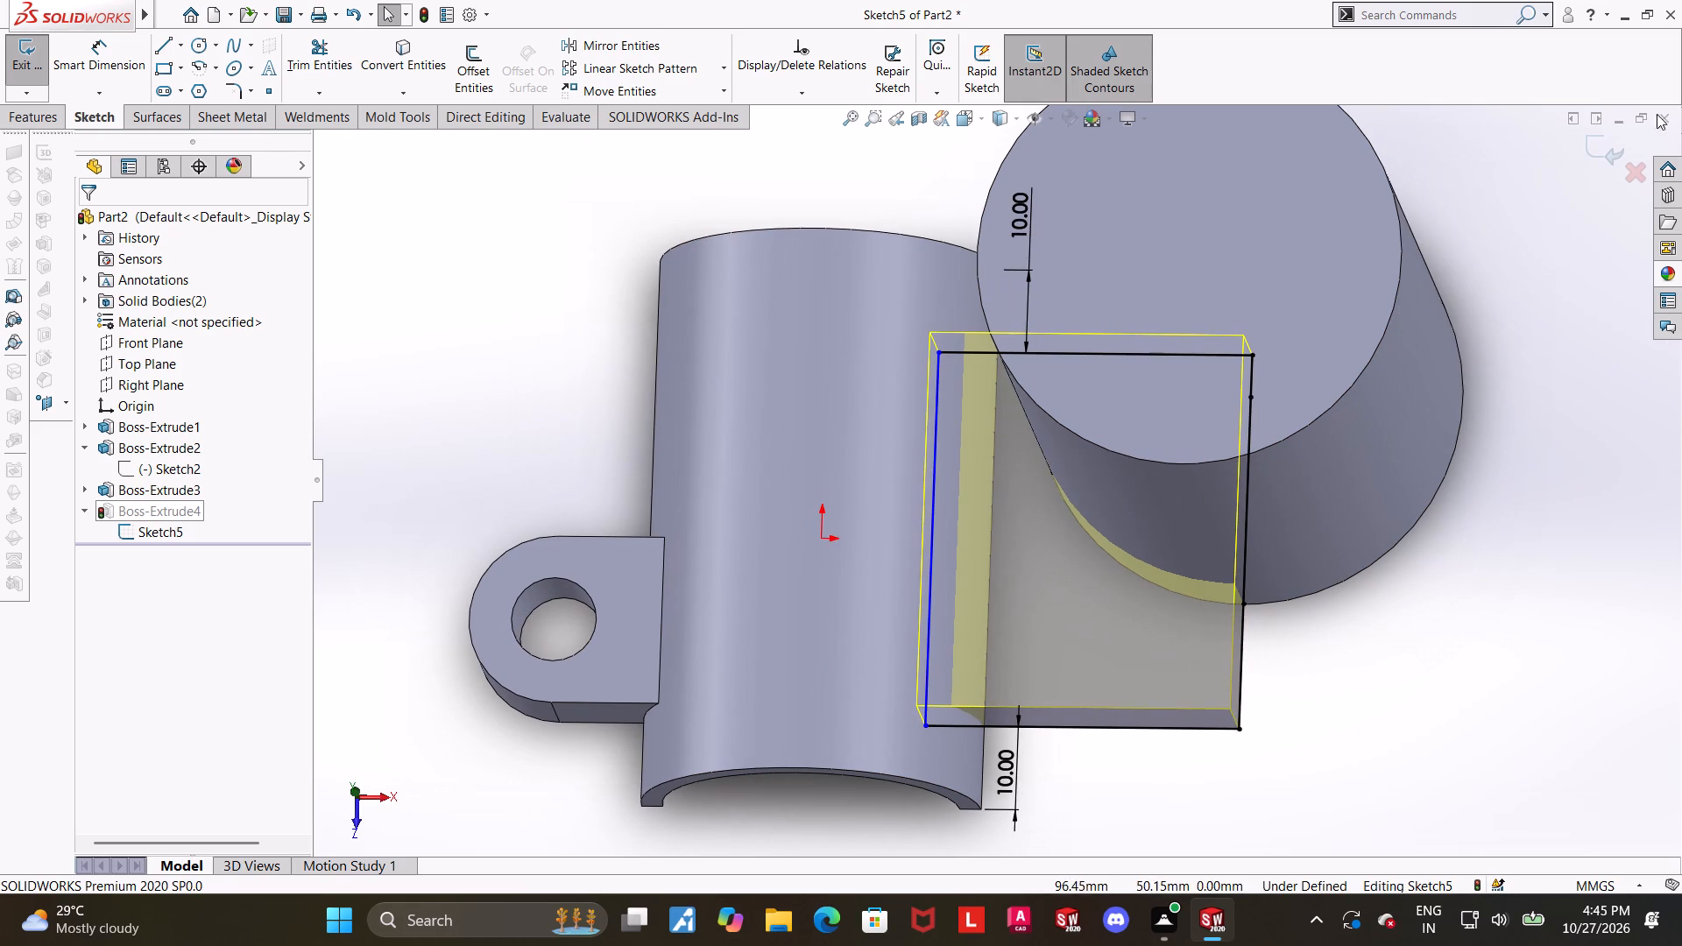
pyautogui.click(1603, 152)
# Examine from several angles how the connecting block meets the shell and the upright cylinder.
pyautogui.moveTo(1375, 745); pyautogui.dragTo(1388, 554, button='middle')
pyautogui.scroll(4, 1417, 644)
pyautogui.click(1403, 668)
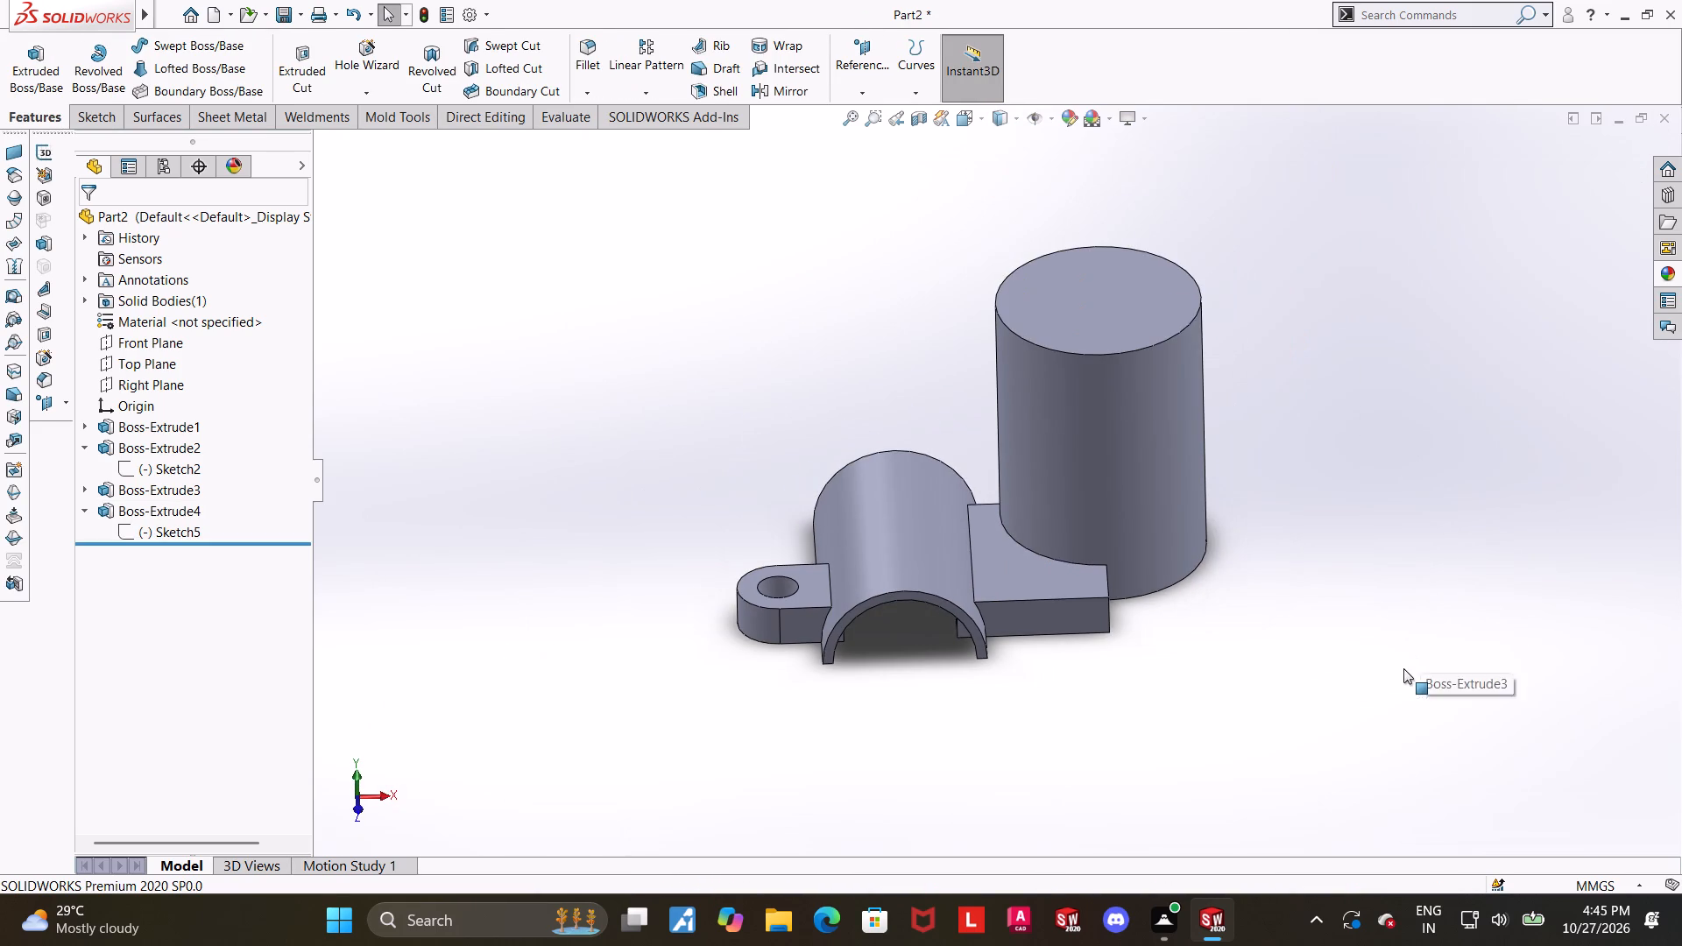
pyautogui.moveTo(1246, 613); pyautogui.dragTo(1241, 567, button='middle')
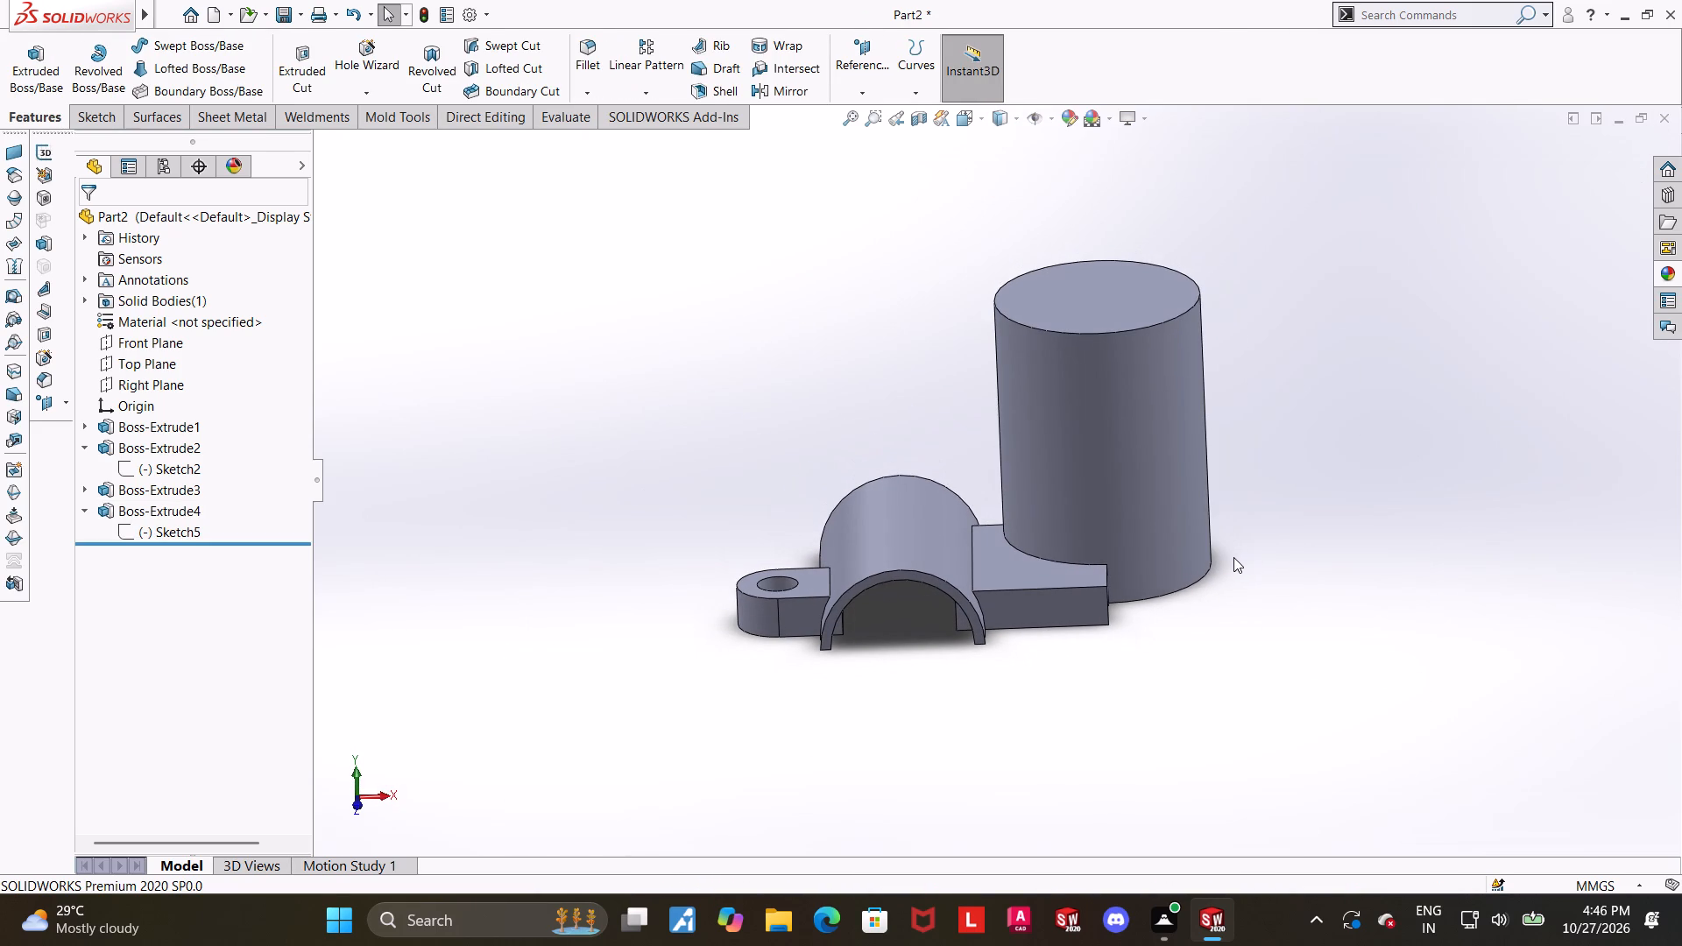
pyautogui.moveTo(1222, 566); pyautogui.dragTo(1245, 503, button='middle')
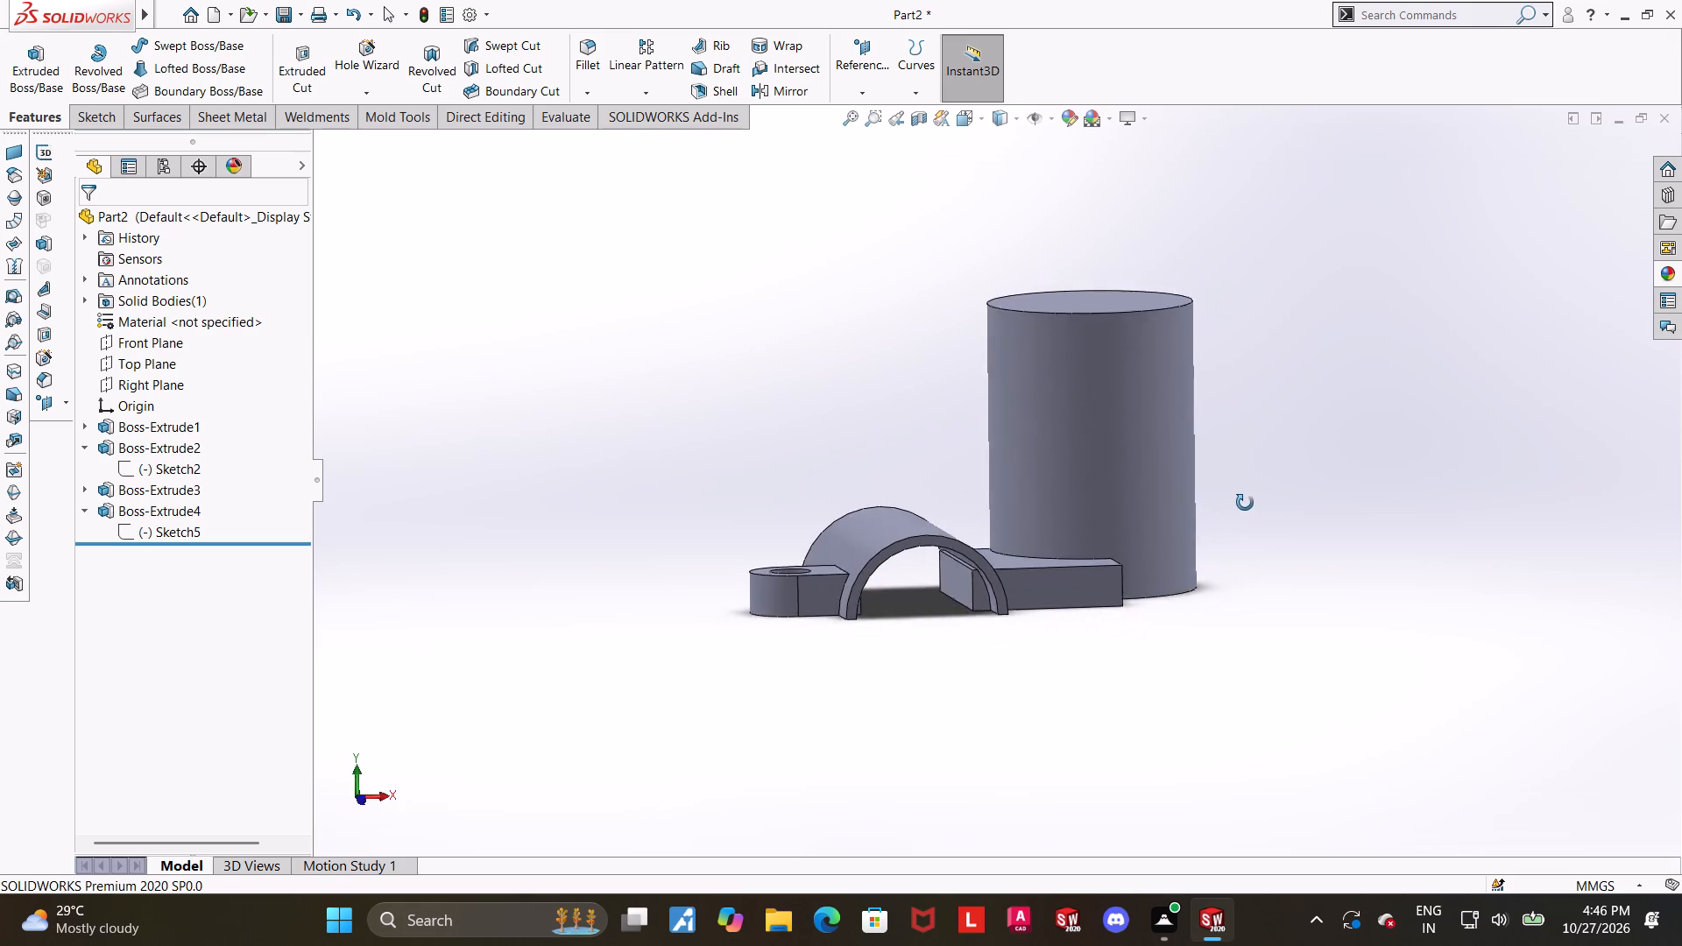
pyautogui.moveTo(1245, 503); pyautogui.dragTo(1232, 490, button='middle')
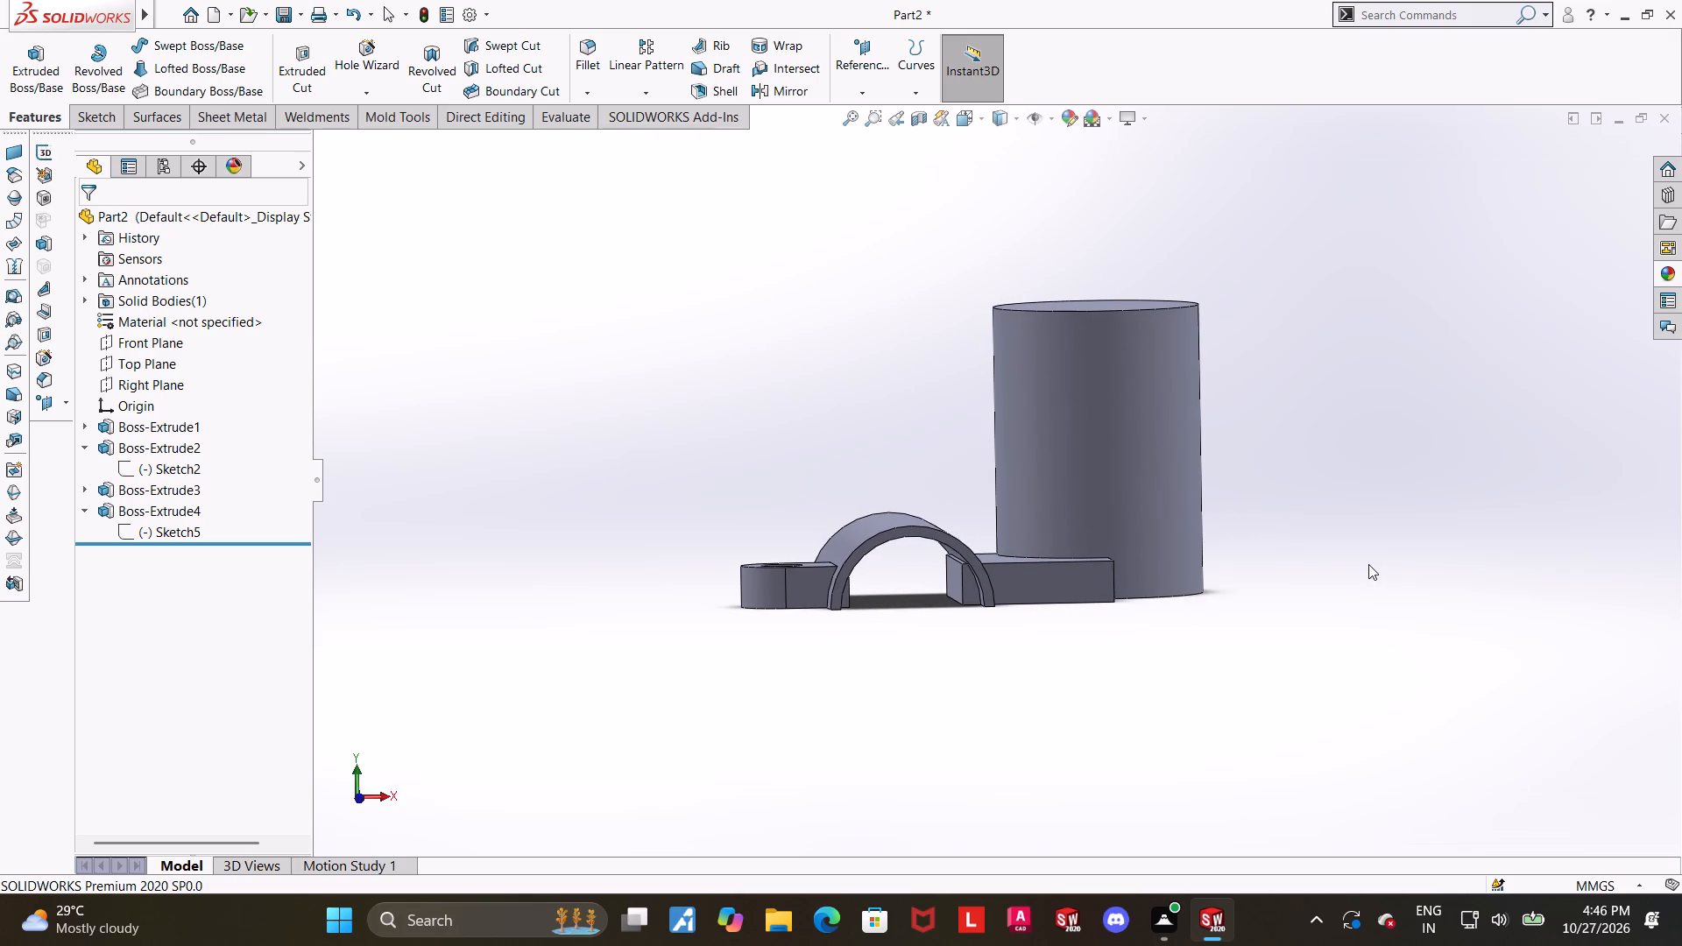
pyautogui.scroll(-1, 1368, 564)
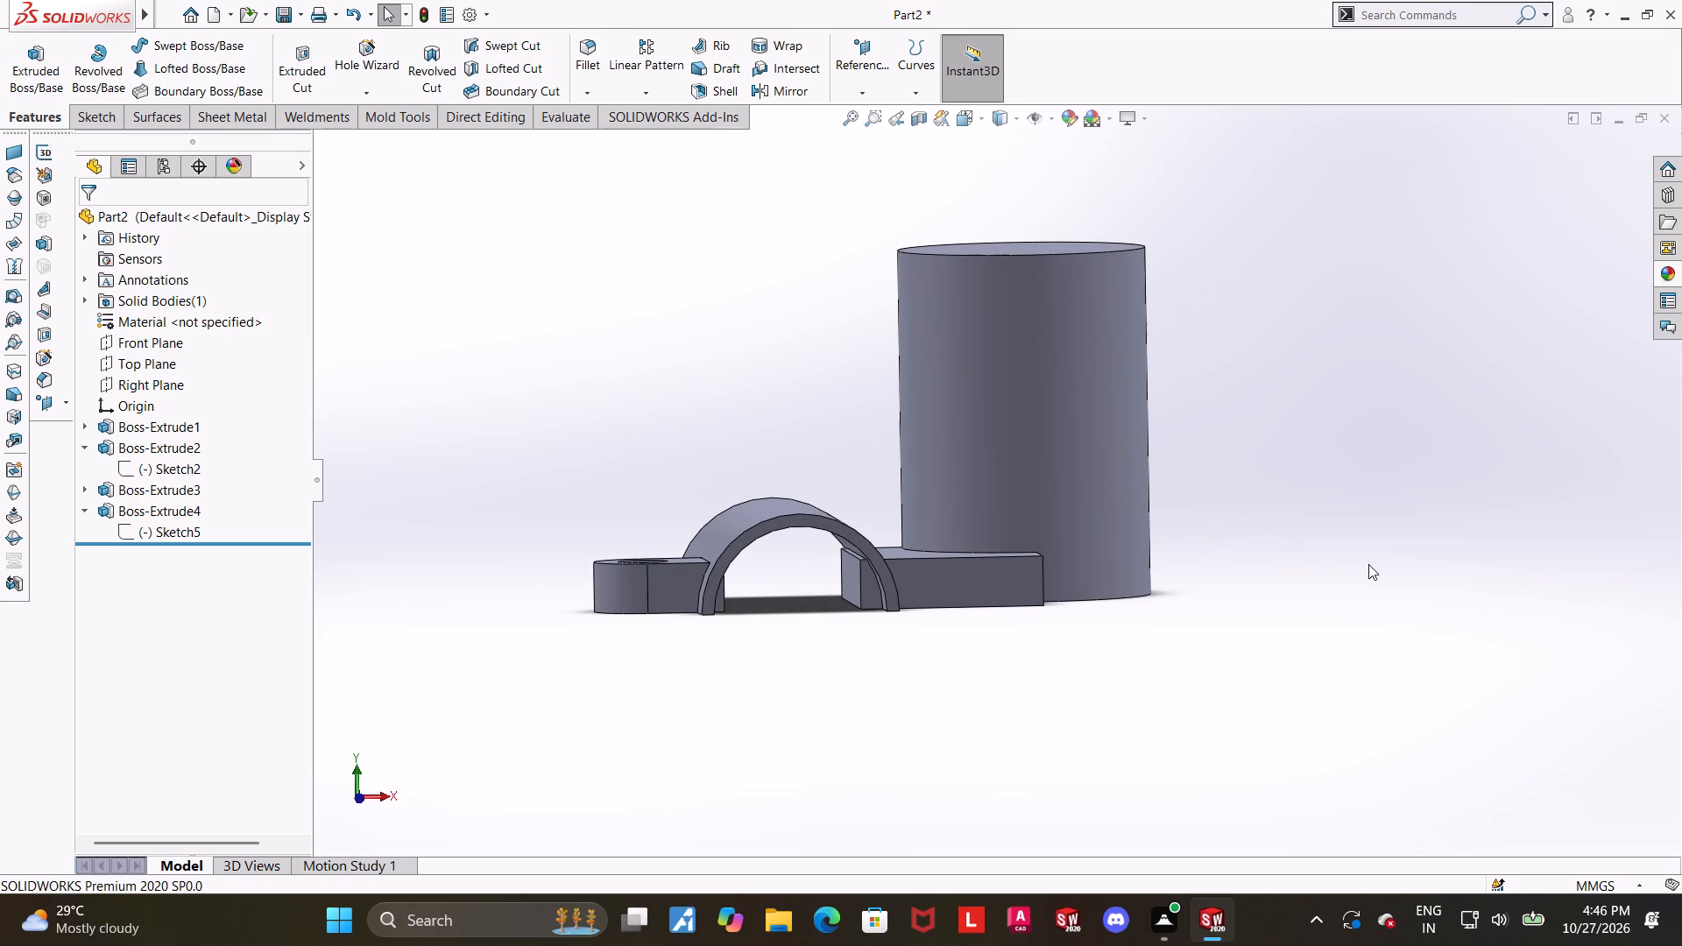
pyautogui.scroll(1, 1324, 564)
pyautogui.moveTo(1269, 514); pyautogui.dragTo(1261, 572, button='middle')
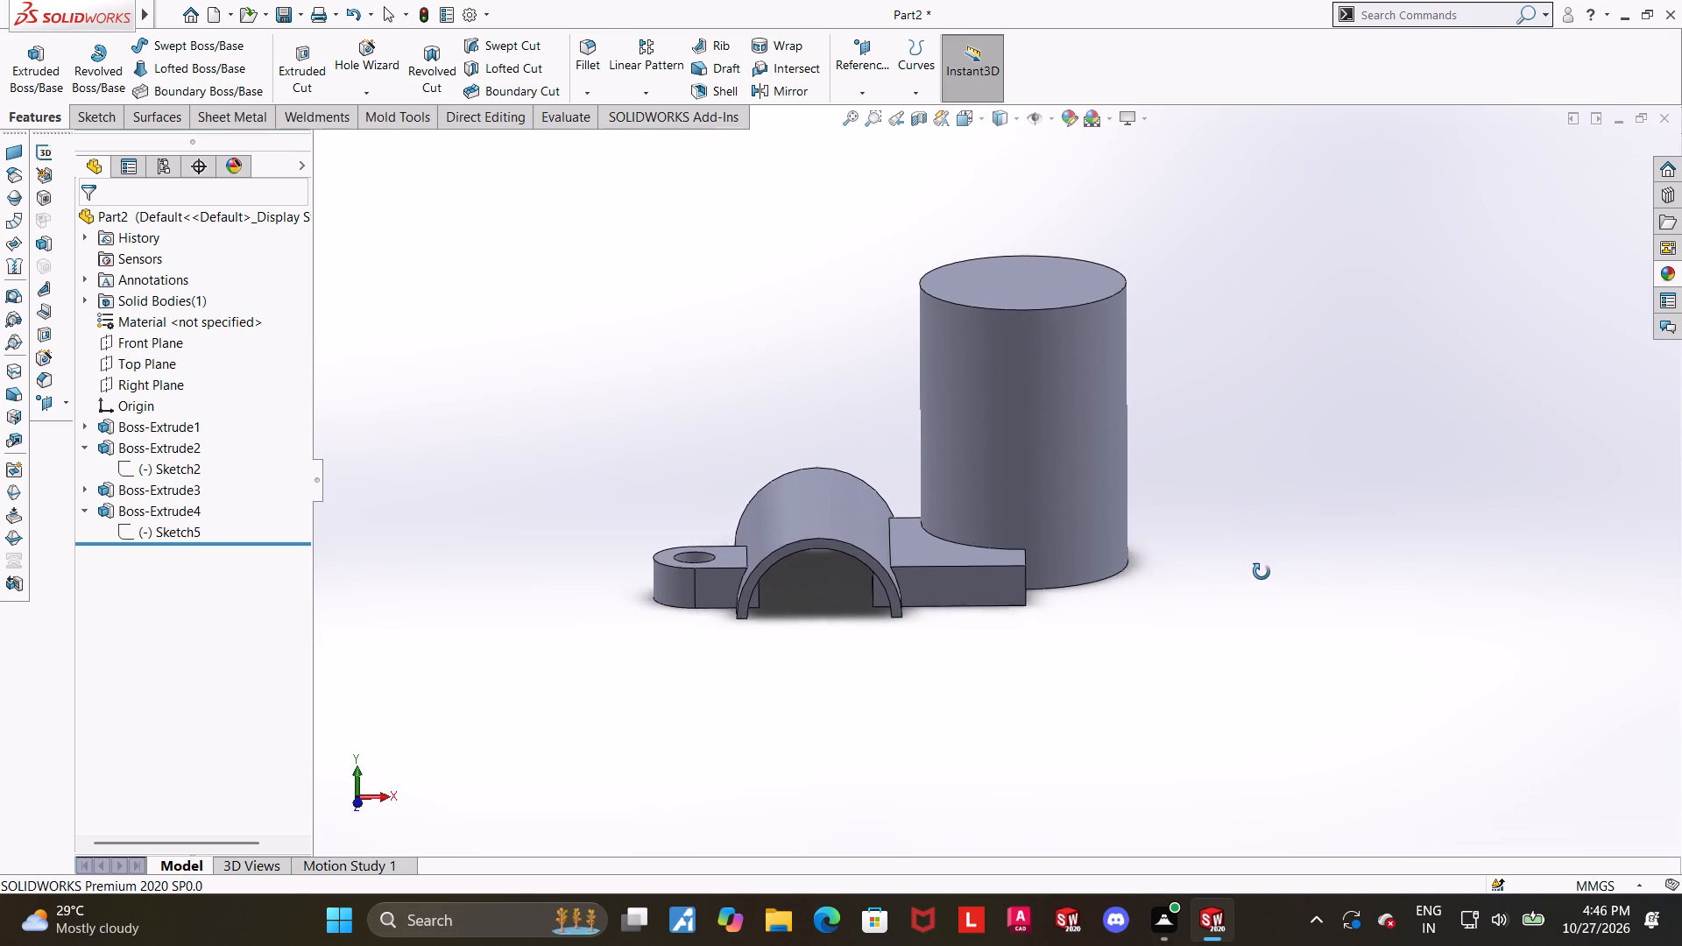
pyautogui.moveTo(1261, 572); pyautogui.dragTo(1294, 568, button='middle')
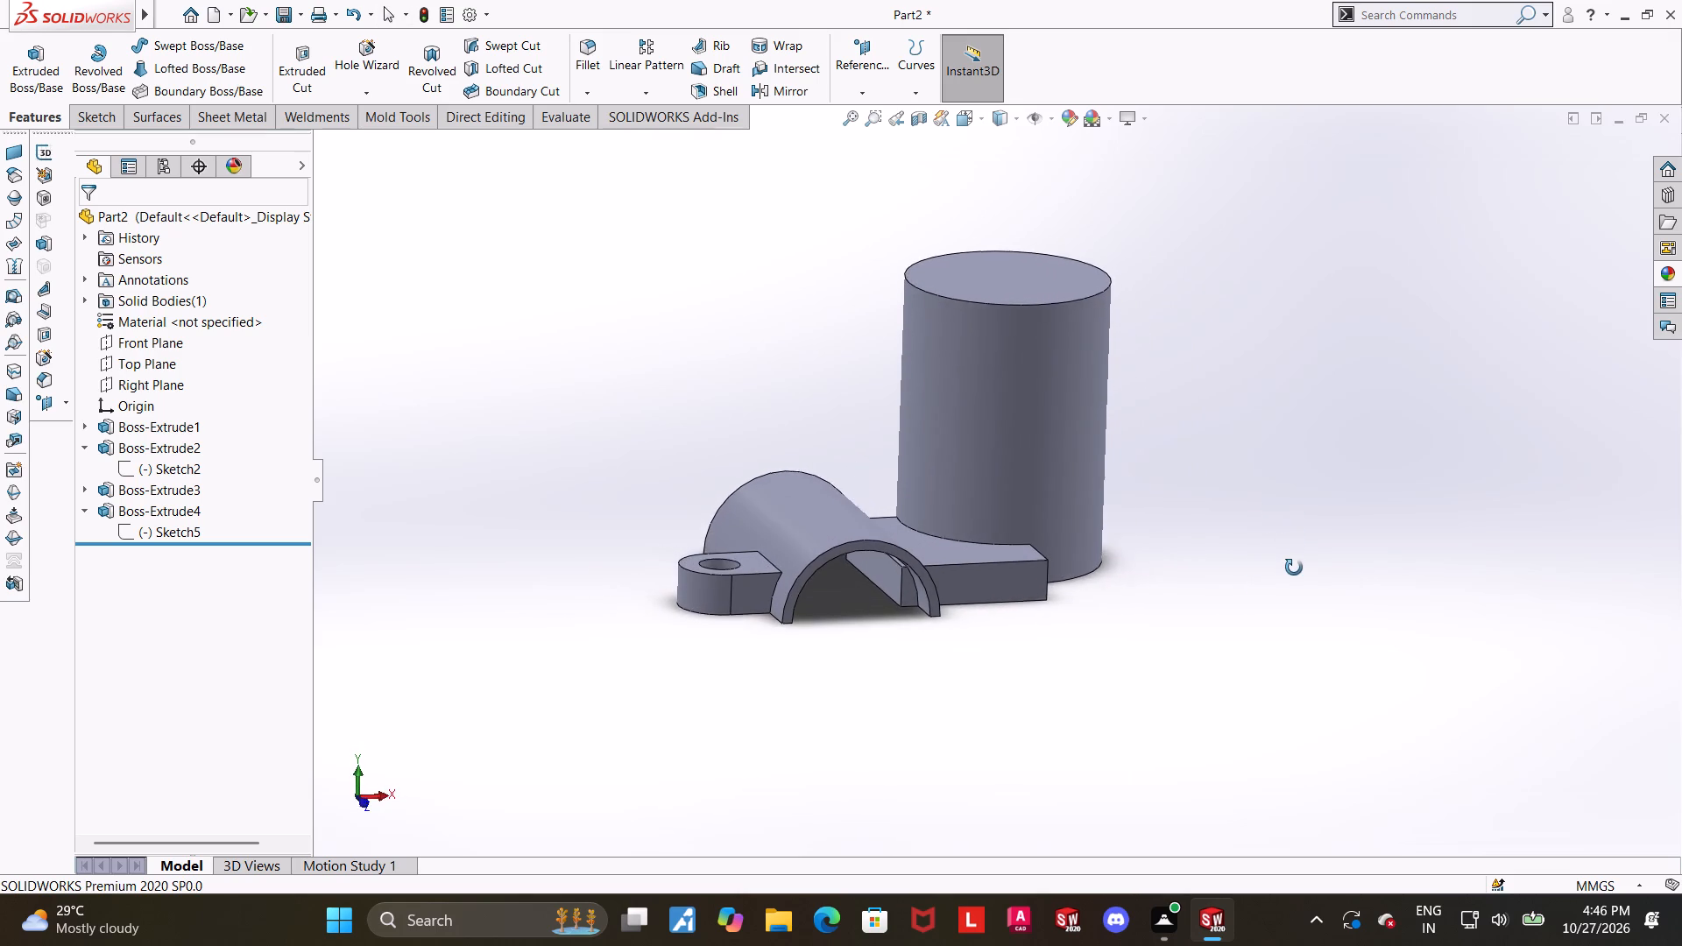
pyautogui.moveTo(1294, 568); pyautogui.dragTo(1292, 587, button='middle')
pyautogui.moveTo(1078, 505); pyautogui.dragTo(1052, 505, button='middle')
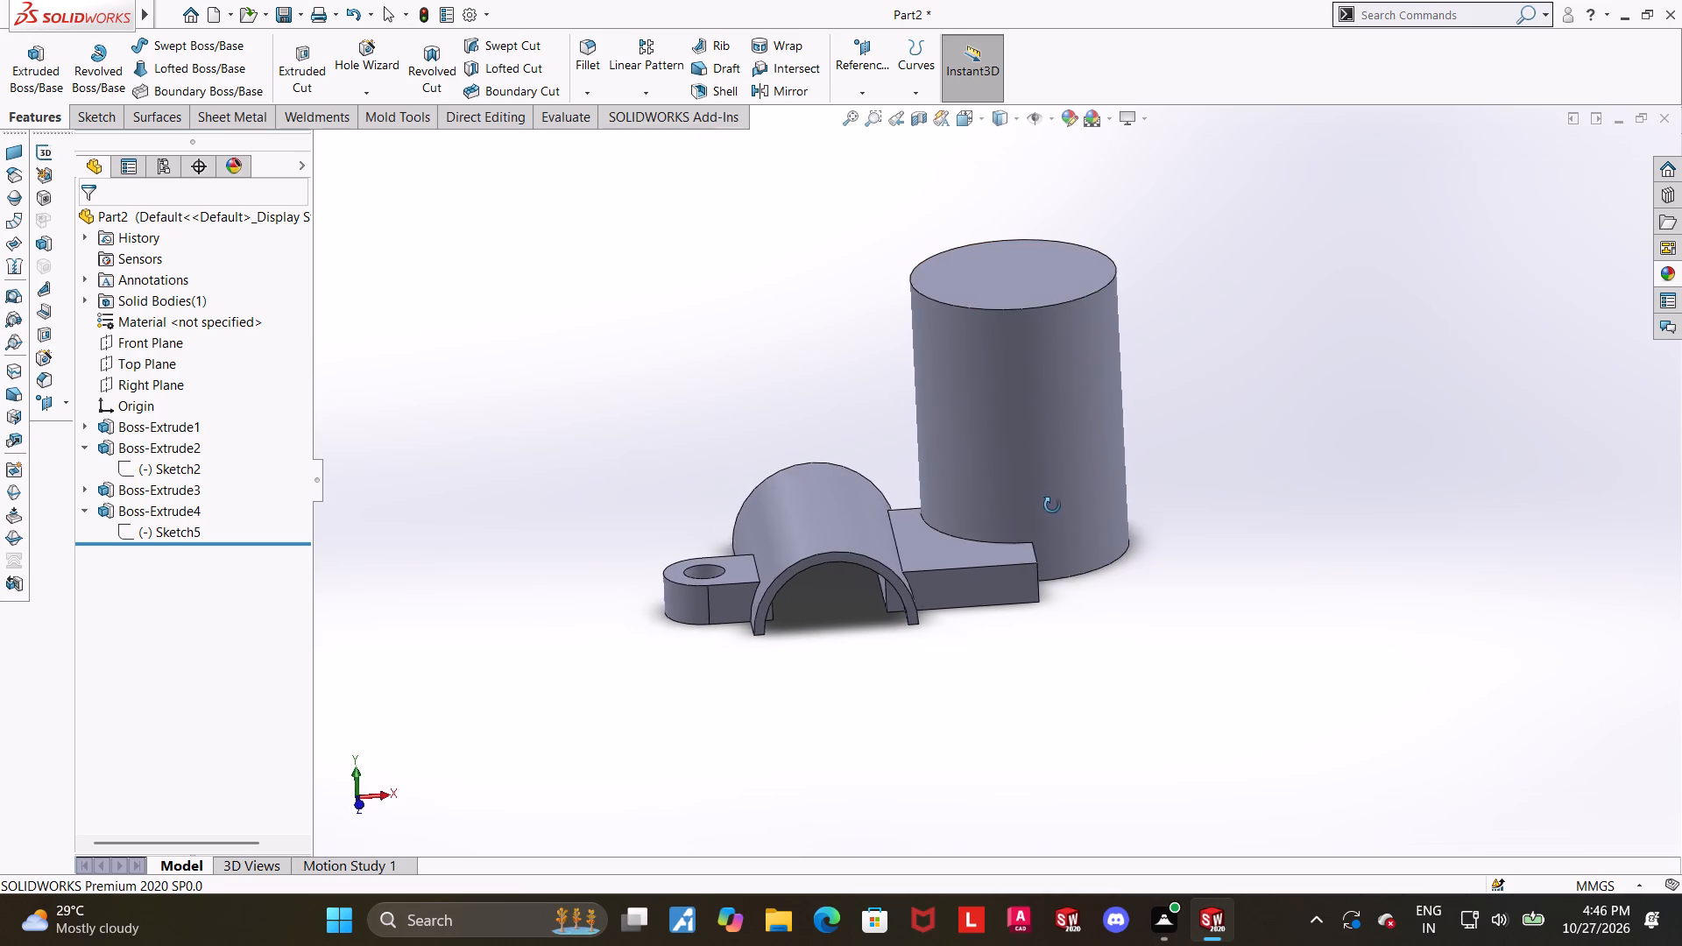
pyautogui.moveTo(1052, 505); pyautogui.dragTo(1055, 657, button='middle')
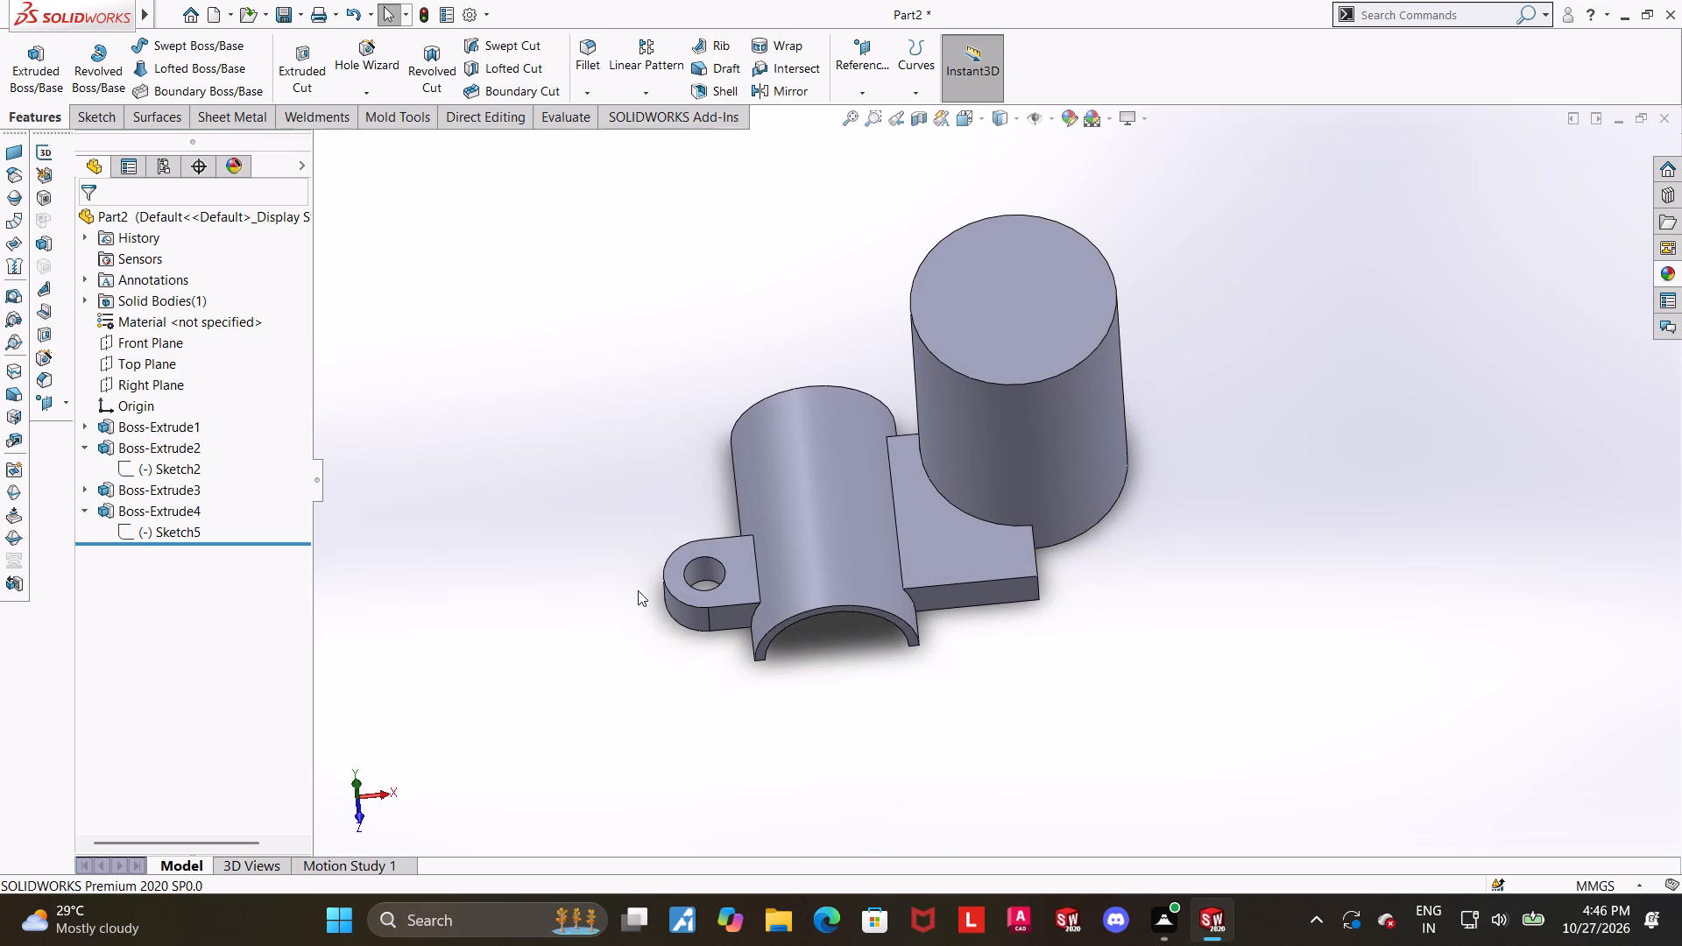
# Edit the connecting block's sketch and draw a circle of about 7.4 mm radius beyond the upright cylinder, level with its centre.
pyautogui.click(169, 536)
pyautogui.click(191, 482)
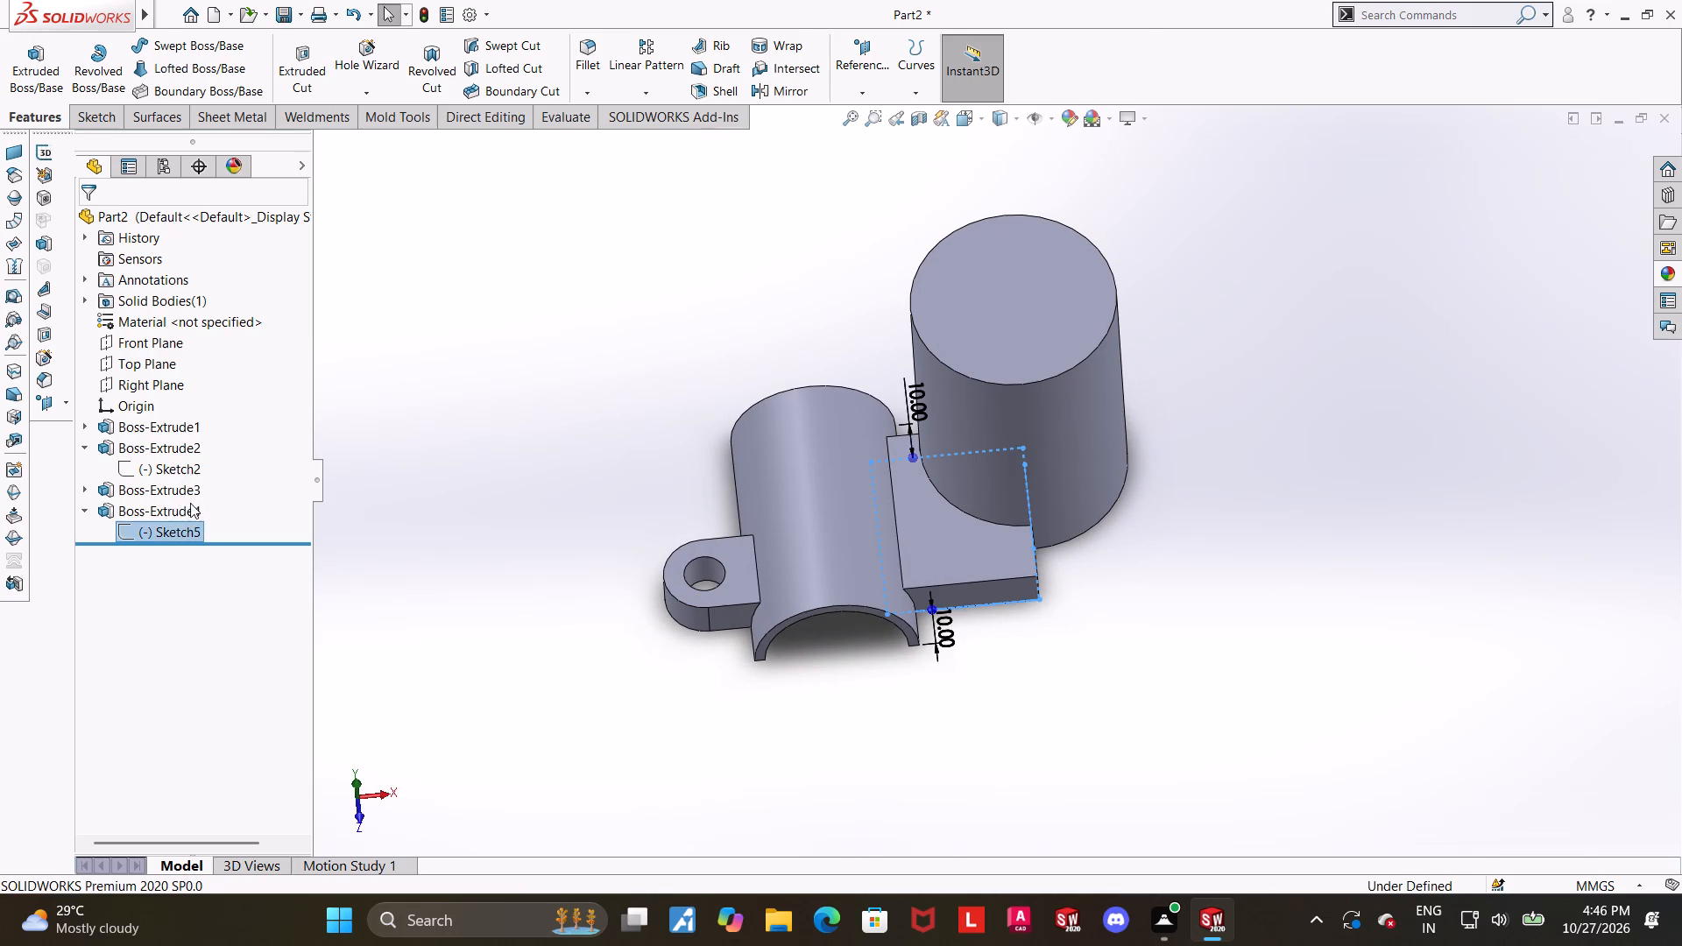
pyautogui.click(182, 523)
pyautogui.click(233, 498)
pyautogui.scroll(4, 1250, 568)
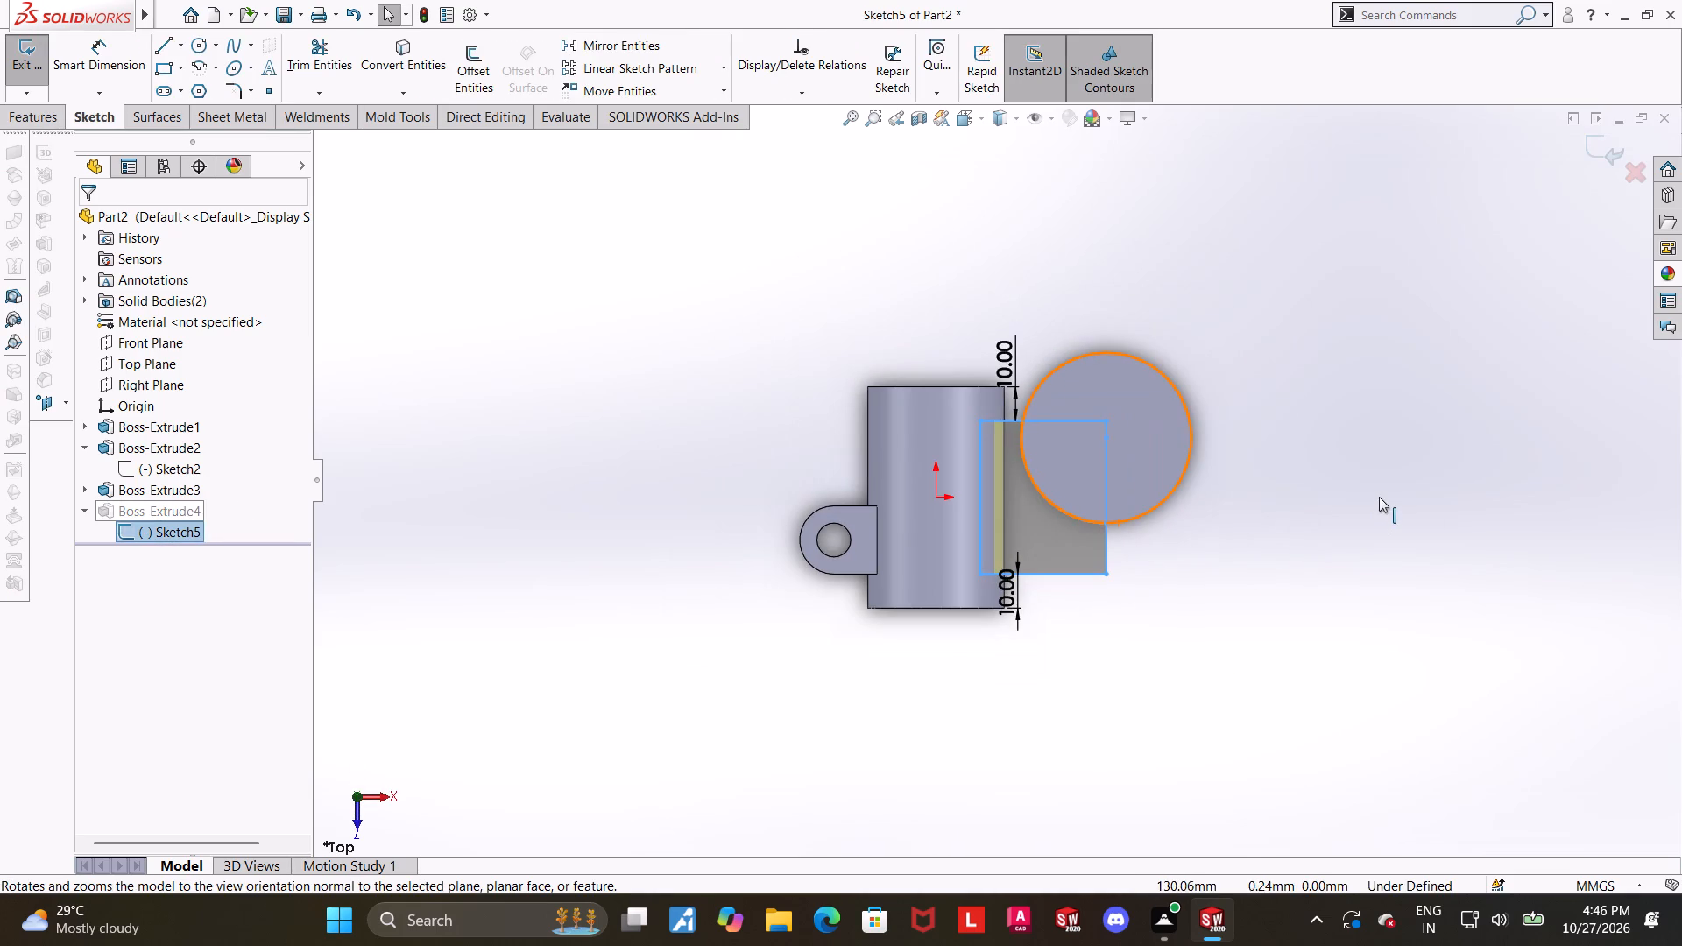
pyautogui.scroll(-2, 1379, 456)
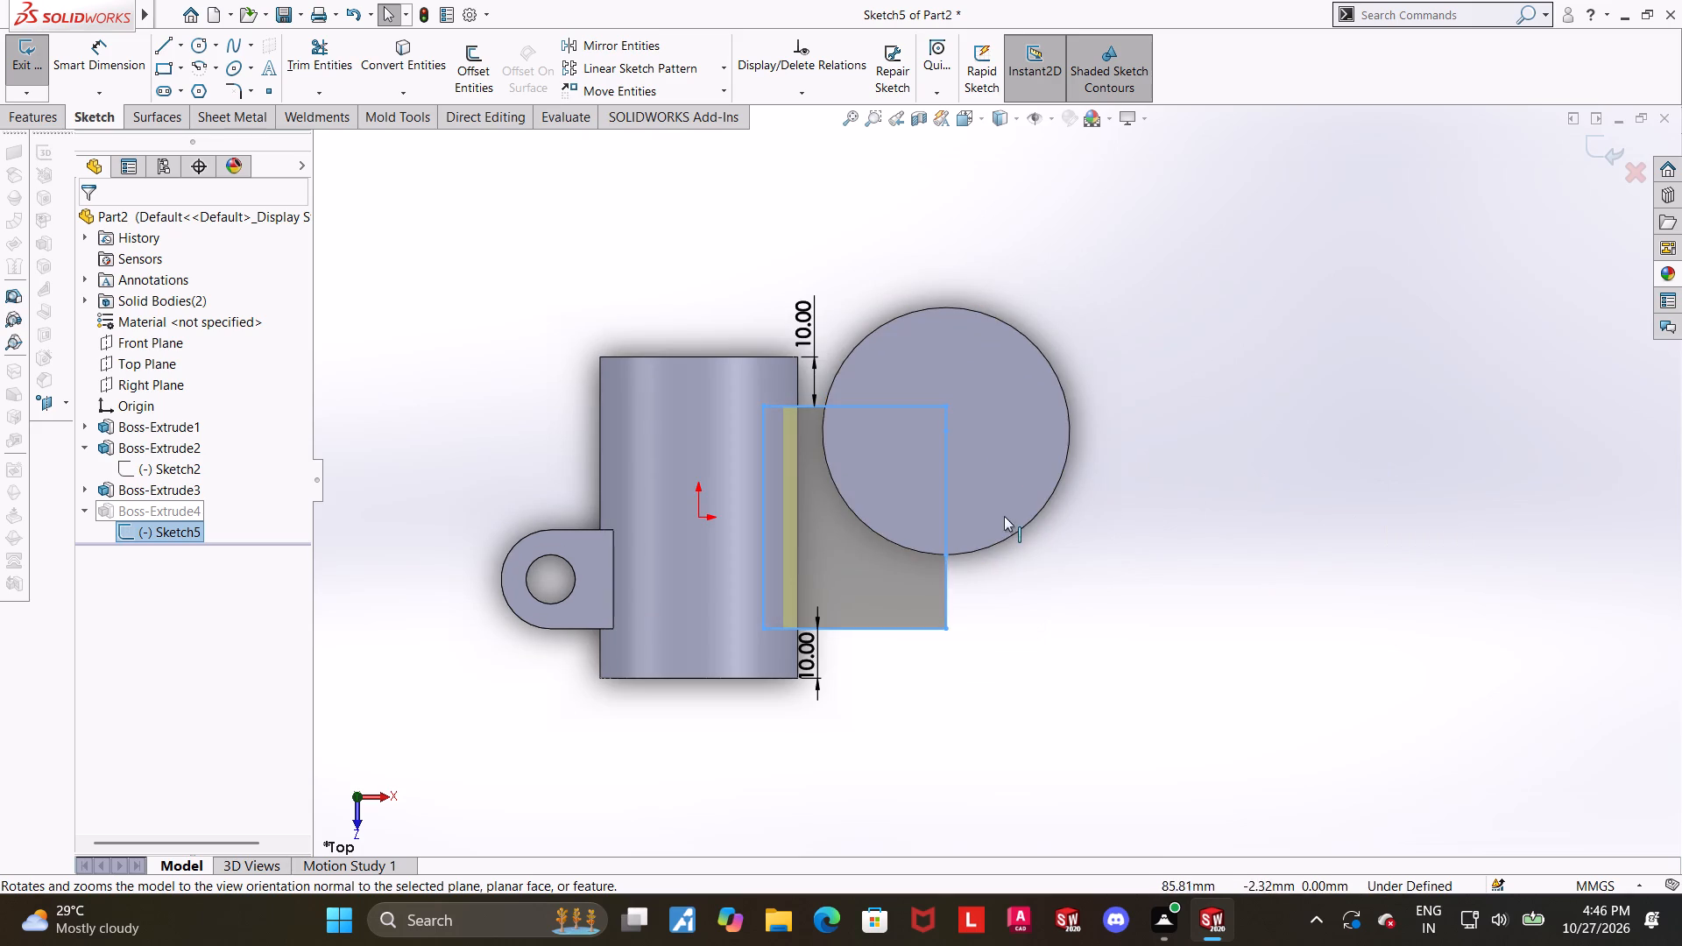
pyautogui.click(200, 41)
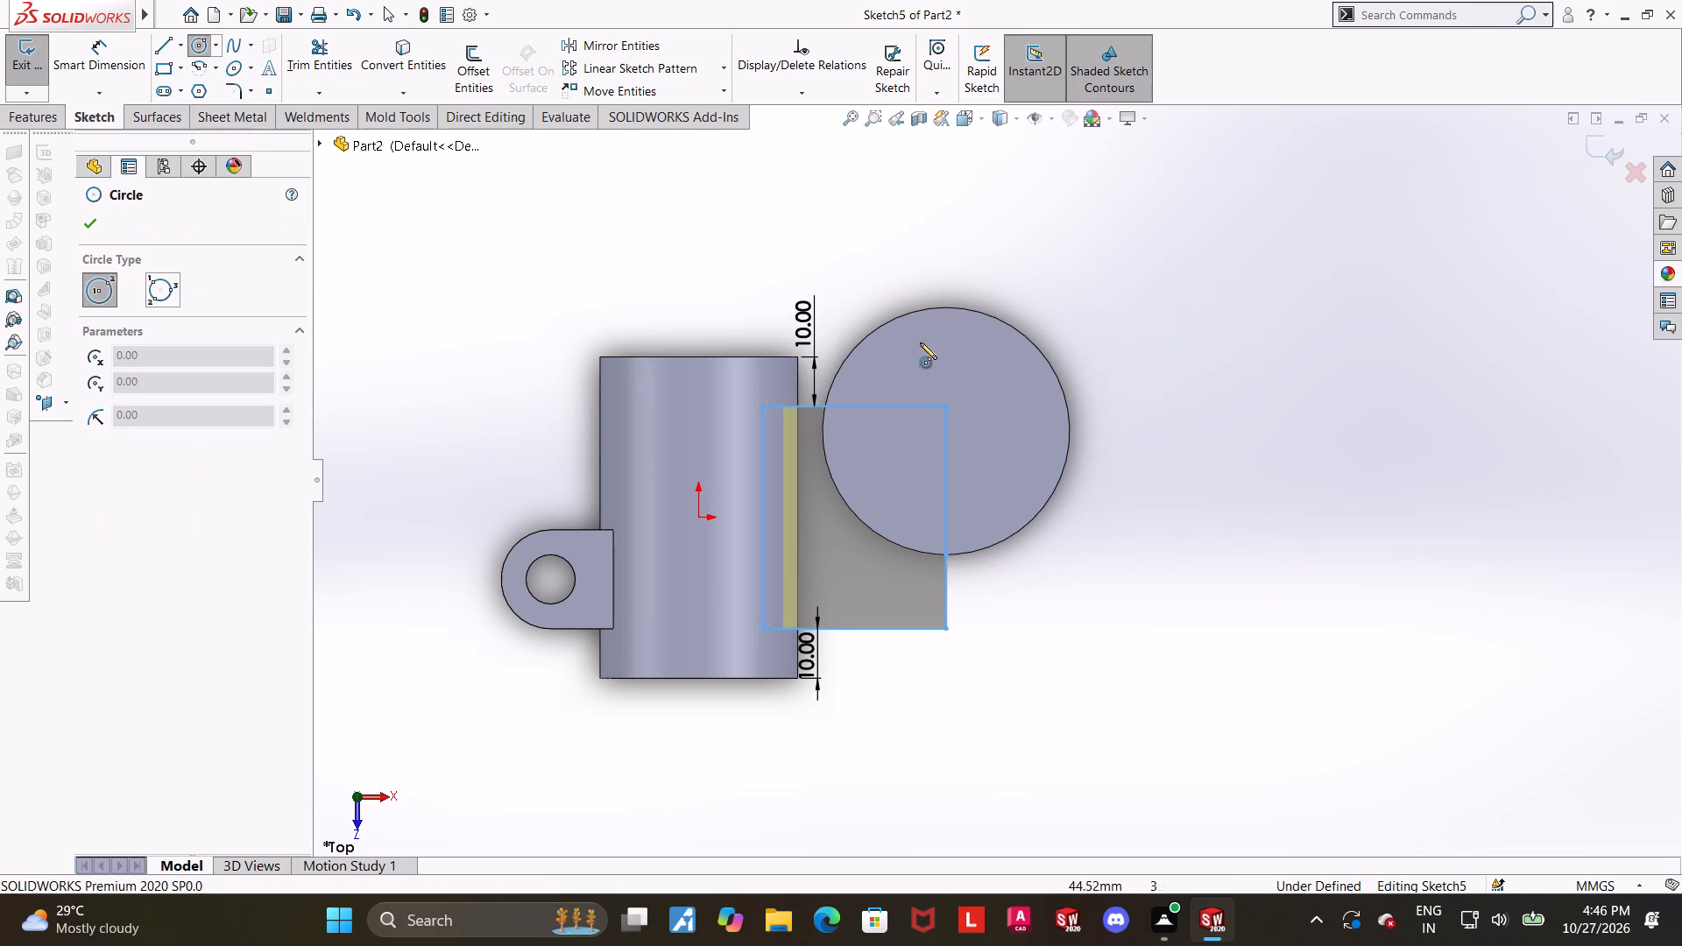
pyautogui.click(1131, 431)
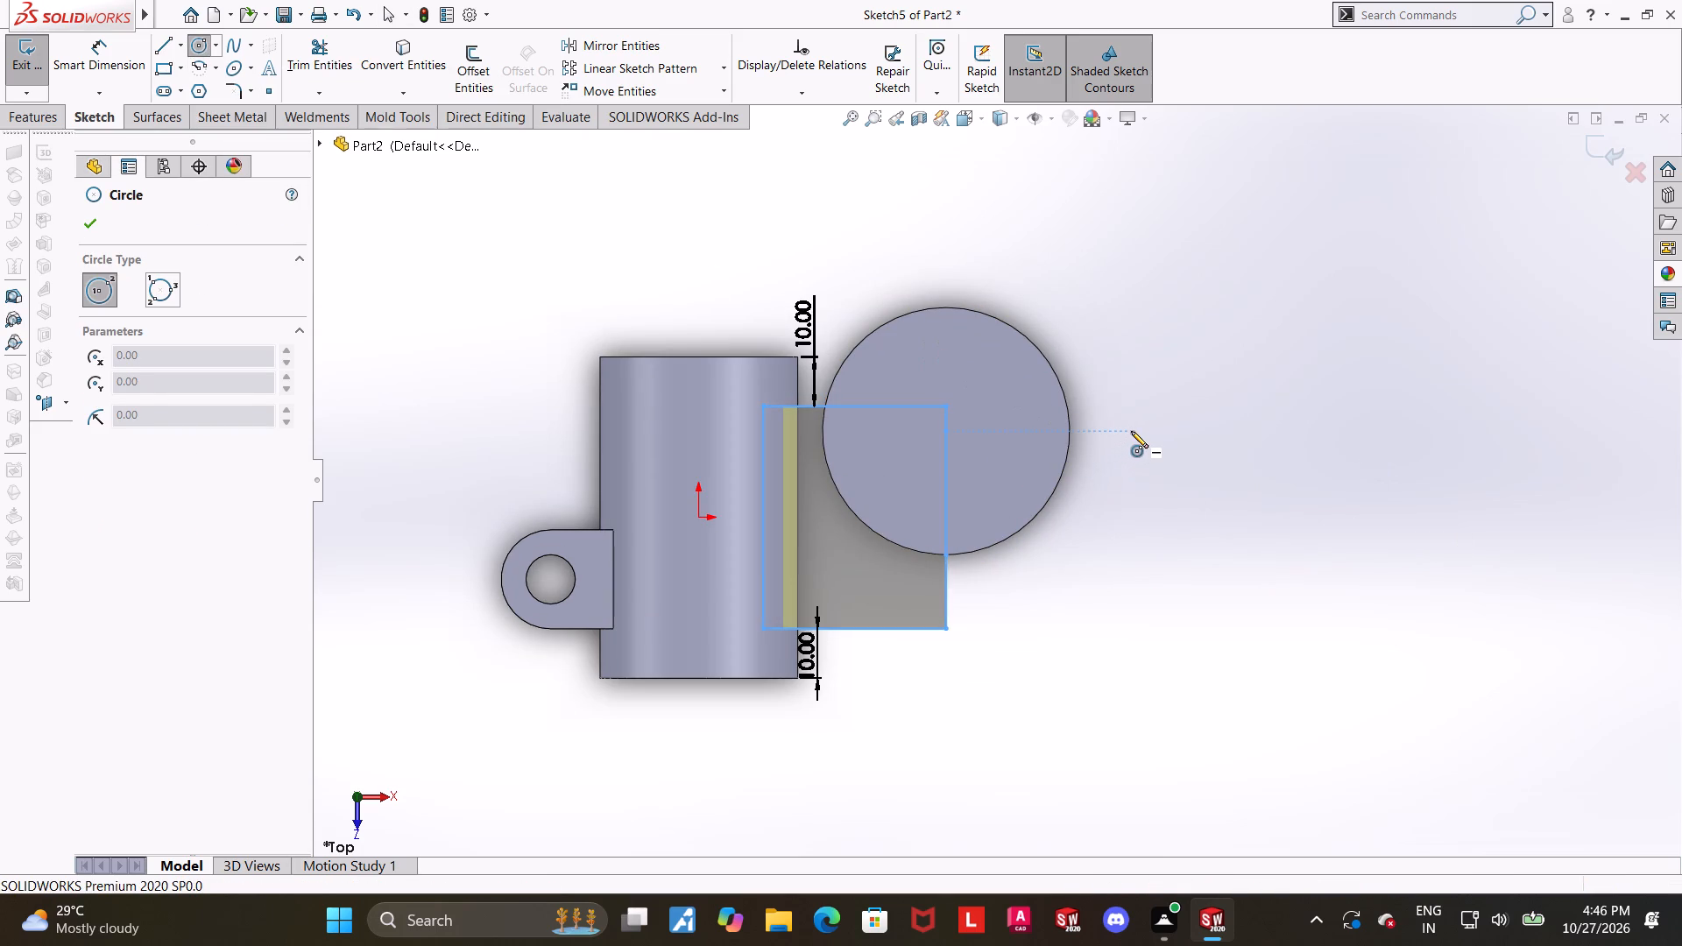
pyautogui.click(1158, 411)
pyautogui.press('Escape')
pyautogui.press('Escape')
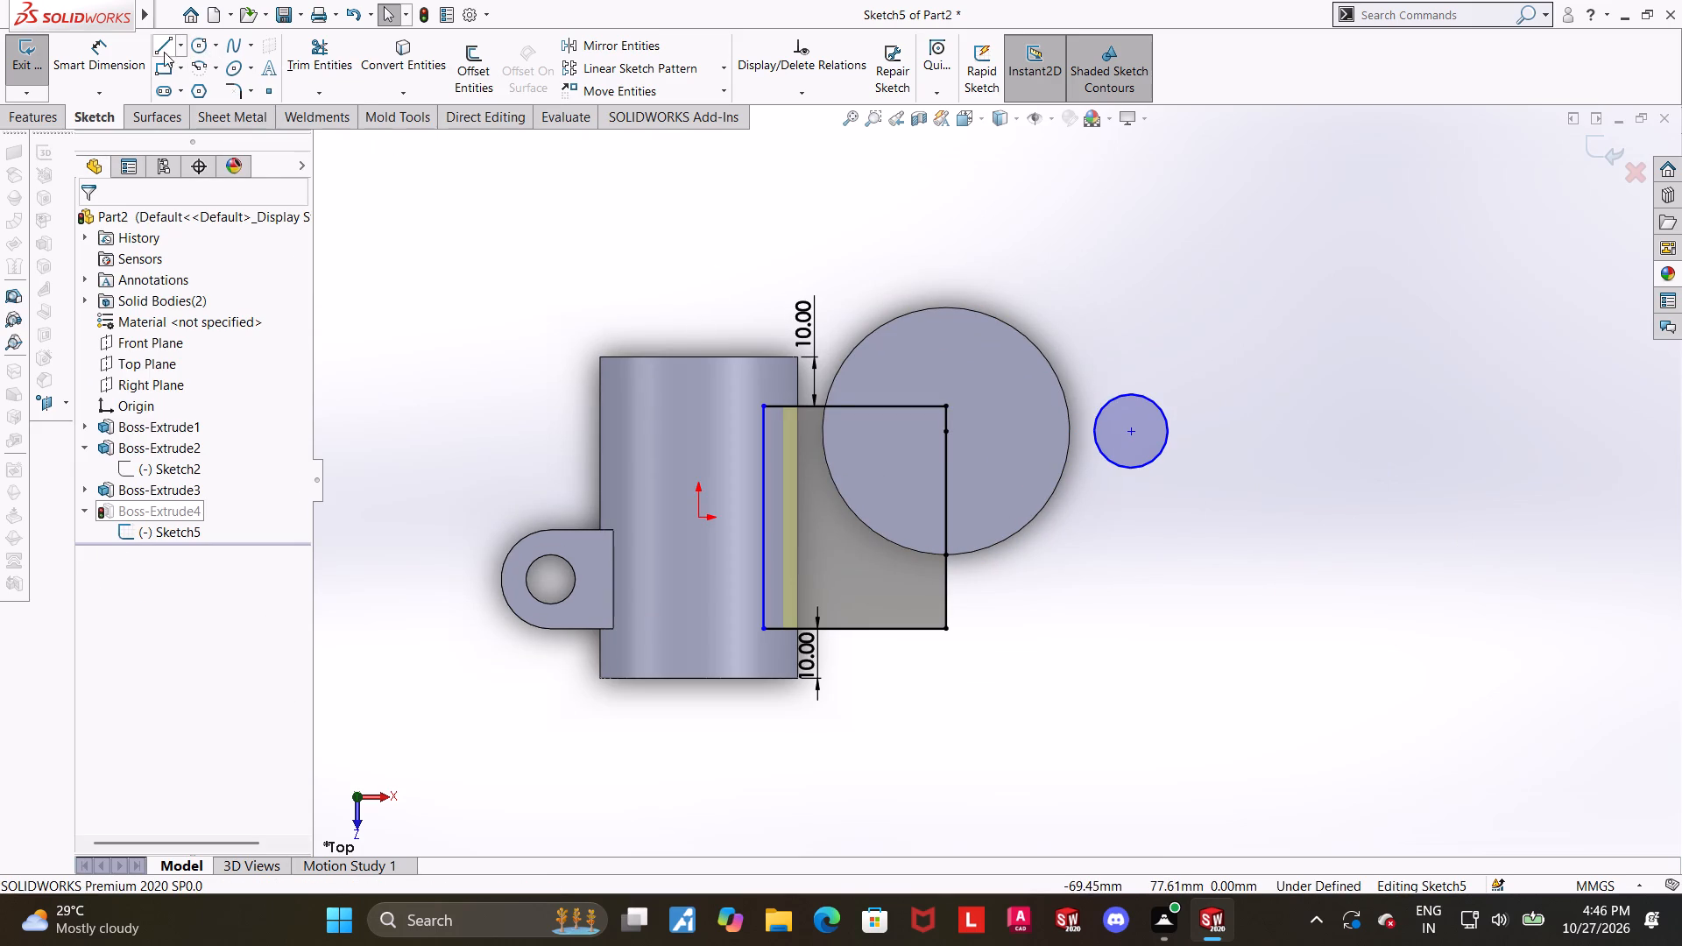
# Draw two horizontal lines about 18.6 mm long from the circle into the upright cylinder and close them with a vertical line.
pyautogui.click(162, 46)
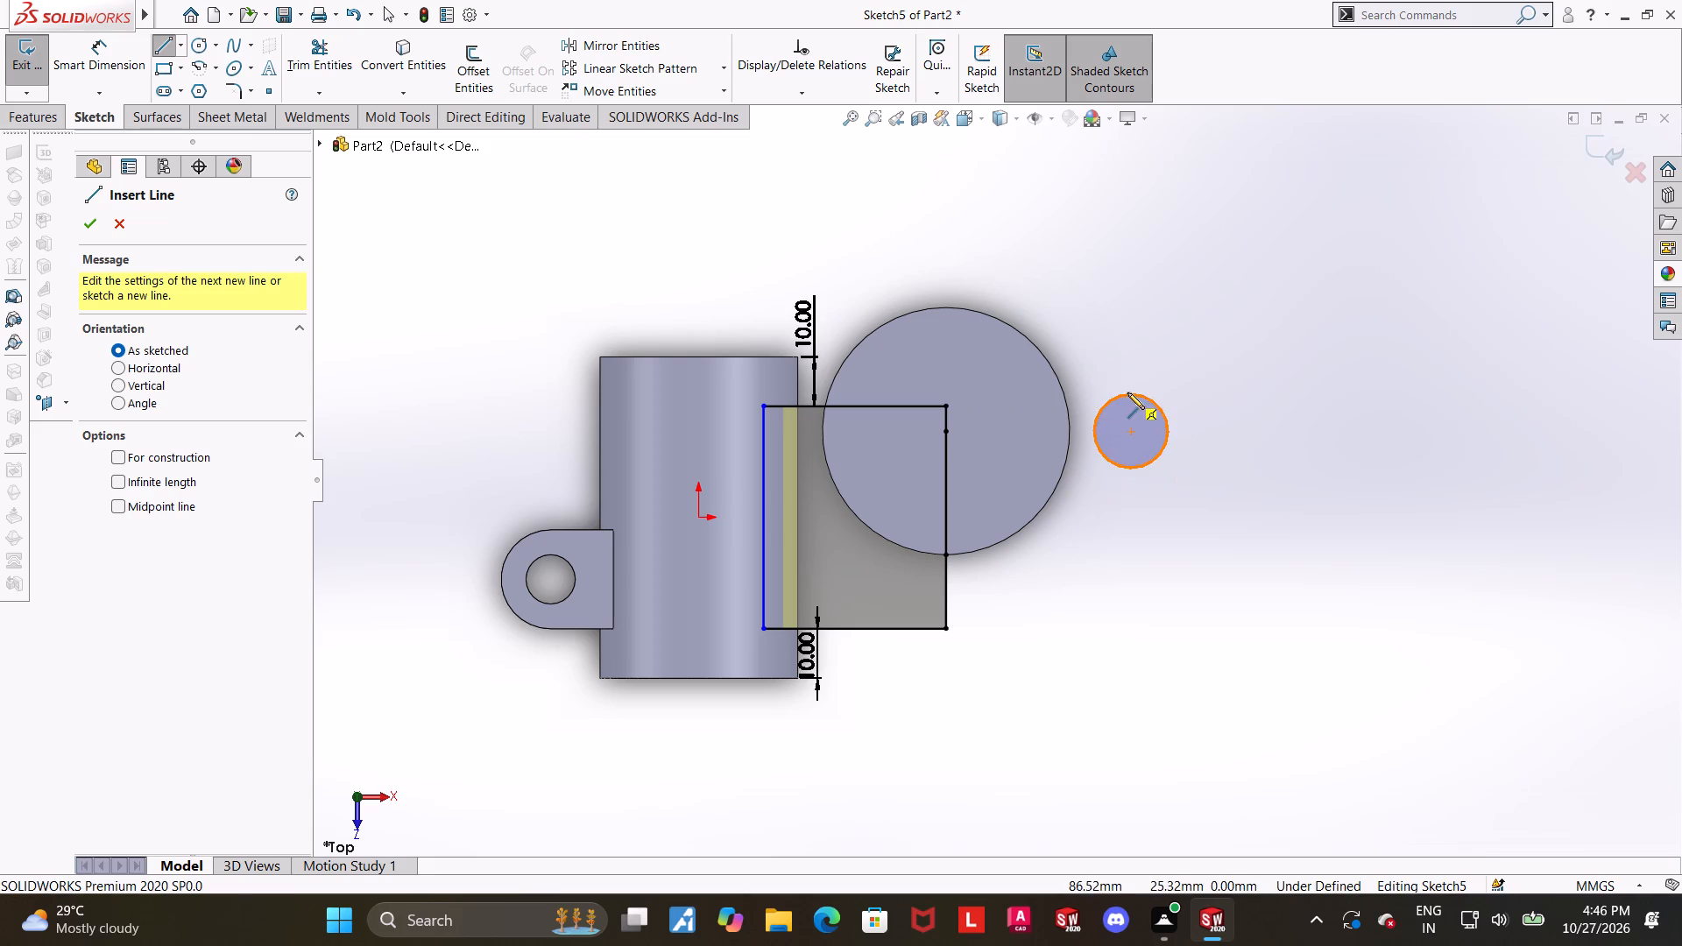
pyautogui.click(1131, 393)
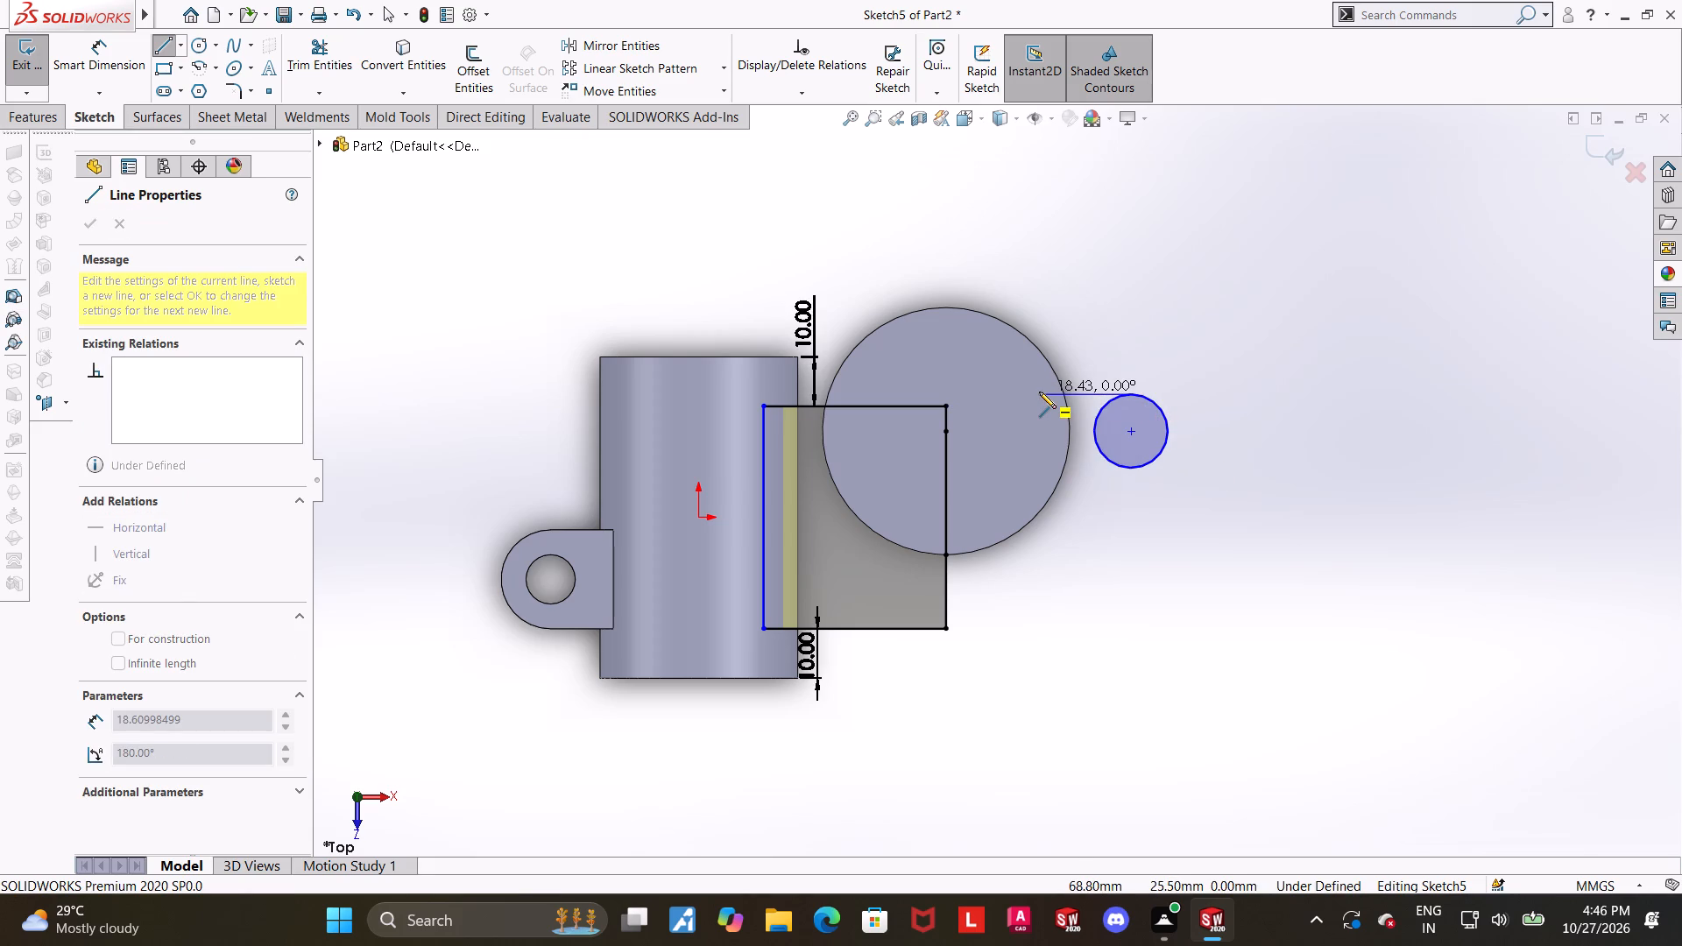
pyautogui.click(1039, 392)
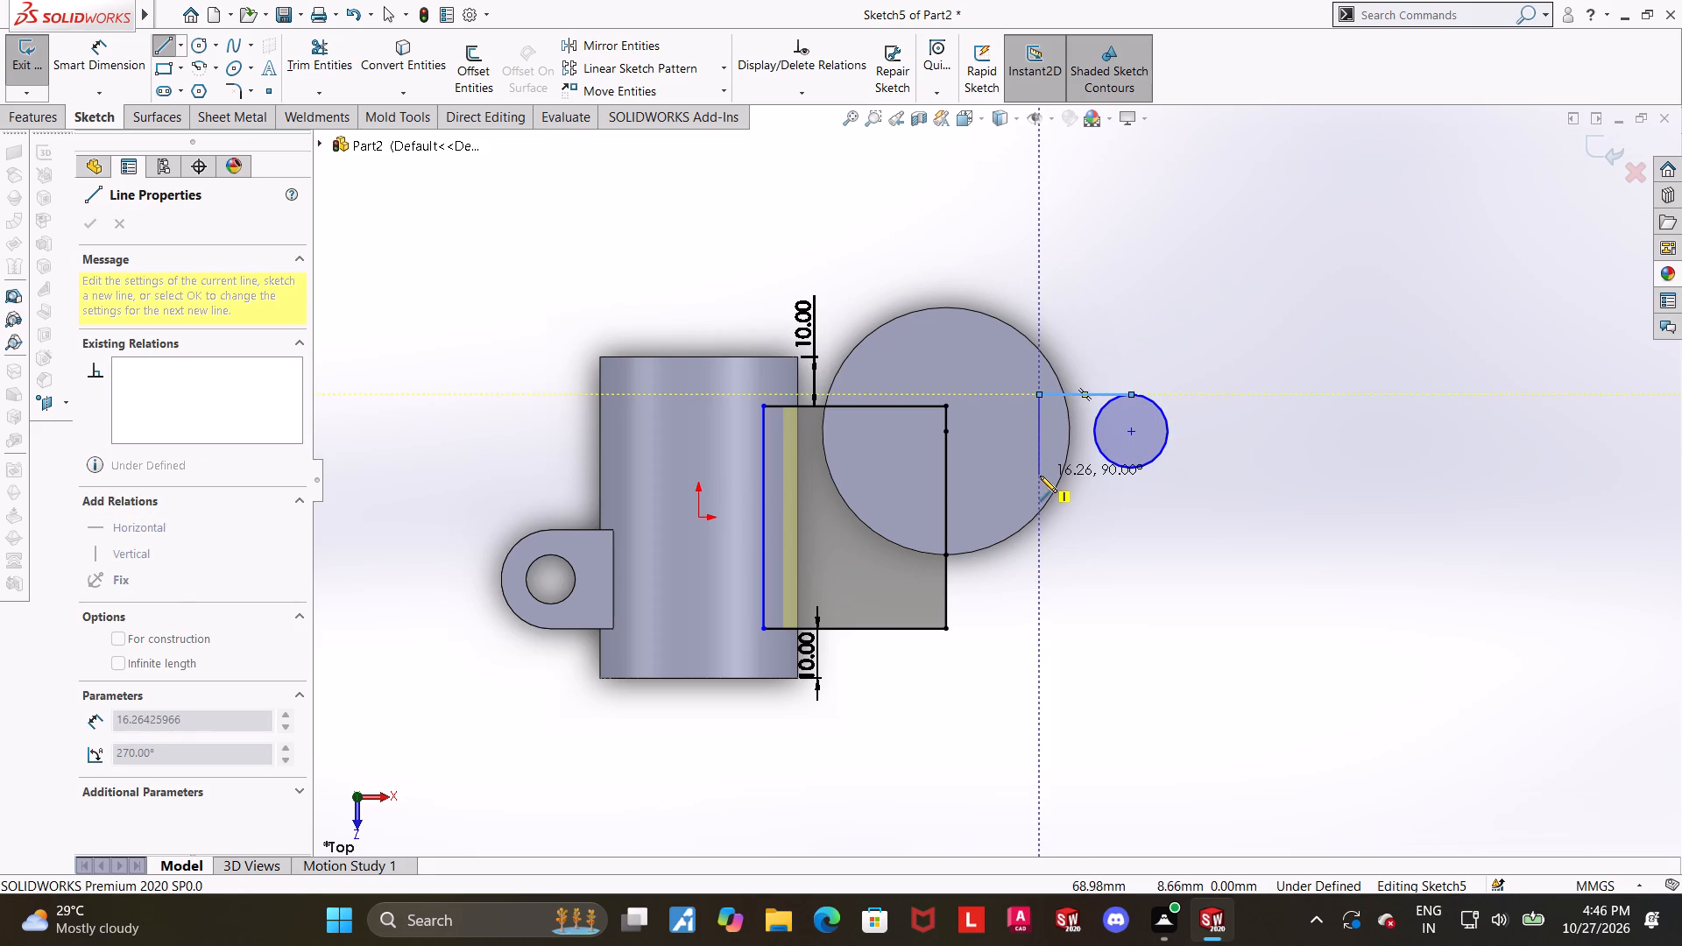
pyautogui.press('Escape')
pyautogui.click(164, 55)
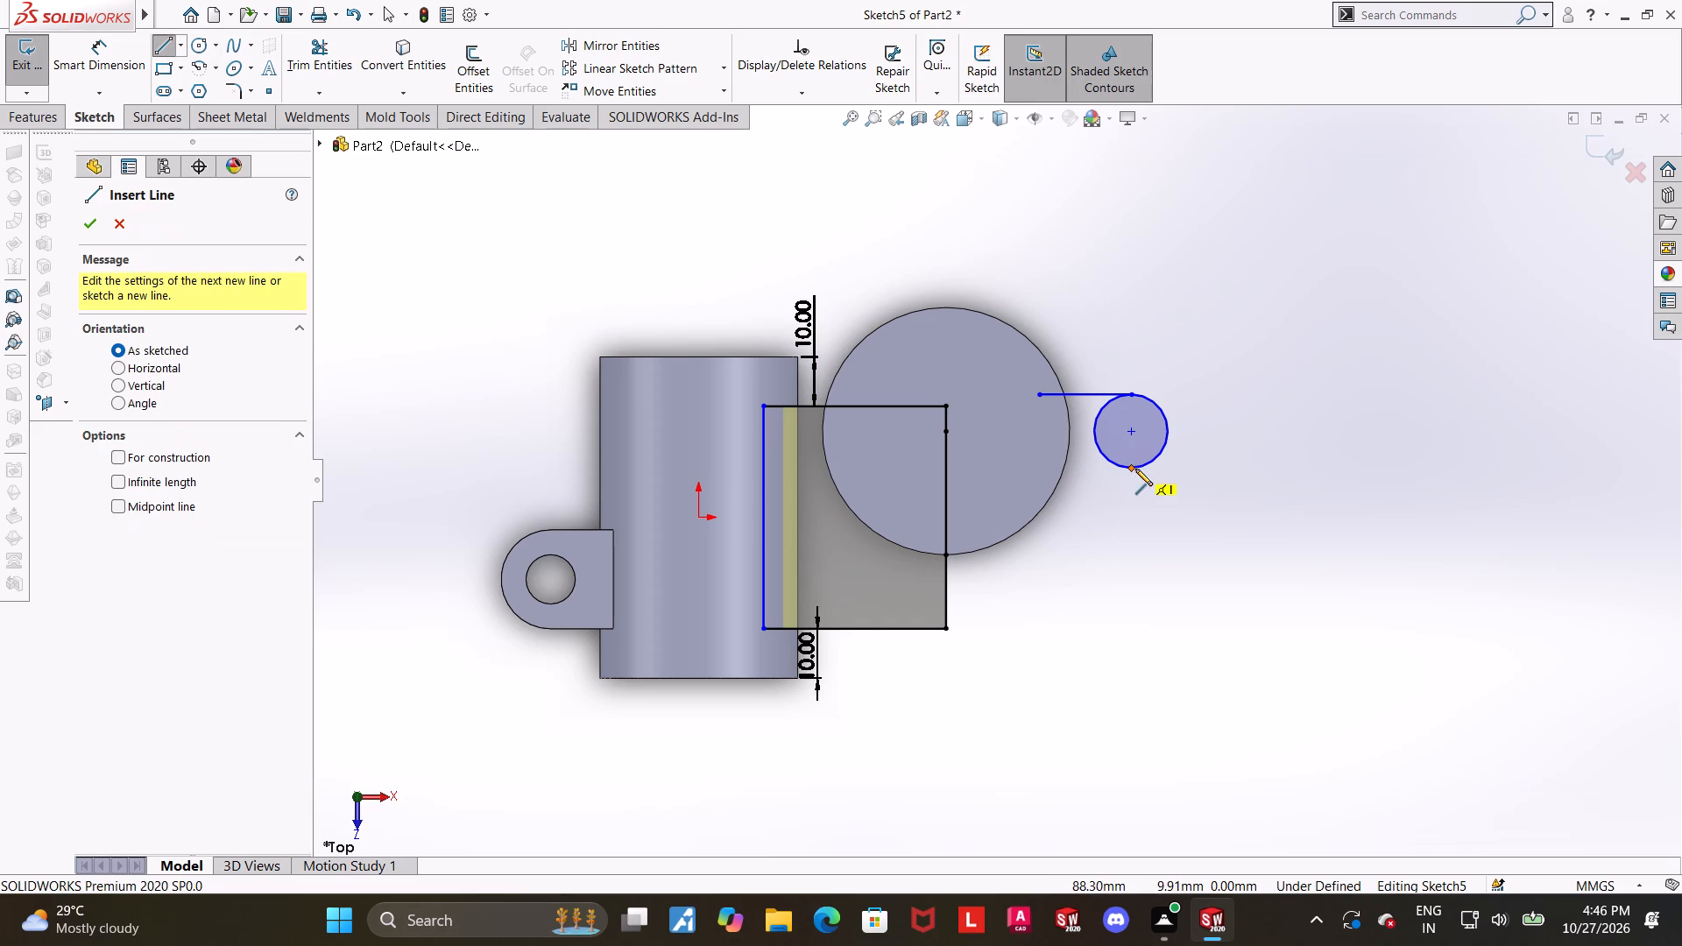
pyautogui.click(1135, 469)
pyautogui.click(1042, 467)
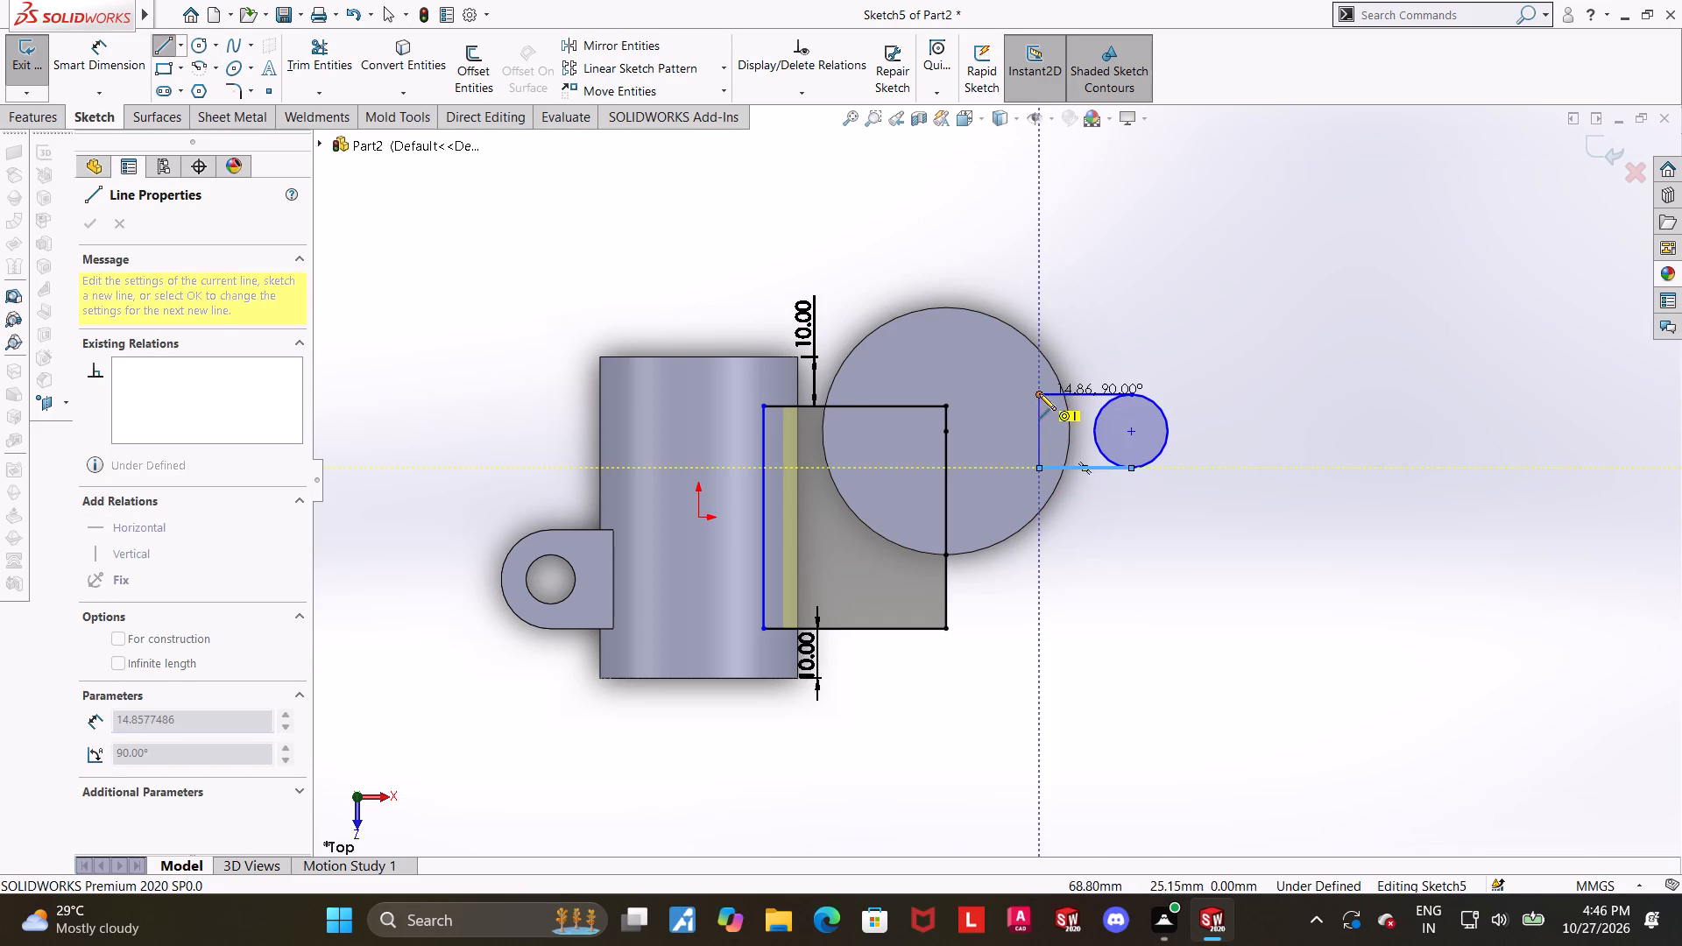
pyautogui.click(1039, 393)
pyautogui.press('Escape')
pyautogui.press('Escape')
pyautogui.press('Escape')
# Trim away the circle's inner half to leave a round-ended tab outline.
pyautogui.click(329, 44)
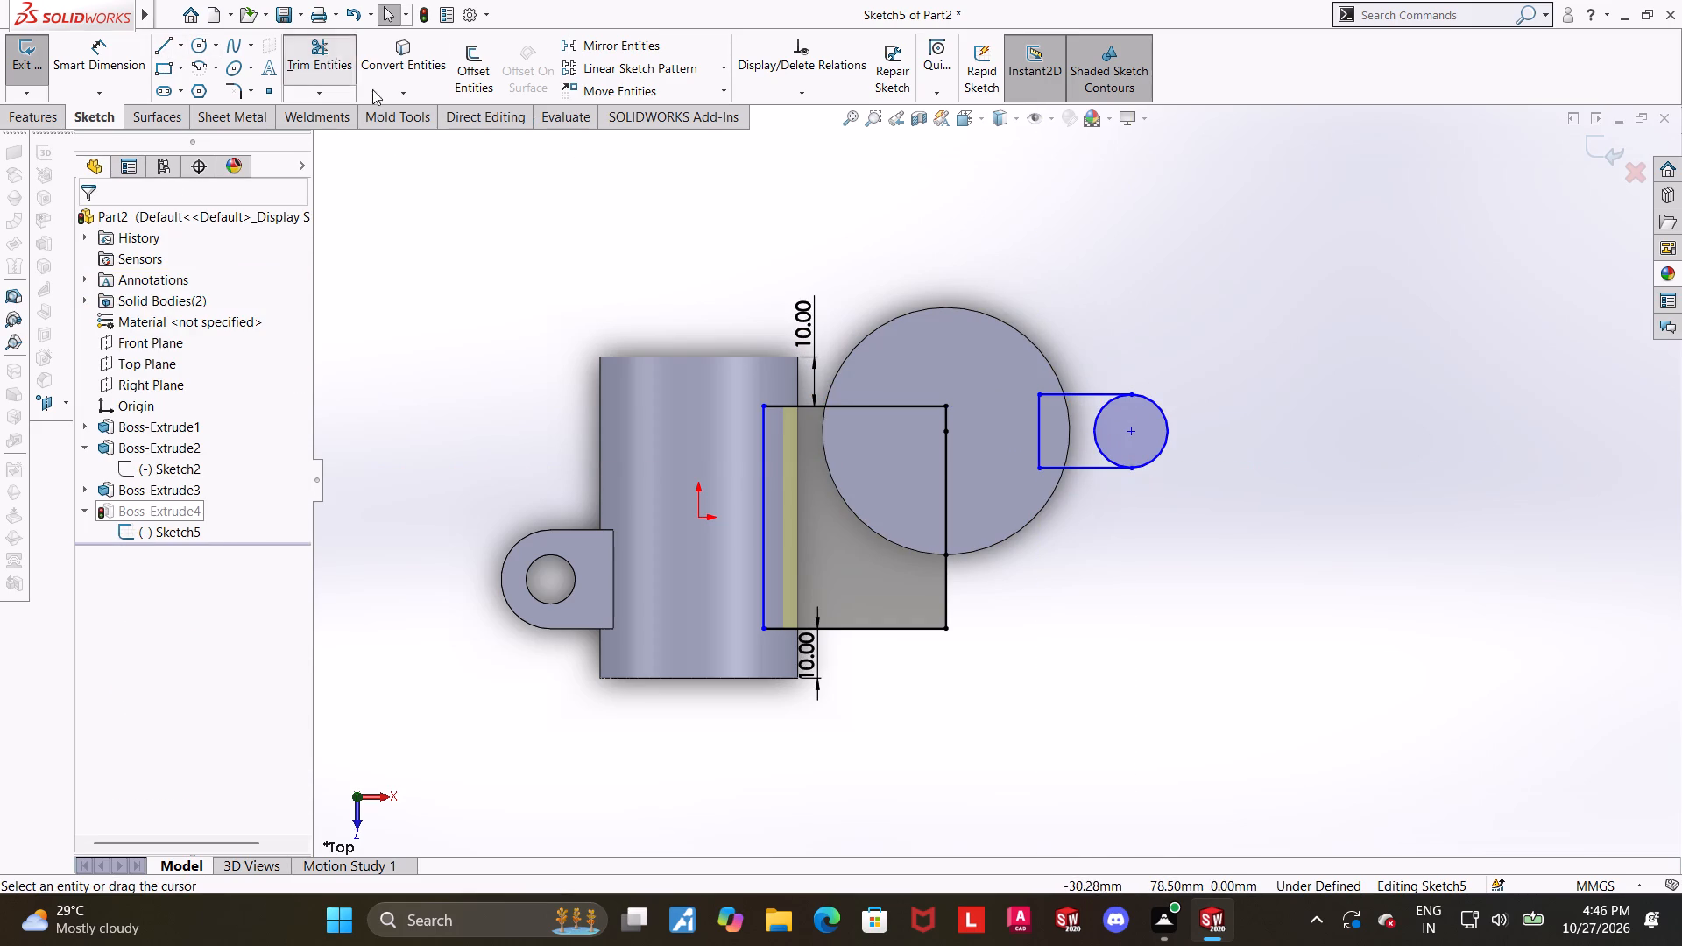
pyautogui.scroll(-2, 1127, 429)
pyautogui.moveTo(1112, 448); pyautogui.dragTo(1048, 446)
pyautogui.scroll(1, 1110, 464)
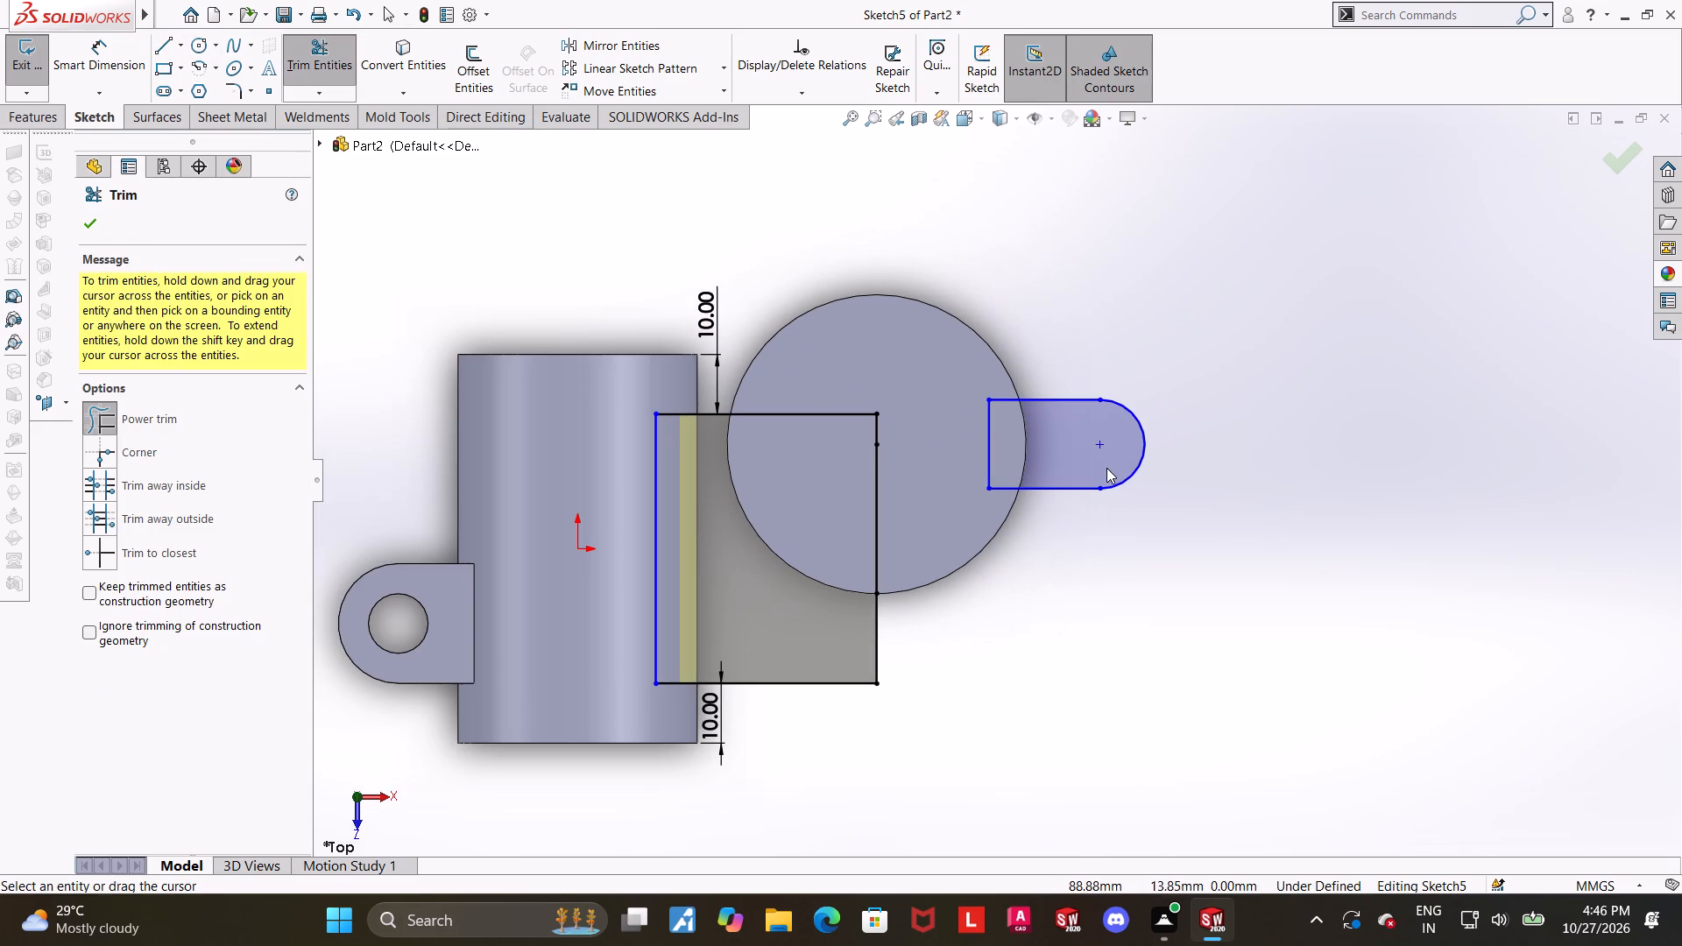
pyautogui.press('Escape')
# Draw a concentric hole circle of about 3.3 mm radius at the centre of the tab's rounded end.
pyautogui.scroll(-1, 1228, 443)
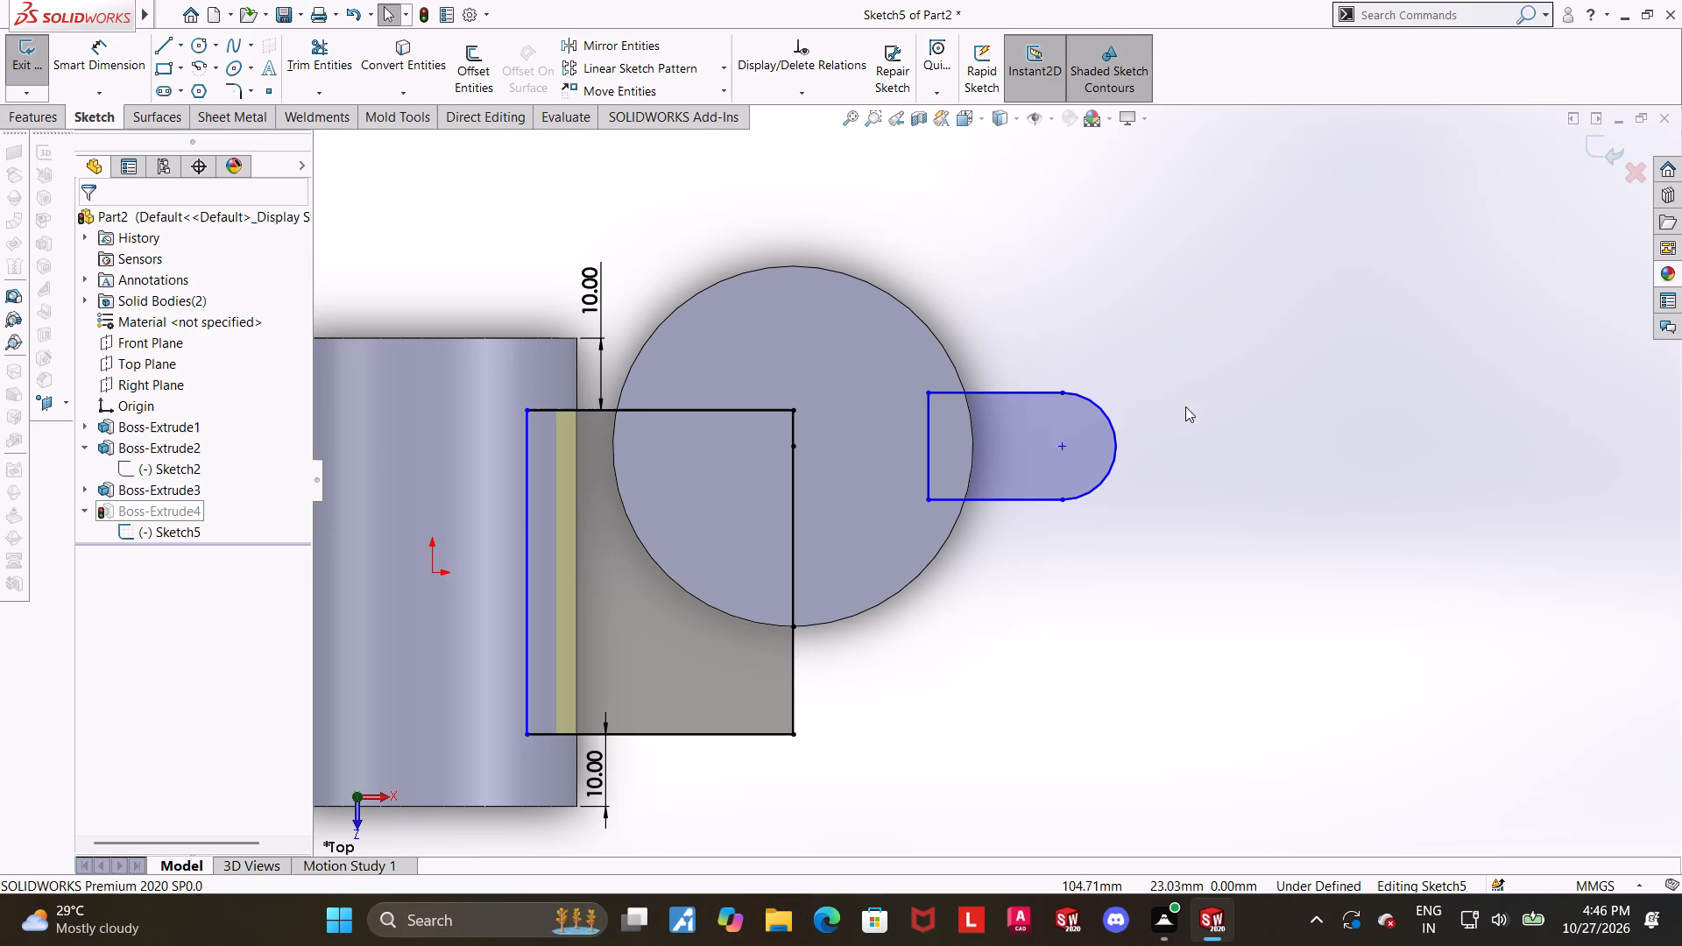
pyautogui.click(200, 39)
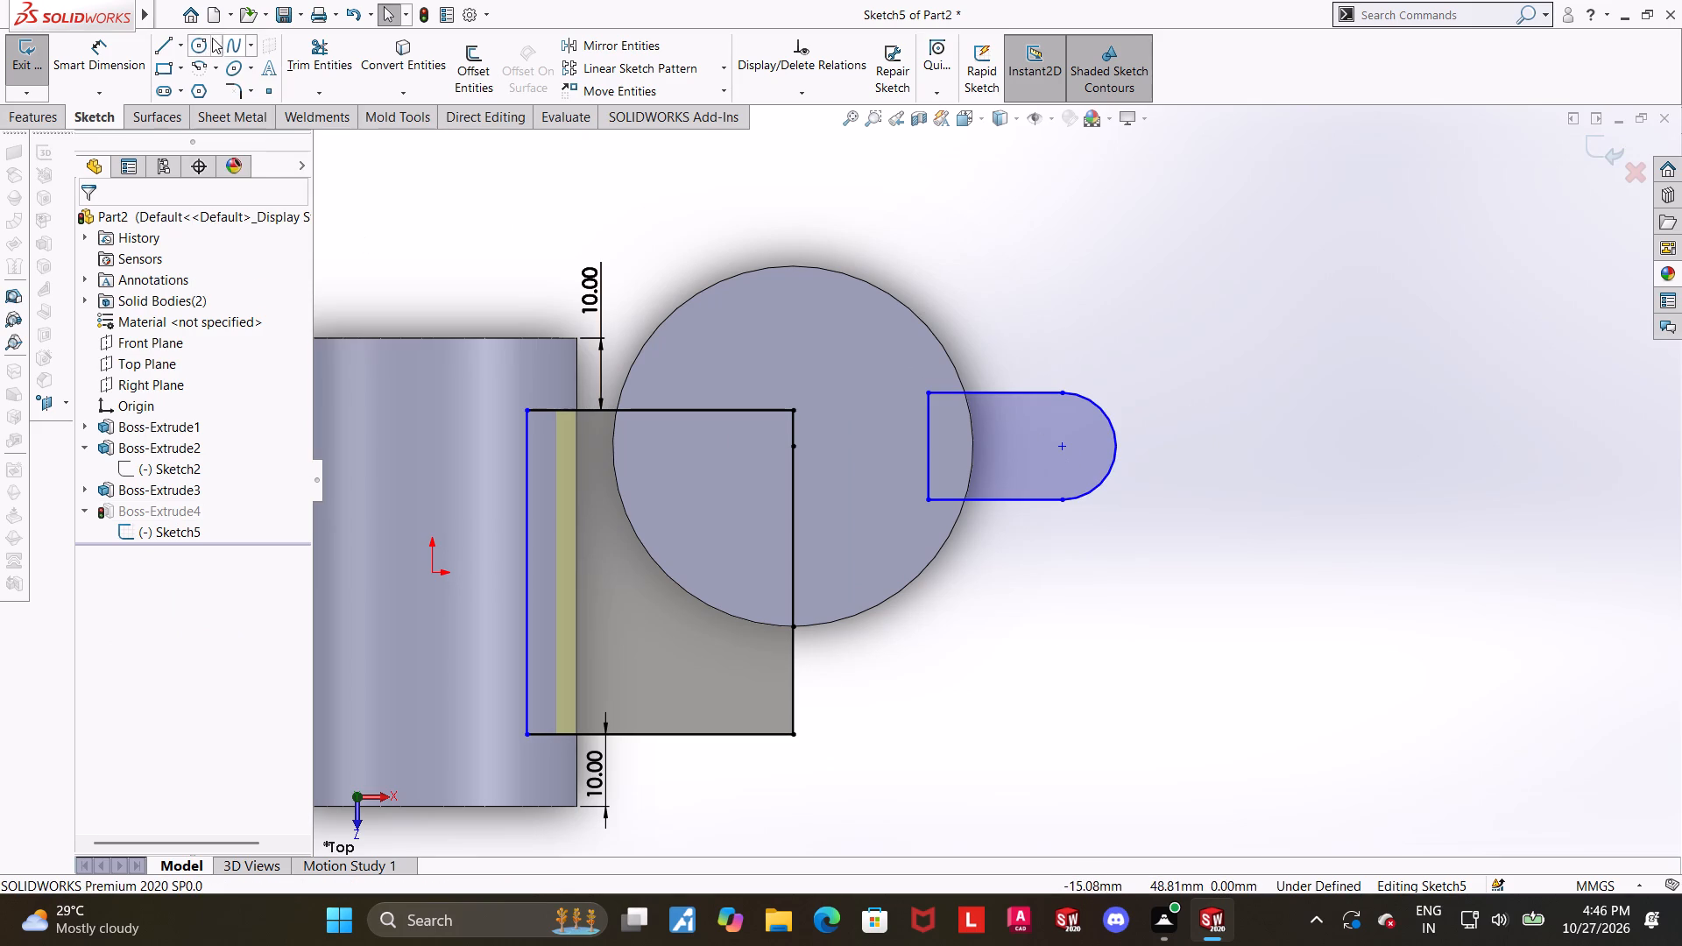
pyautogui.click(201, 46)
pyautogui.click(1063, 449)
pyautogui.click(1083, 434)
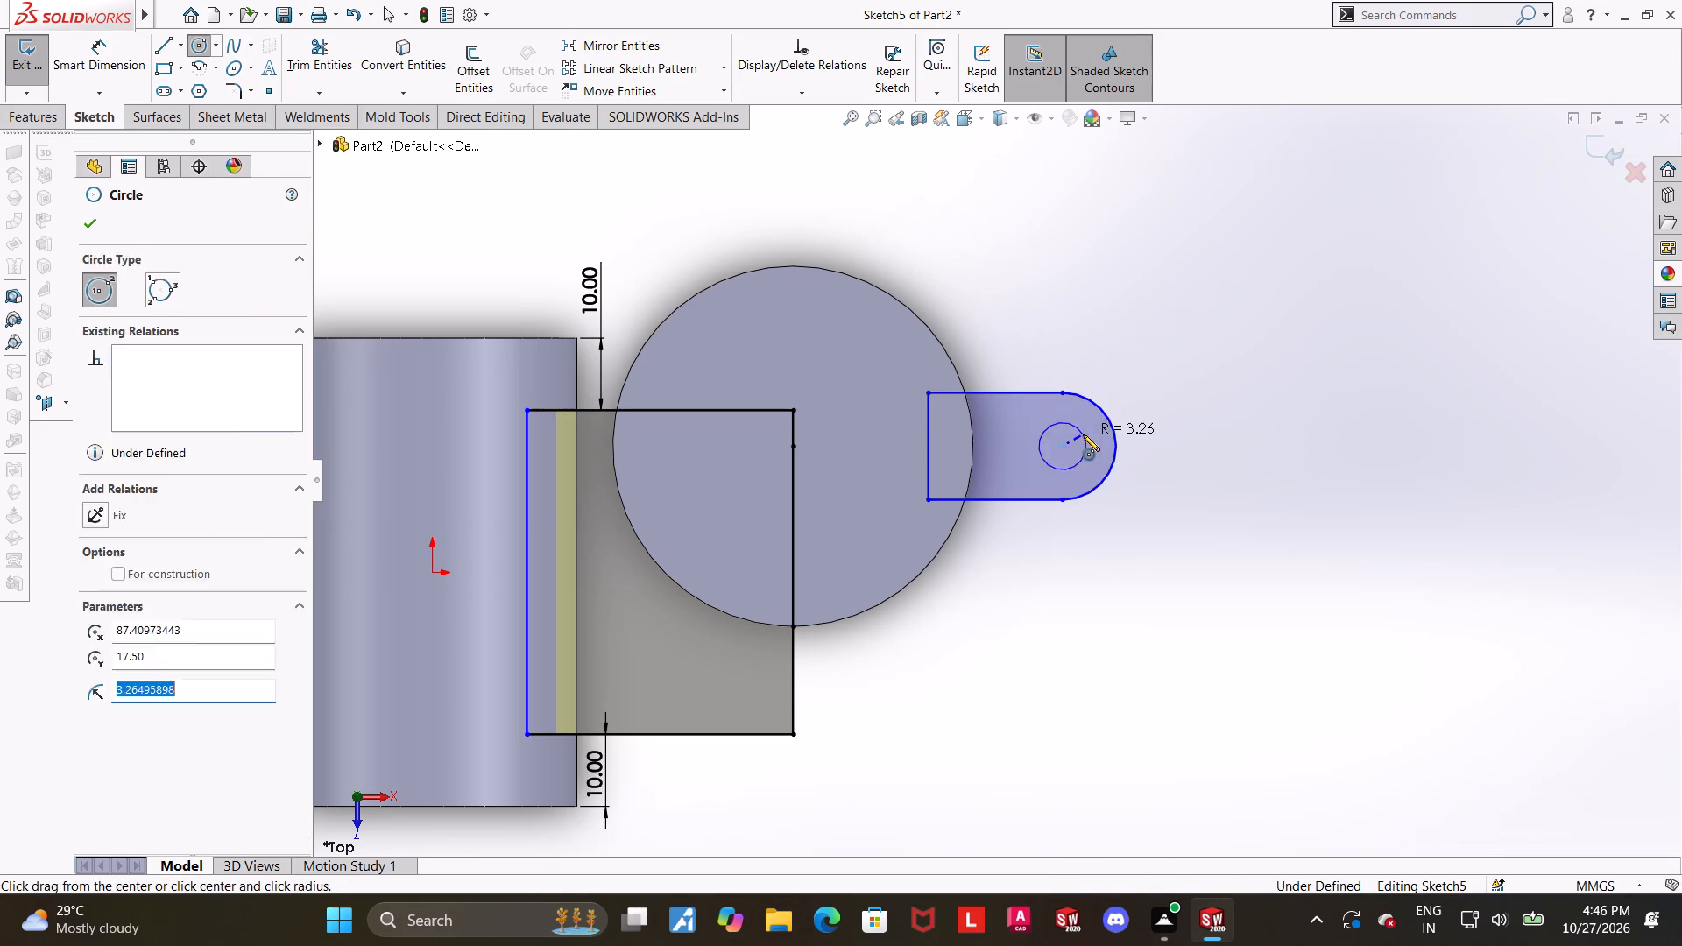
pyautogui.press('Escape')
pyautogui.scroll(-1, 1149, 448)
pyautogui.scroll(-1, 1045, 403)
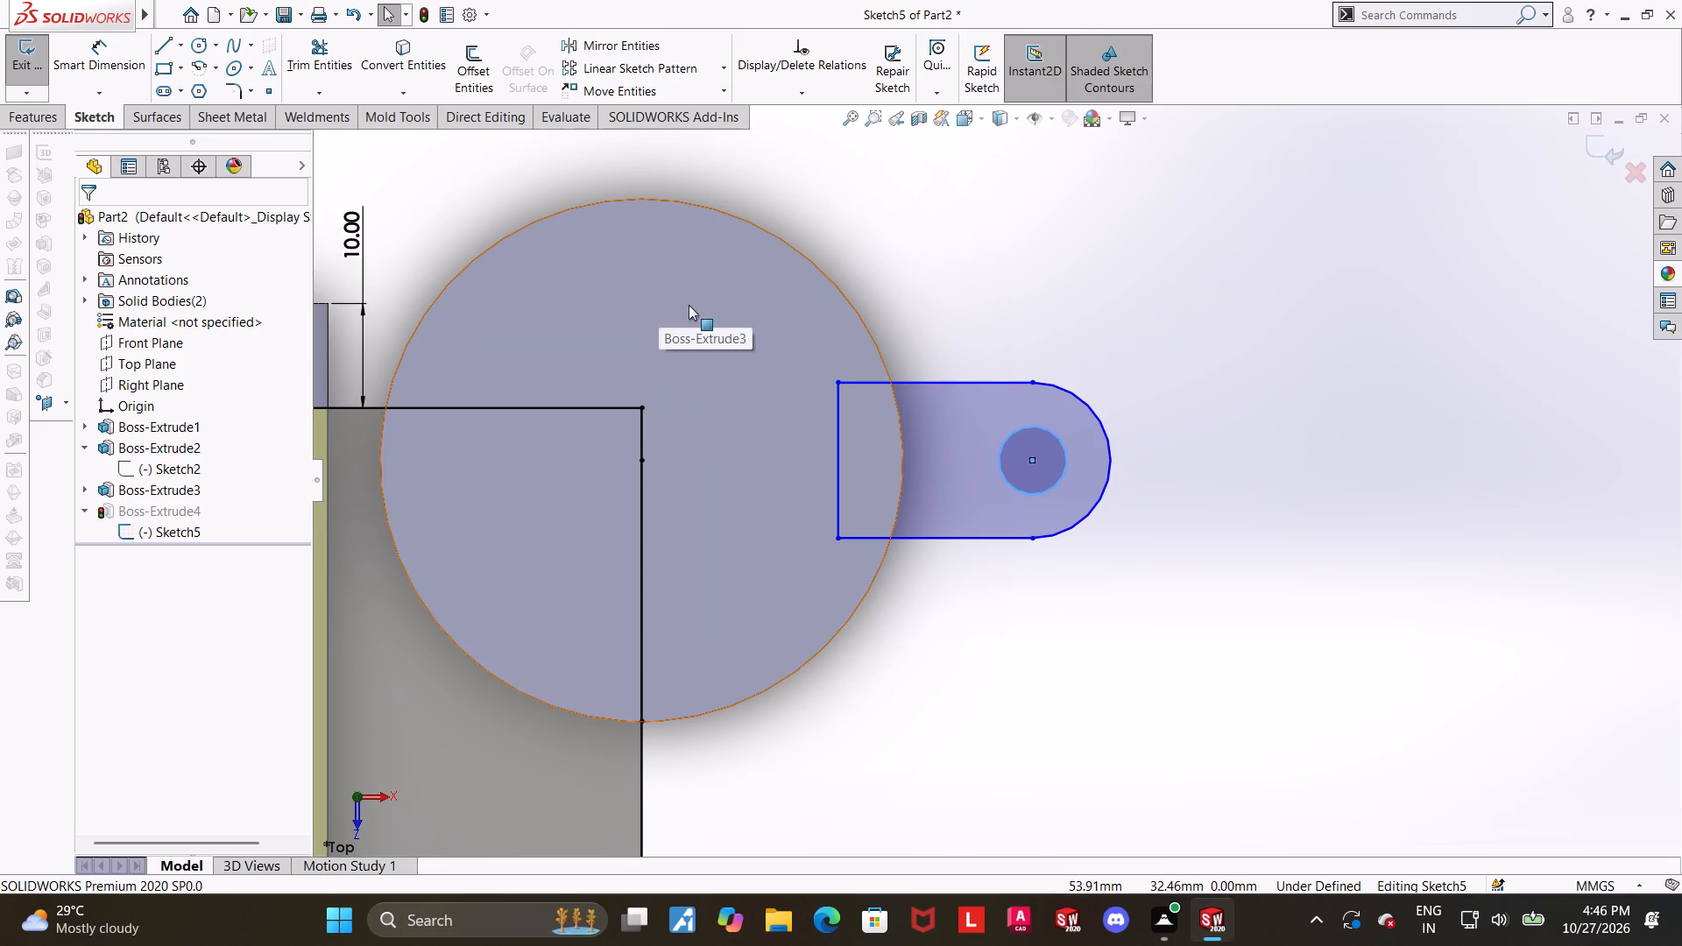
pyautogui.scroll(1, 984, 478)
pyautogui.scroll(-1, 919, 469)
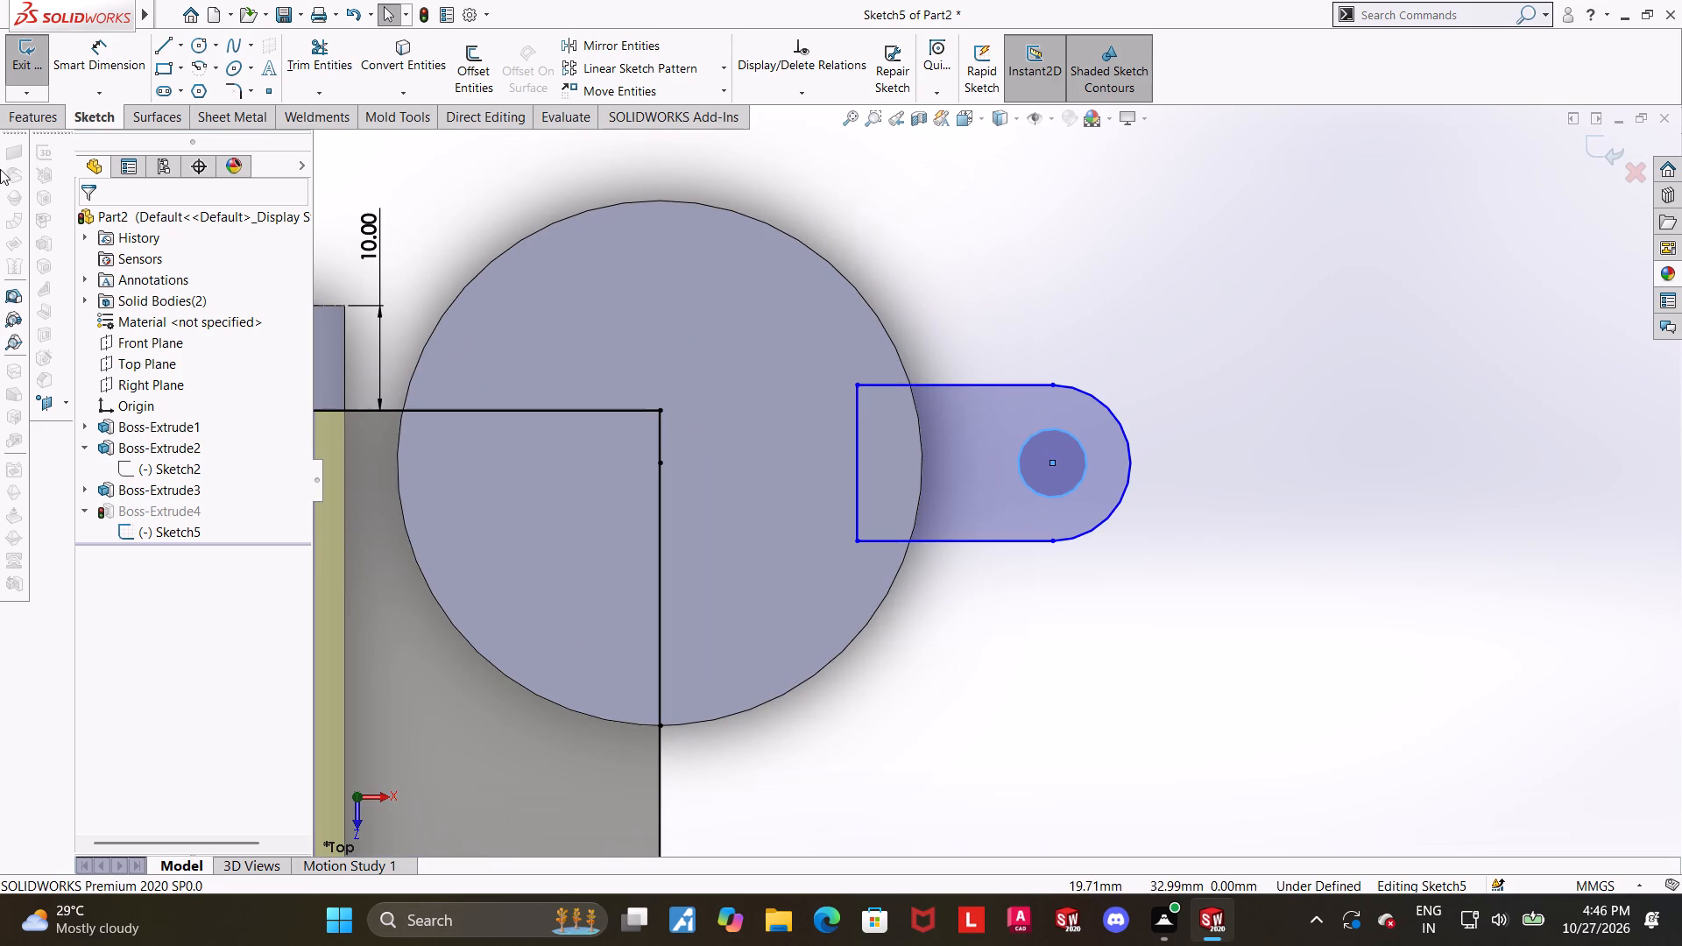
# Dimension the tab's rounded end to a 10 mm radius.
pyautogui.click(98, 50)
pyautogui.click(1113, 415)
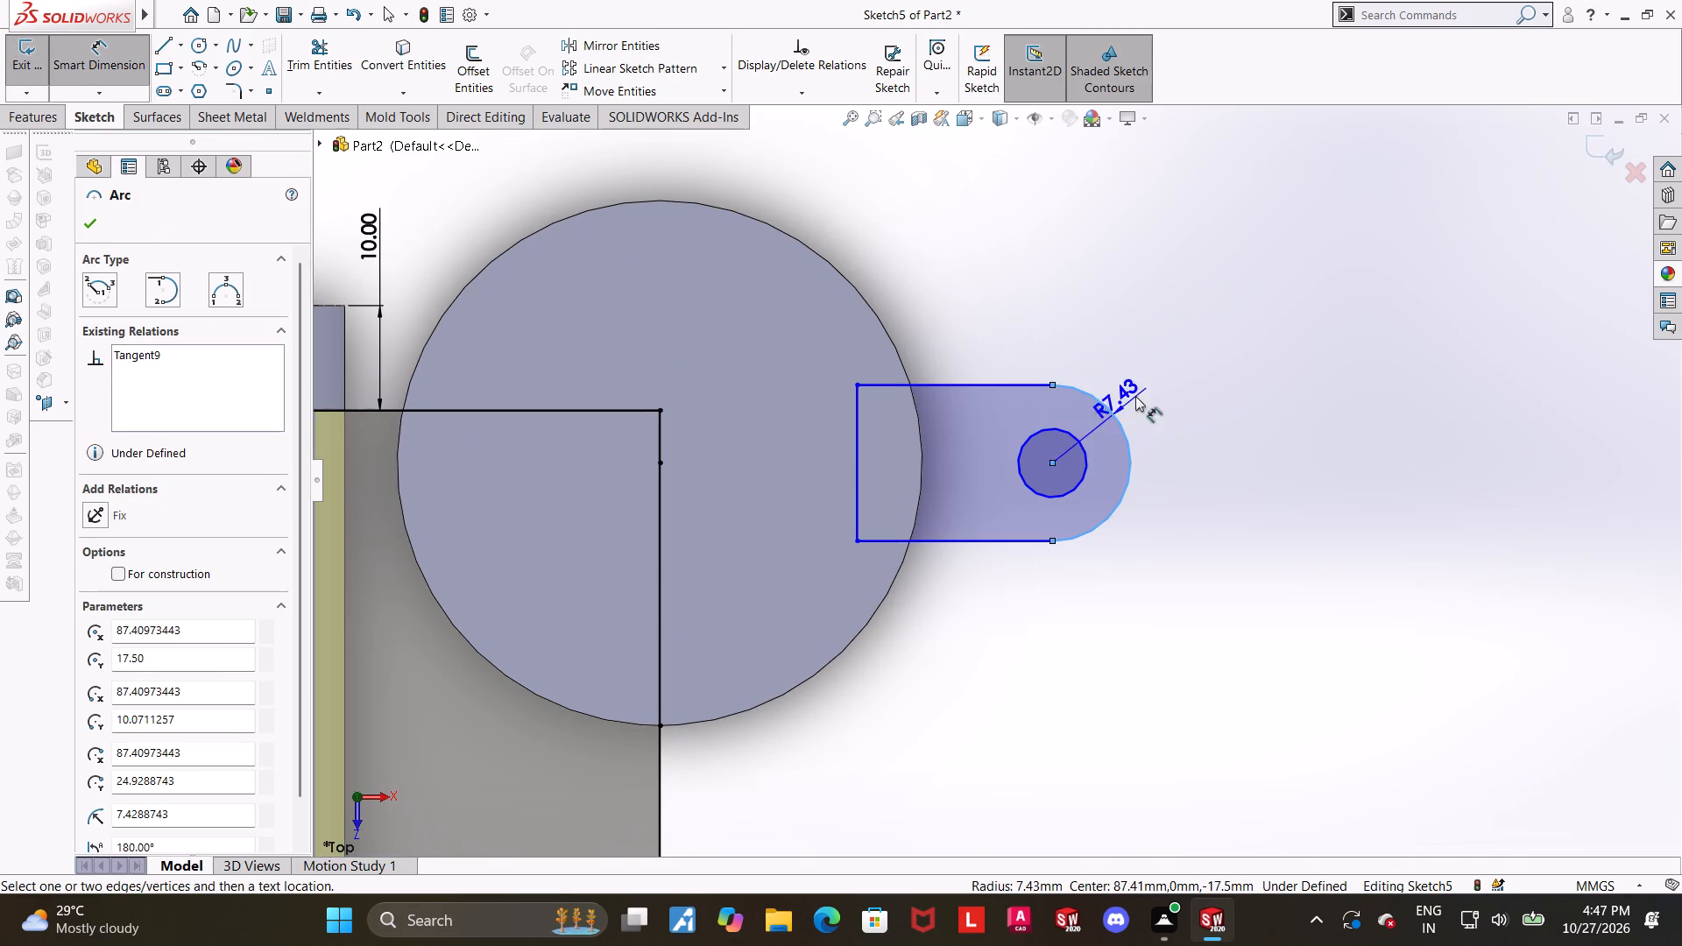
pyautogui.click(1153, 367)
pyautogui.write('10')
pyautogui.press('Return')
pyautogui.press('Escape')
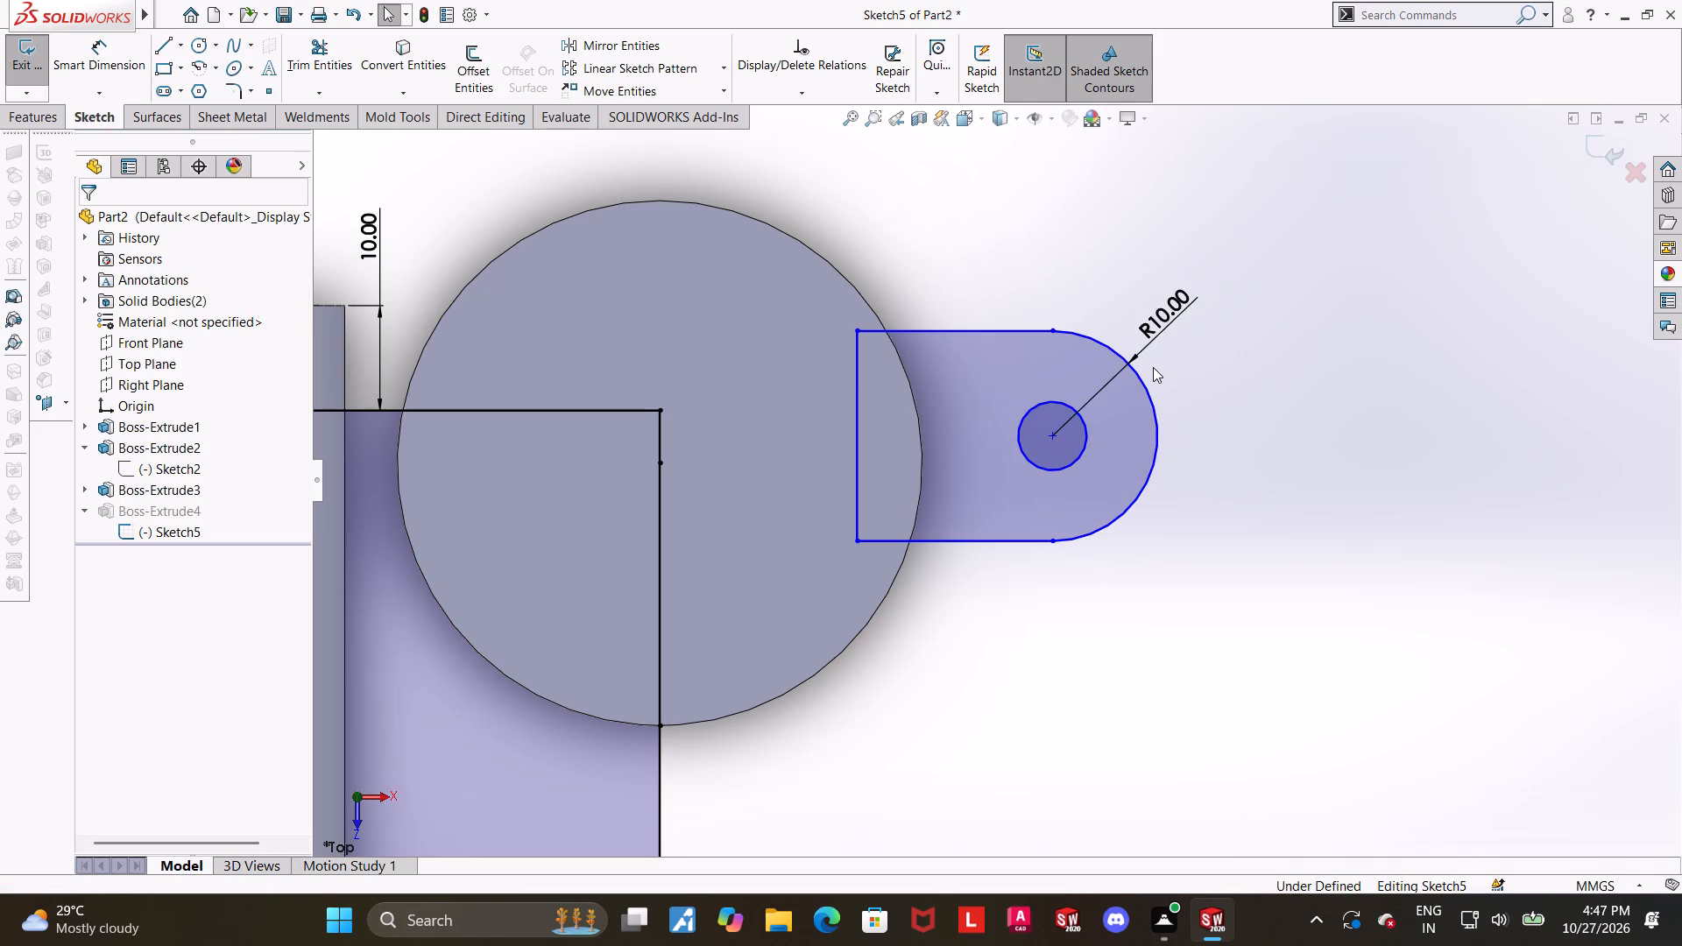
# Dimension the tab's hole centre 50 mm from the front end edge of the half-cylinder shell.
pyautogui.scroll(1, 1267, 476)
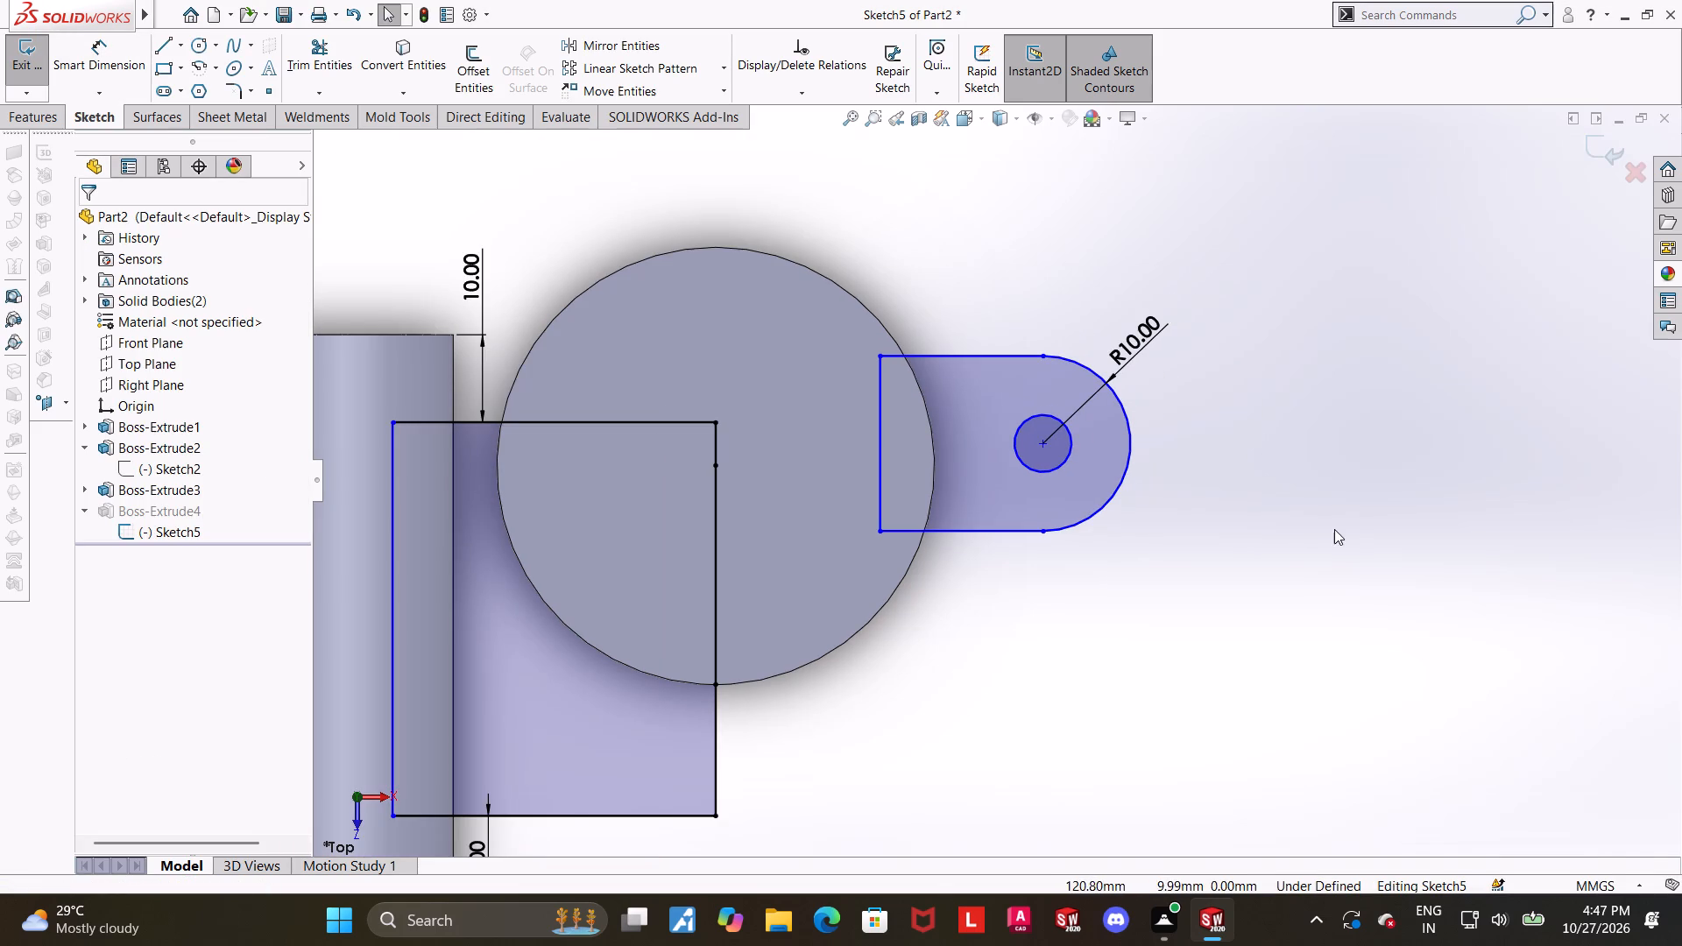
pyautogui.scroll(3, 1328, 533)
pyautogui.scroll(-1, 845, 567)
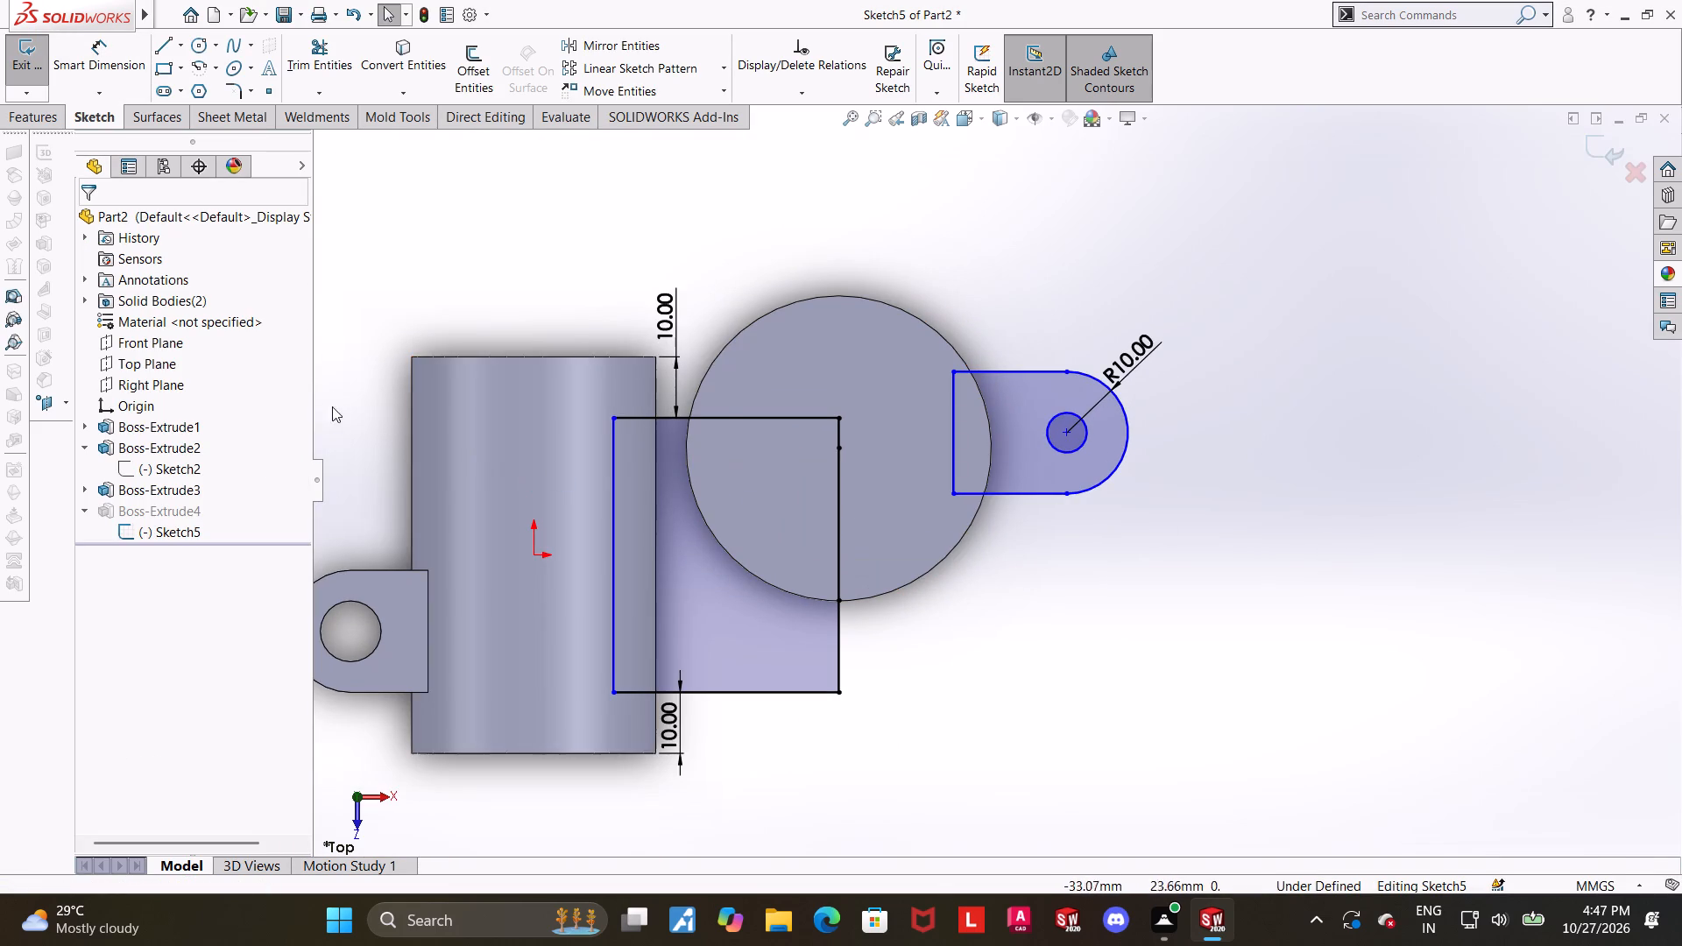
pyautogui.scroll(2, 410, 378)
pyautogui.click(91, 58)
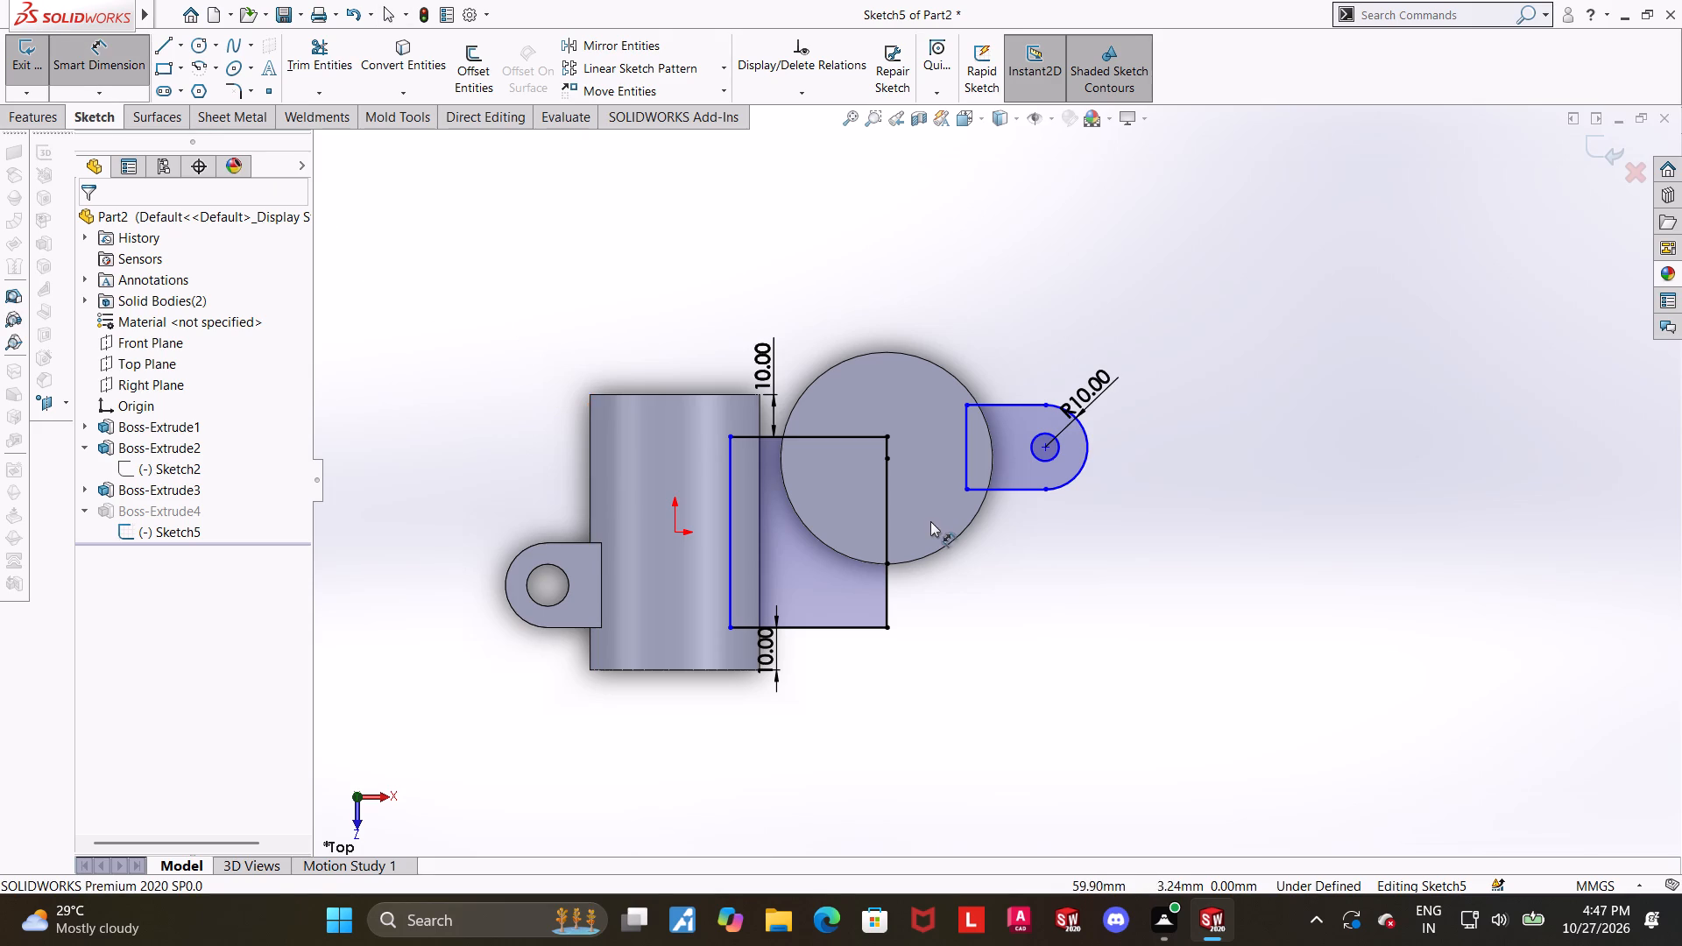
pyautogui.scroll(1, 930, 521)
pyautogui.scroll(-1, 998, 541)
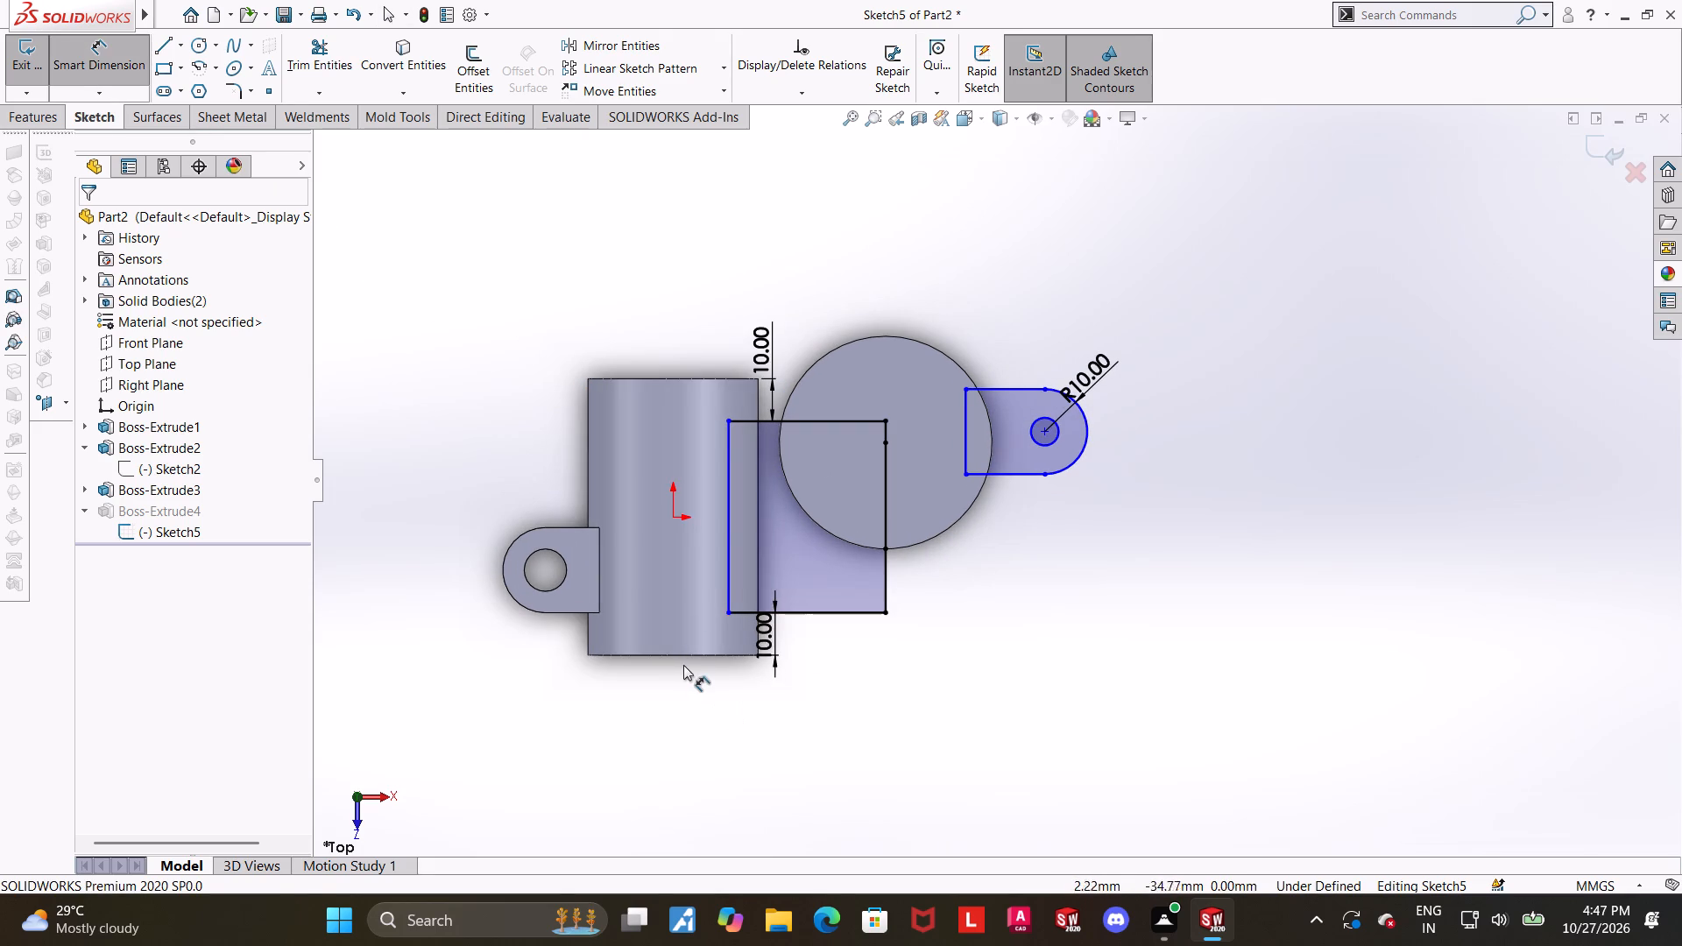
pyautogui.click(683, 657)
pyautogui.click(683, 655)
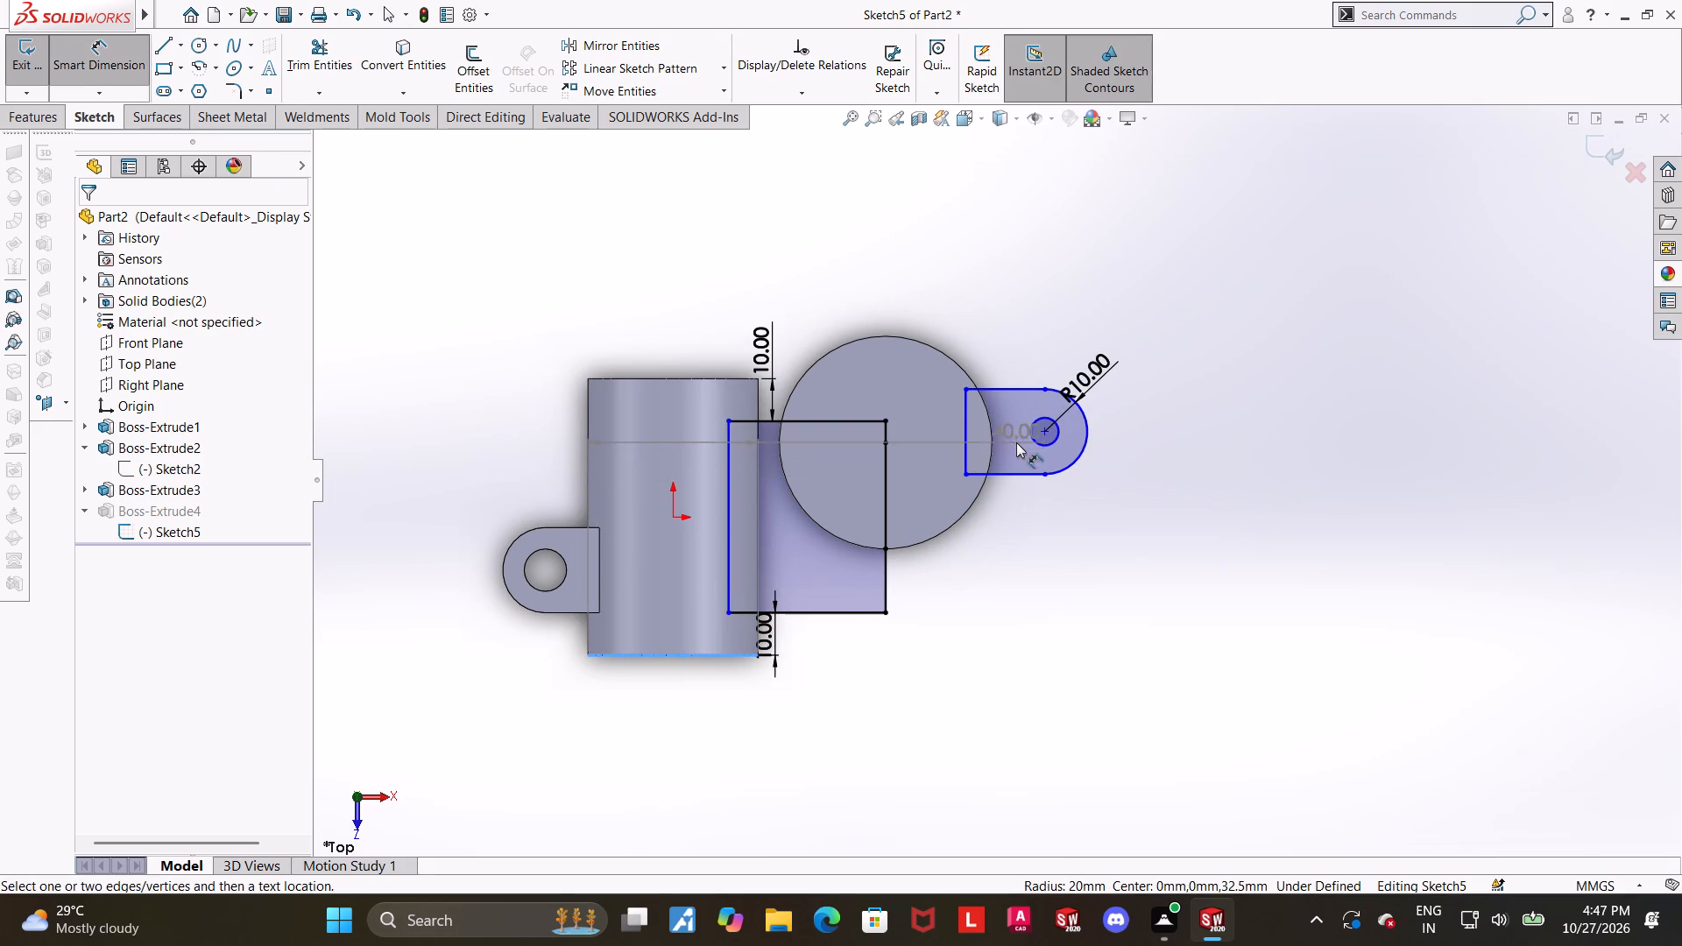
pyautogui.click(1042, 432)
pyautogui.click(1195, 594)
pyautogui.write('50')
pyautogui.press('Return')
pyautogui.press('Escape')
pyautogui.press('Escape')
pyautogui.click(1325, 573)
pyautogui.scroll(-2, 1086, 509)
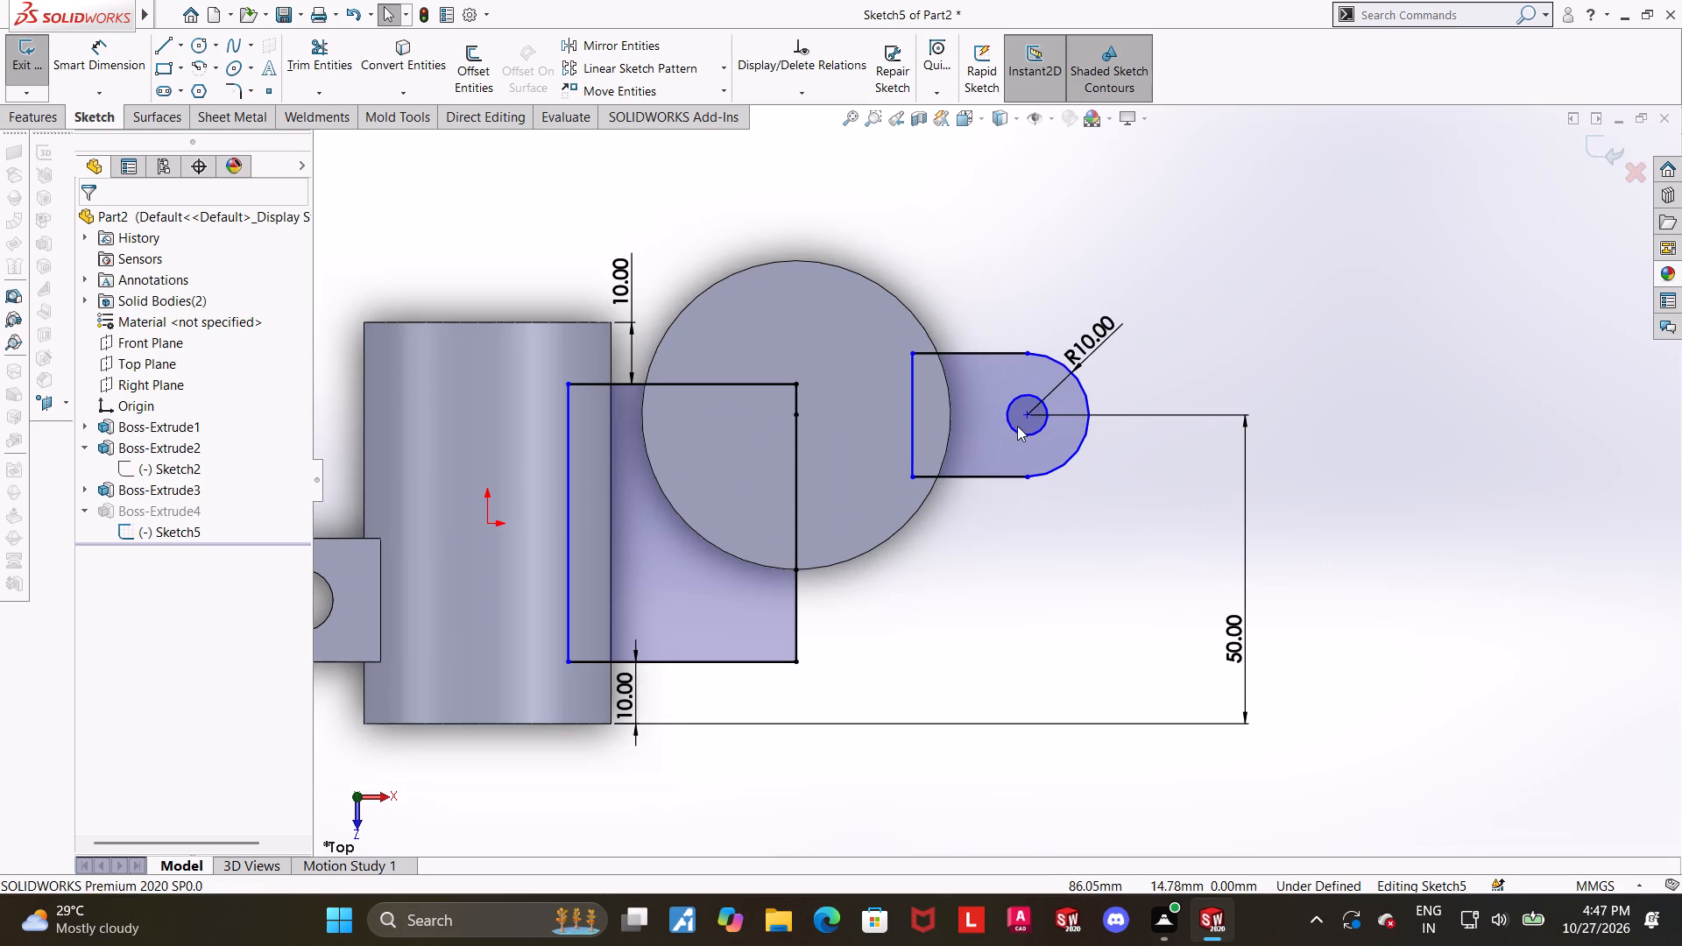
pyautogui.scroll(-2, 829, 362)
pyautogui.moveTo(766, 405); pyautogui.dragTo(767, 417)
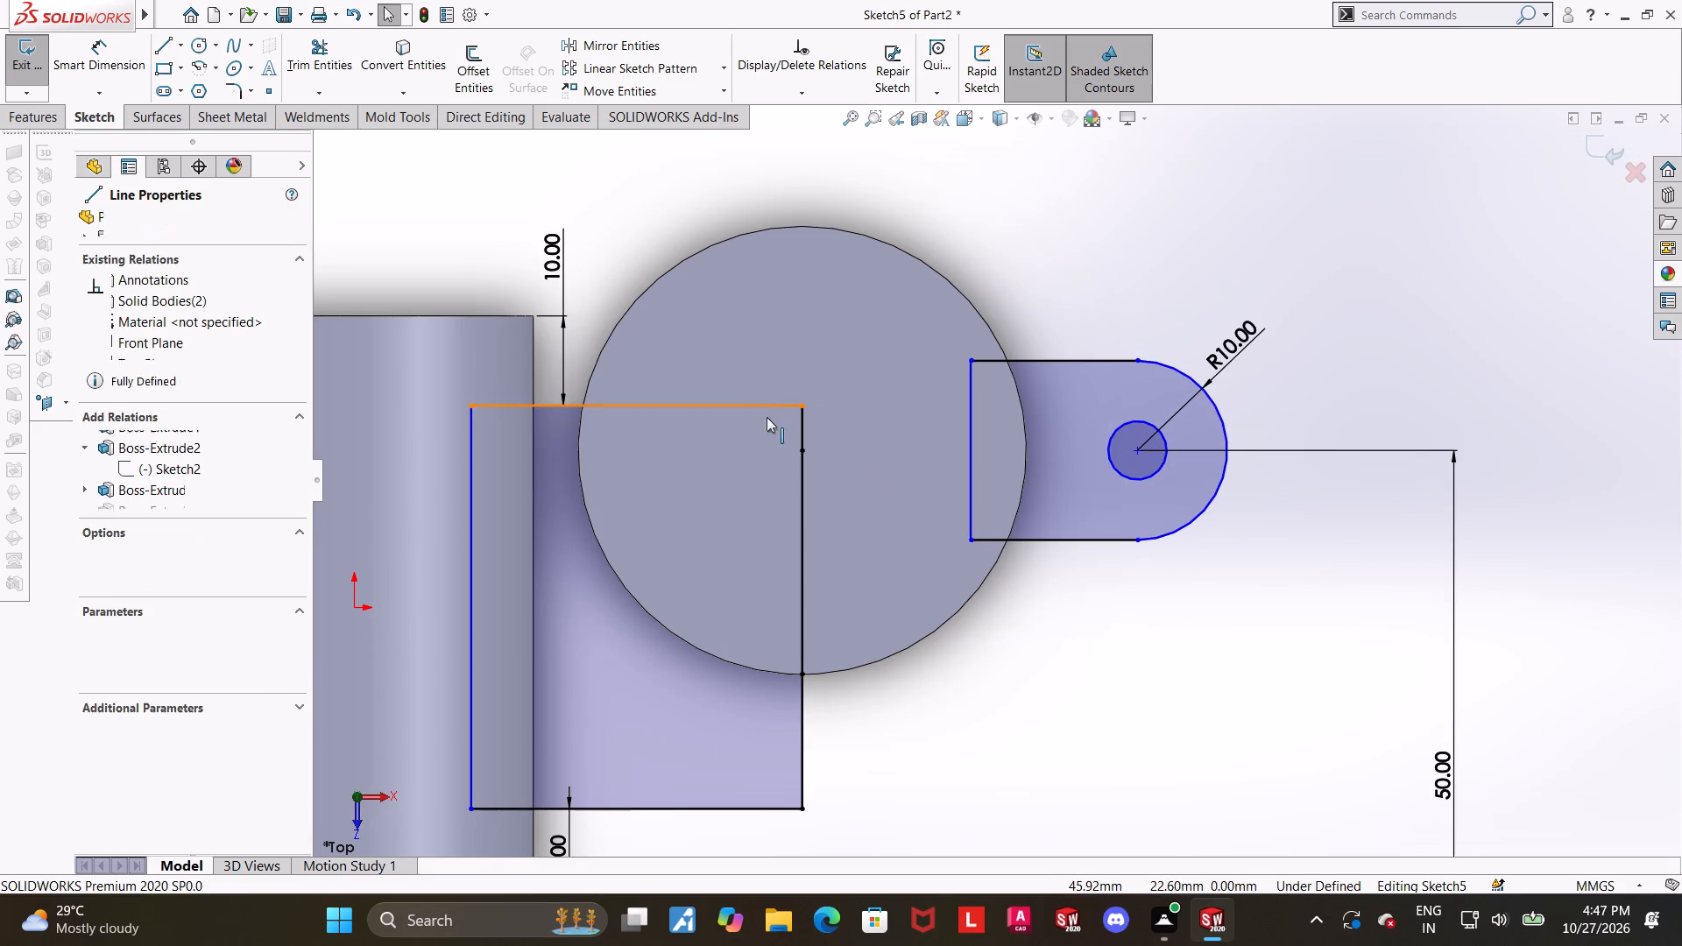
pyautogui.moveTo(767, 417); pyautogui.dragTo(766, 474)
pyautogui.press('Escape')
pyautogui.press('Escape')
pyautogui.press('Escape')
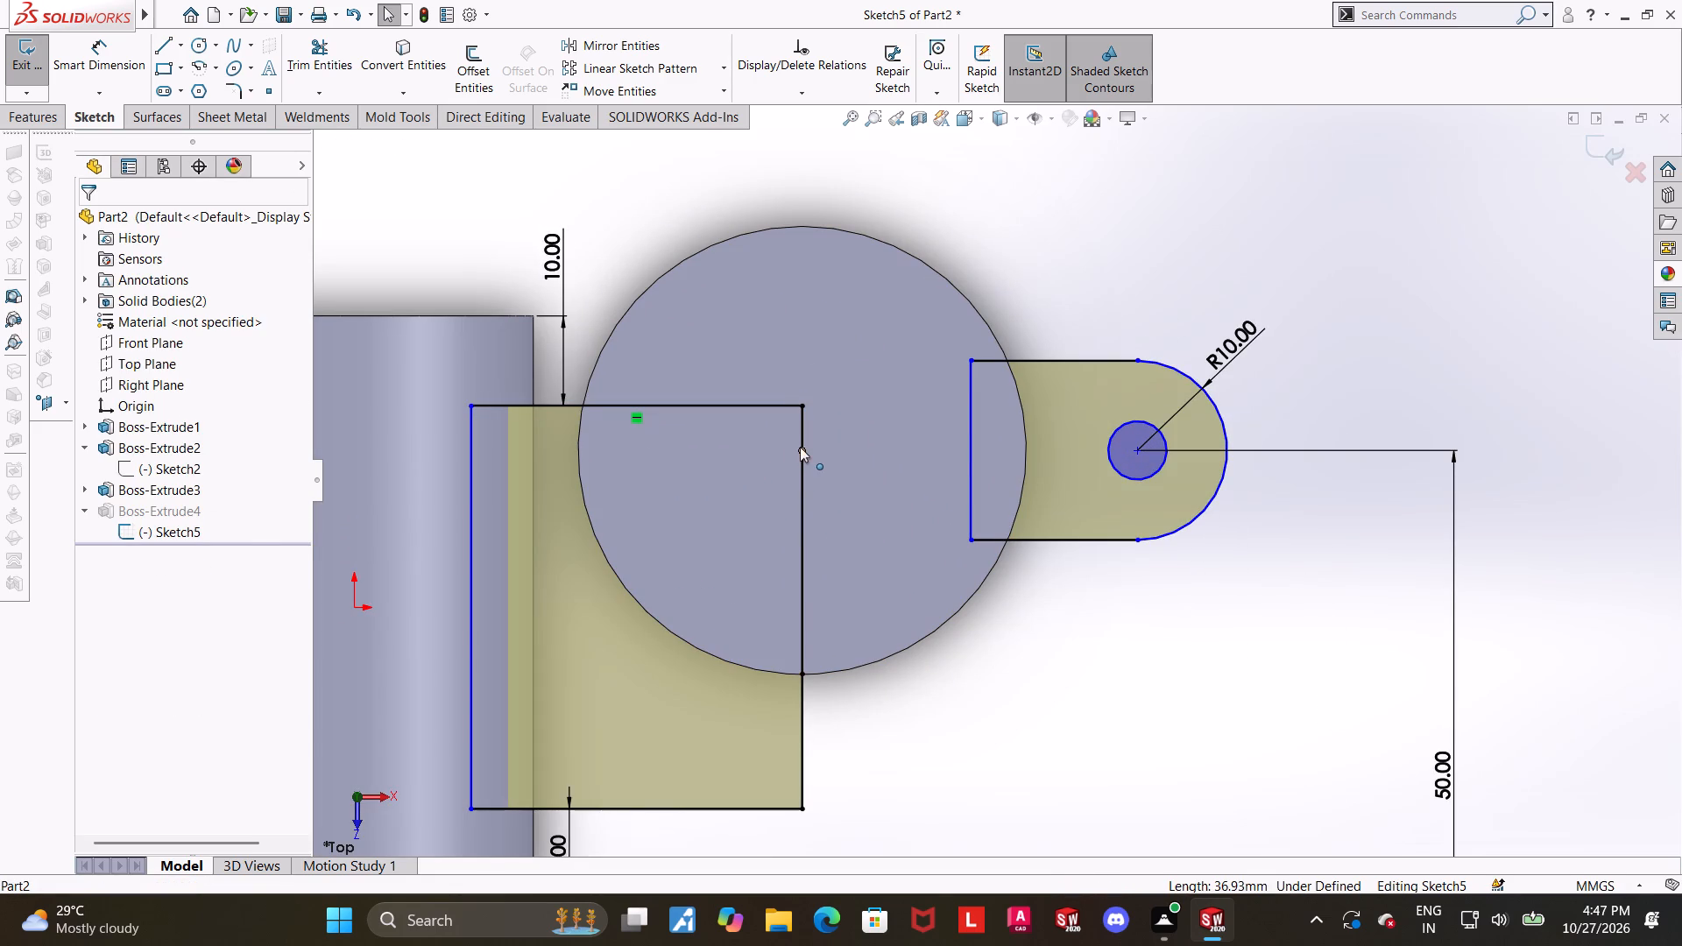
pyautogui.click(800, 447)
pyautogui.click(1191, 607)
# Dimension the tab's hole circle to a 10 mm diameter.
pyautogui.scroll(2, 1186, 607)
pyautogui.scroll(-1, 1200, 519)
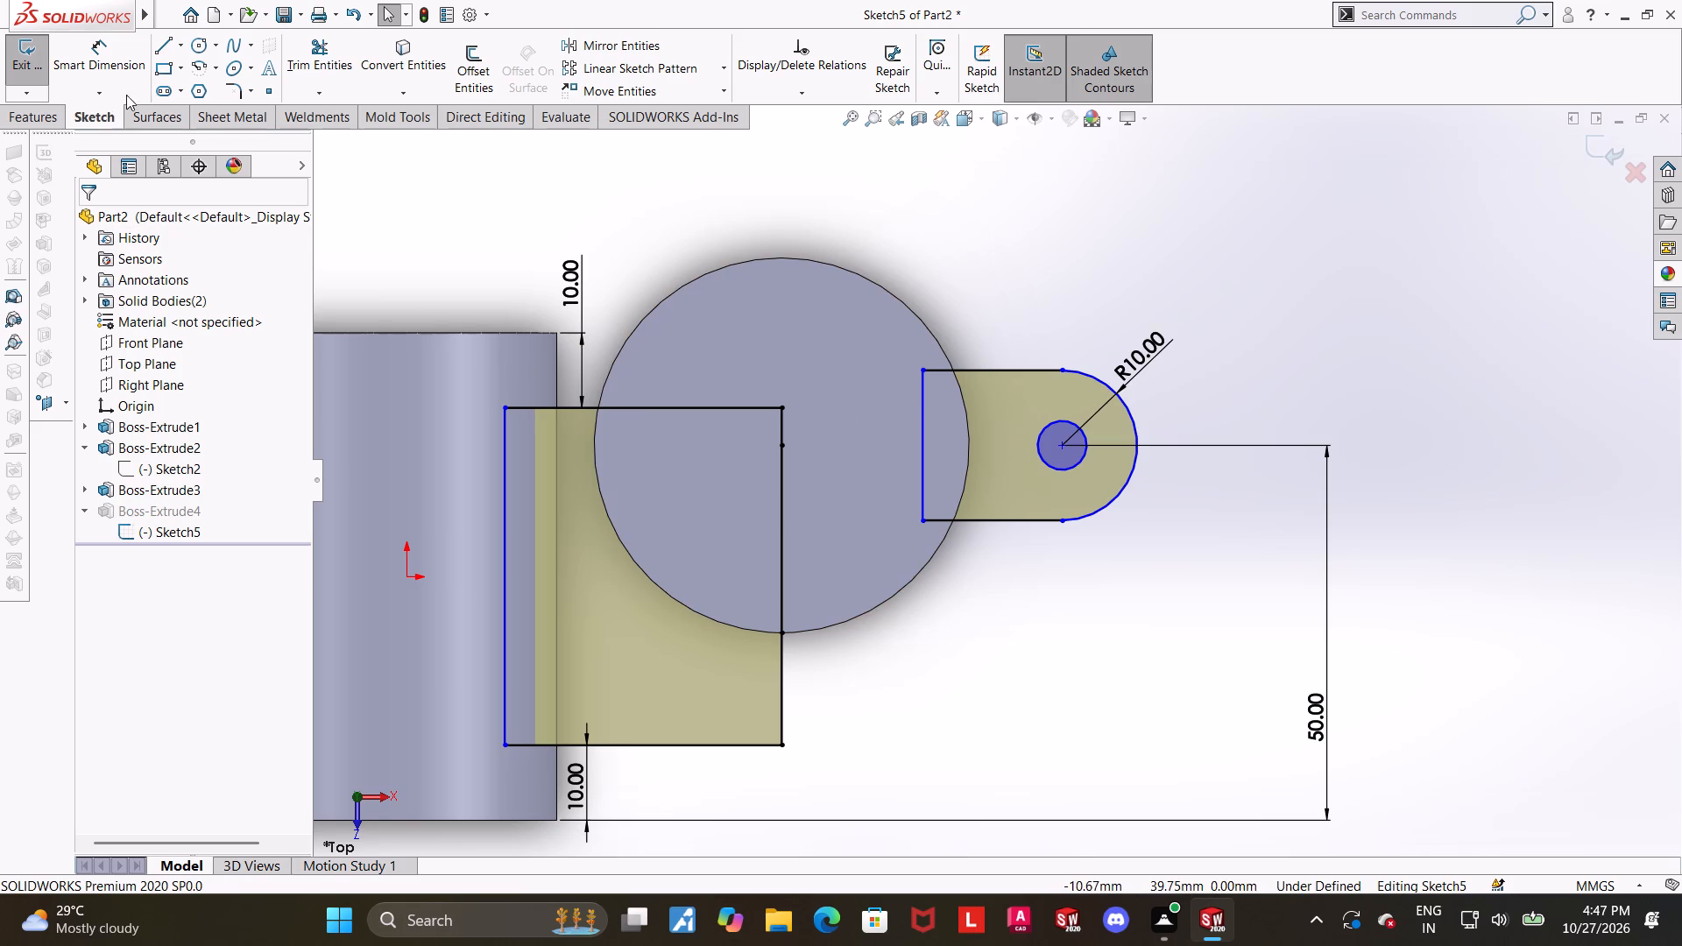
pyautogui.click(120, 59)
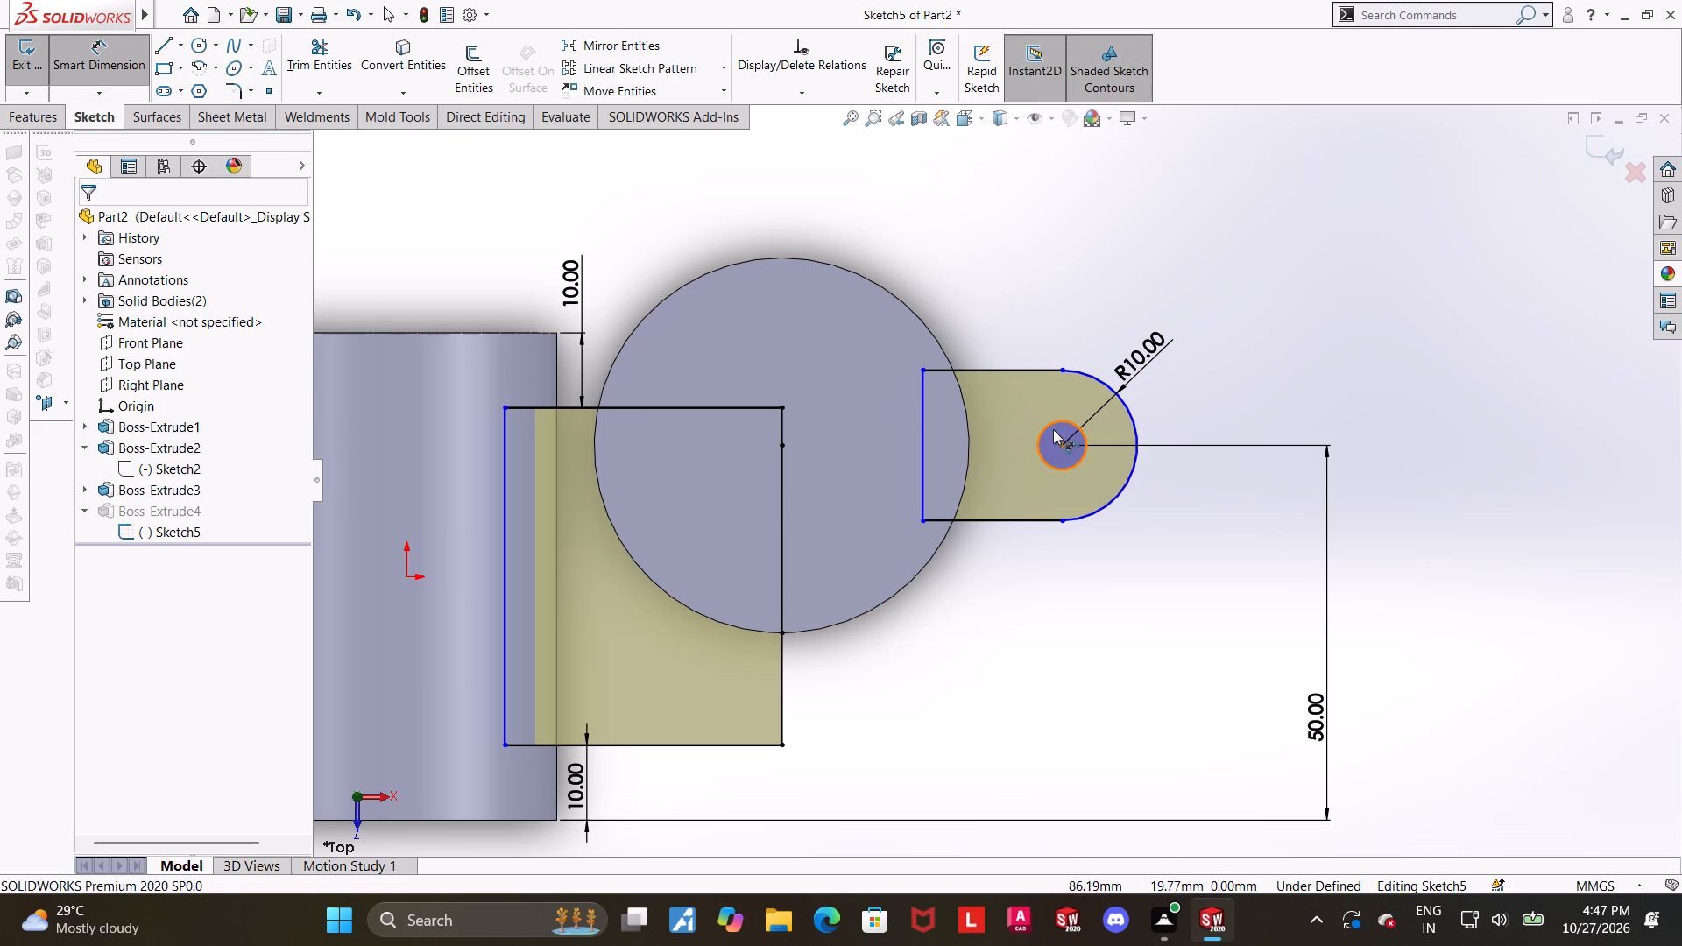
pyautogui.click(1051, 427)
pyautogui.click(1016, 279)
pyautogui.write('10')
pyautogui.press('Return')
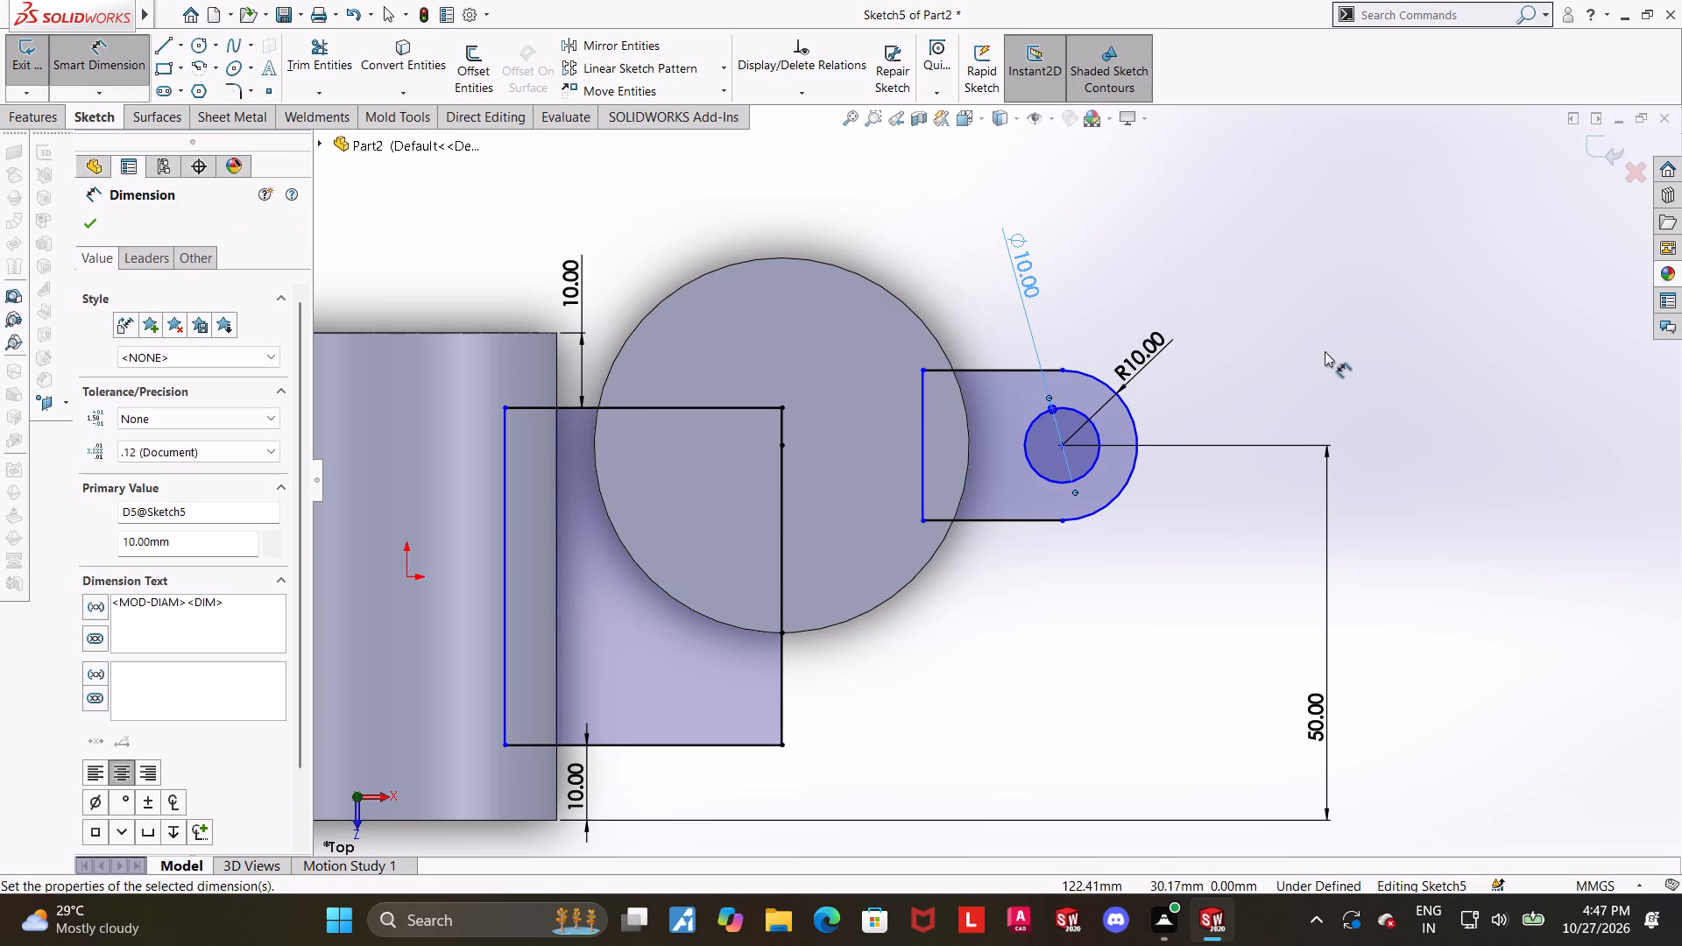
pyautogui.click(1325, 352)
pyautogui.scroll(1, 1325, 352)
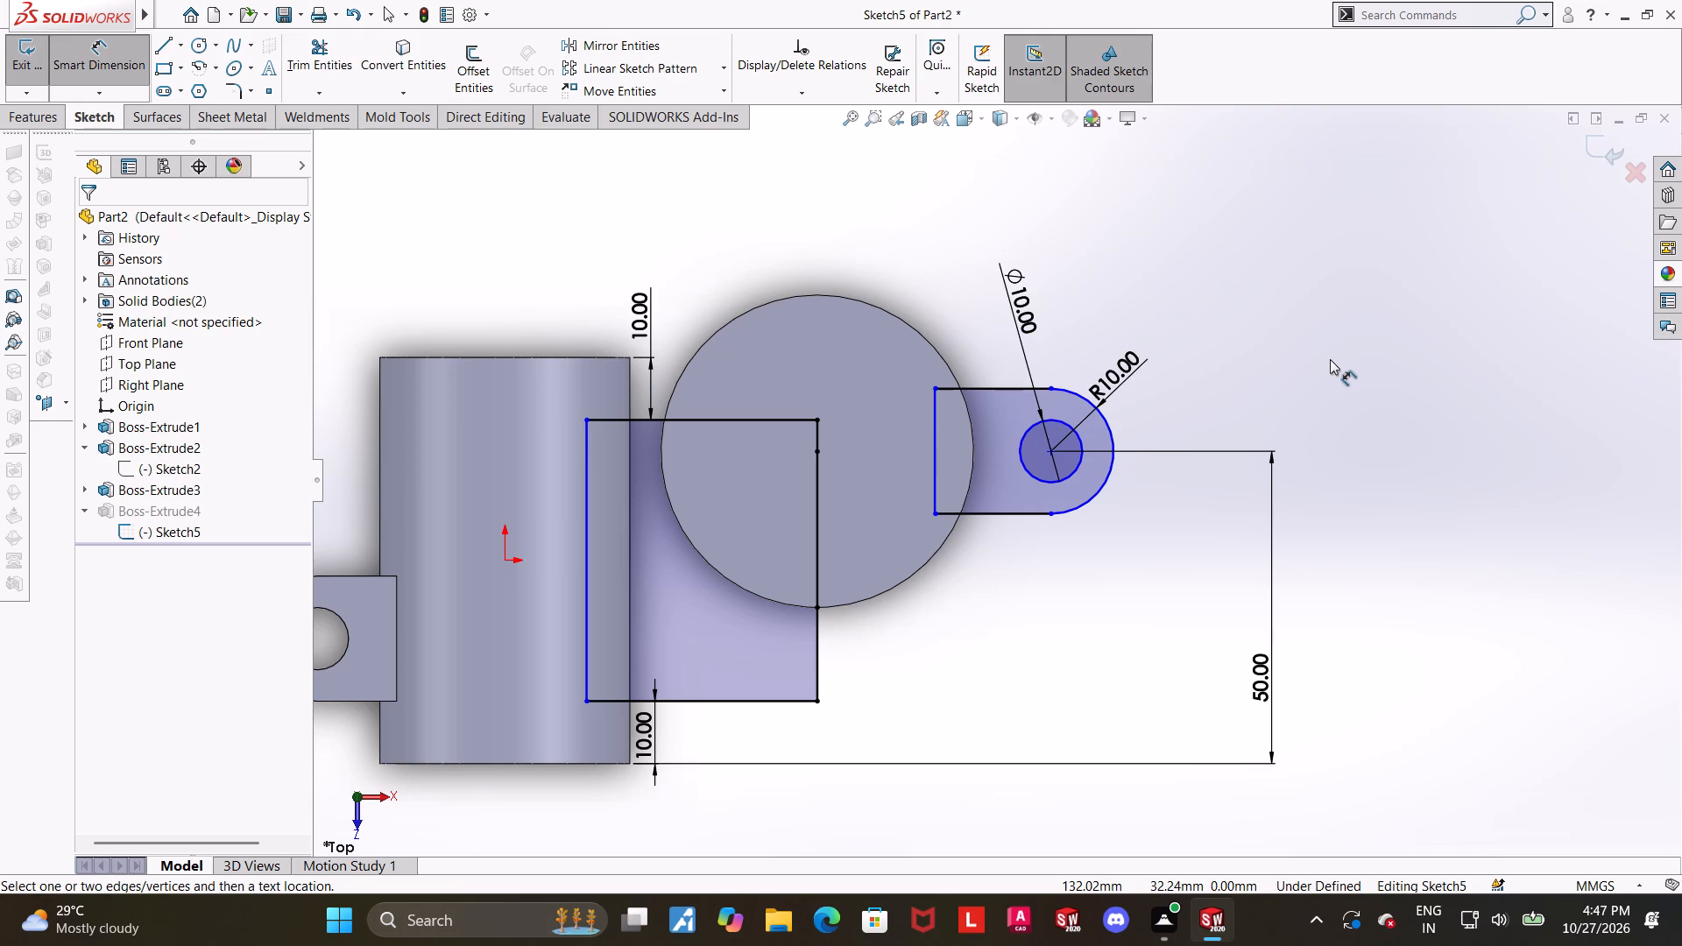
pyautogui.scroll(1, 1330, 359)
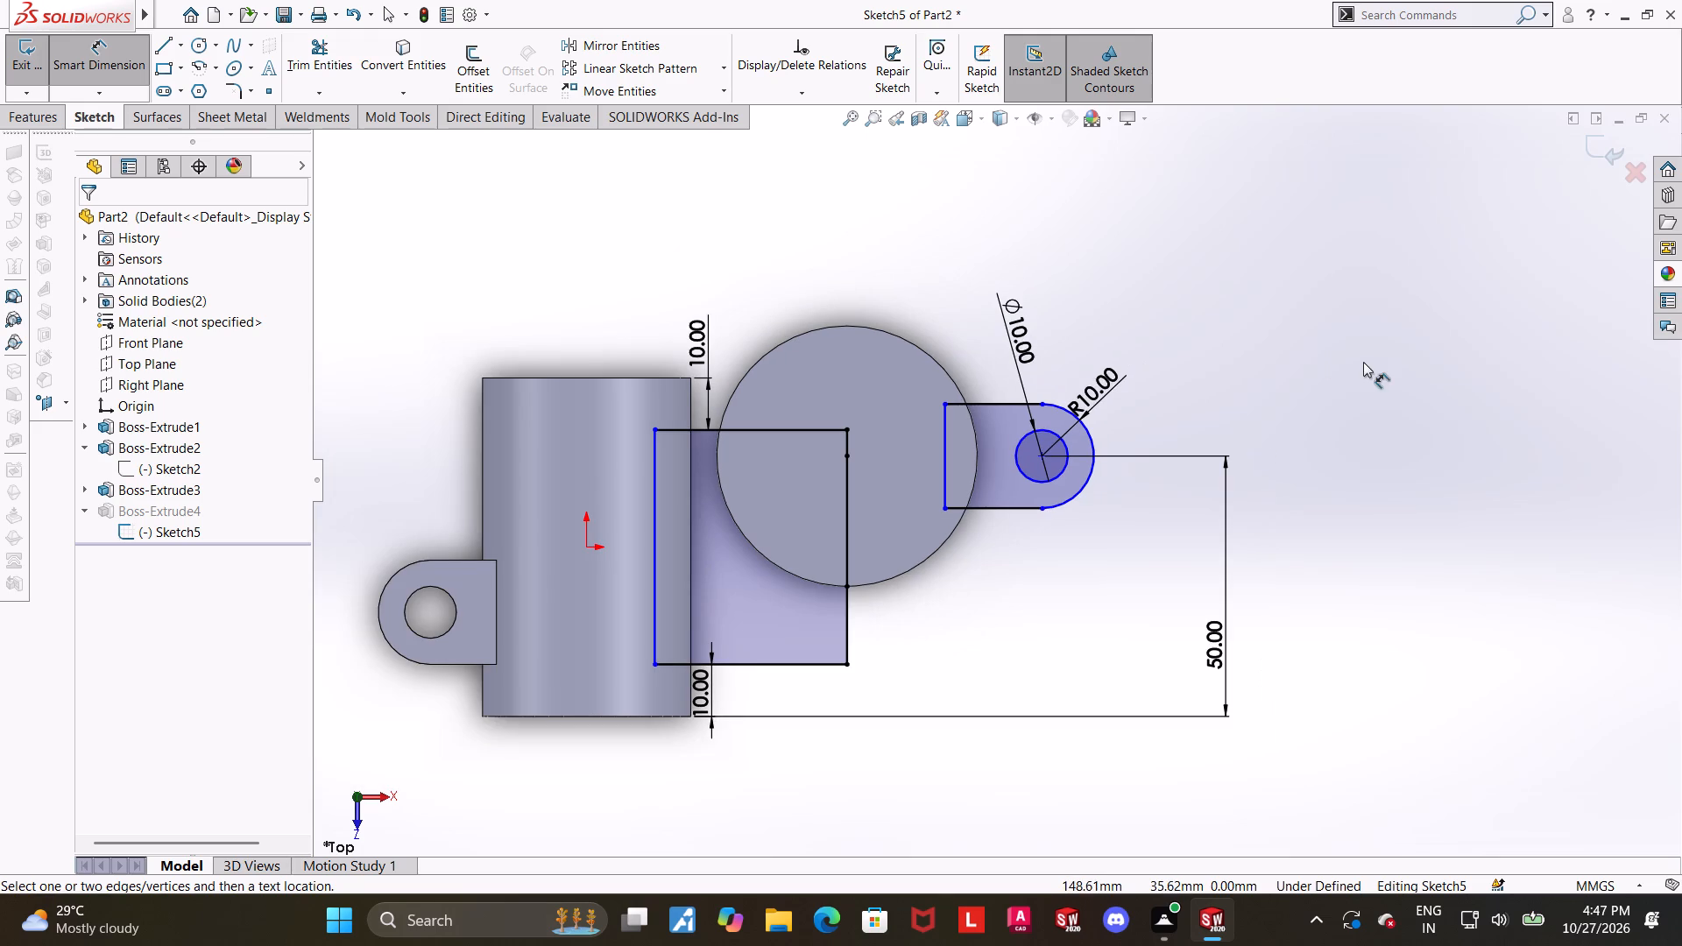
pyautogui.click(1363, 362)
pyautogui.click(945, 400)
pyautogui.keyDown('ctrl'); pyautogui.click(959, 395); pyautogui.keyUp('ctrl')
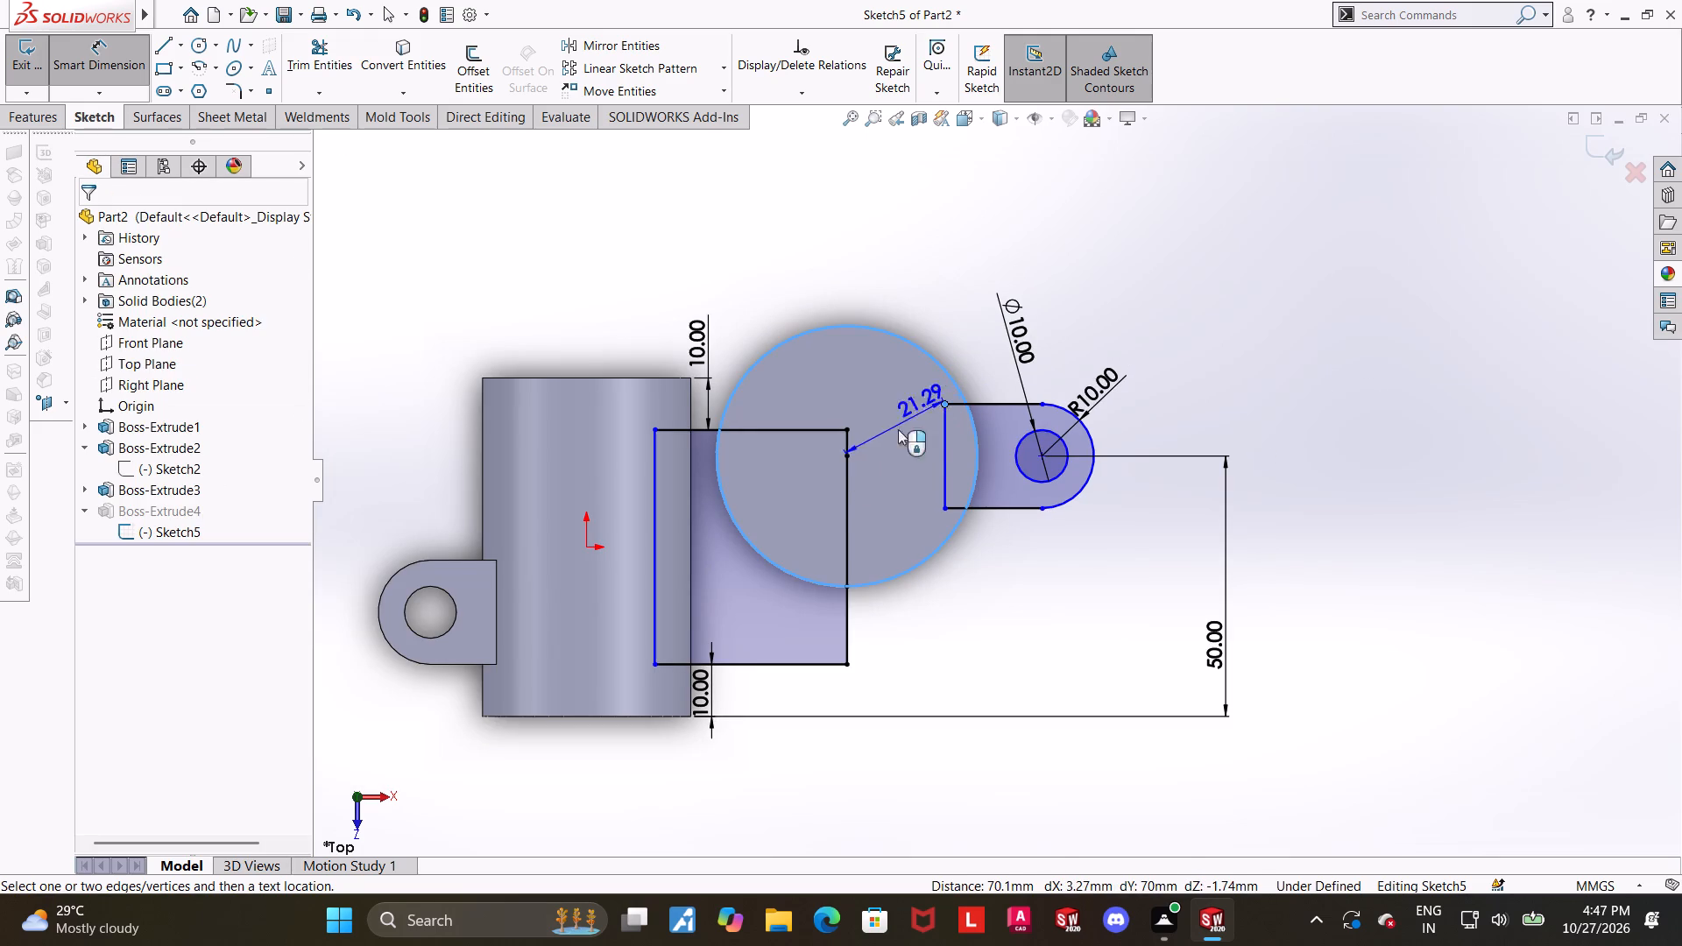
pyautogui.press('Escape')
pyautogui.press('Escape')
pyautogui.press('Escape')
# Make the rear corner of the tab's straight inner end coincident with the upright cylinder's circular edge.
pyautogui.click(942, 404)
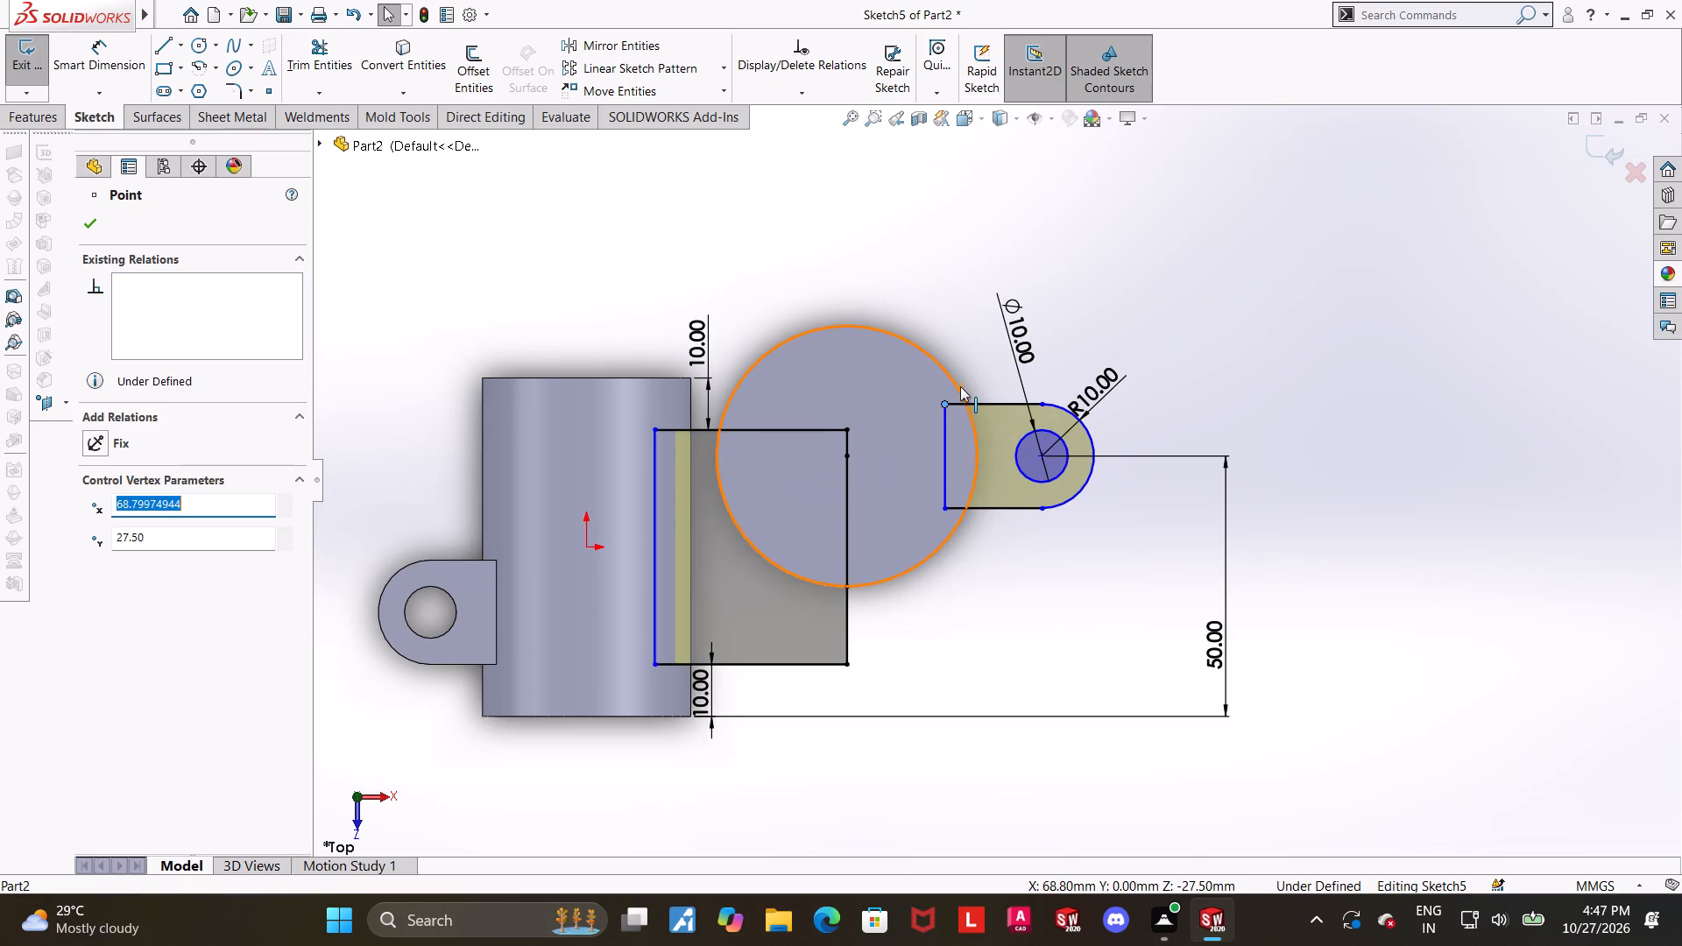
pyautogui.keyDown('ctrl'); pyautogui.click(957, 390); pyautogui.keyUp('ctrl')
pyautogui.click(101, 554)
pyautogui.click(1377, 373)
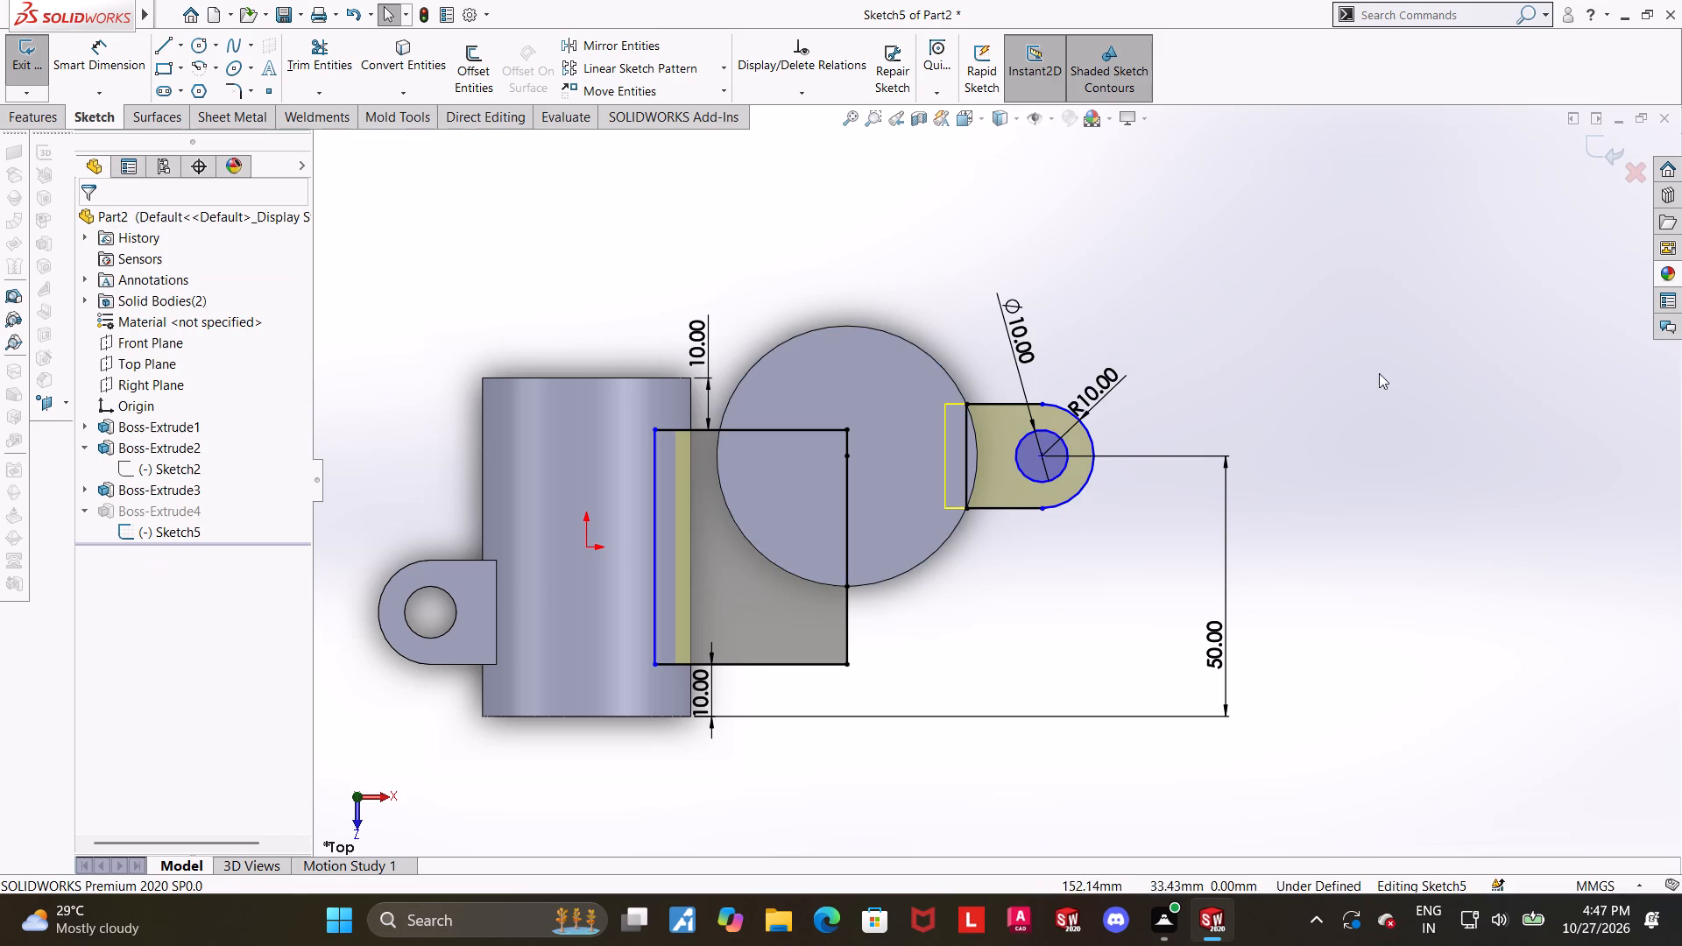
# Dimension the horizontal distance from the origin to the tab's hole centre as 115-30, giving 85 mm.
pyautogui.scroll(-2, 1151, 476)
pyautogui.scroll(3, 1062, 480)
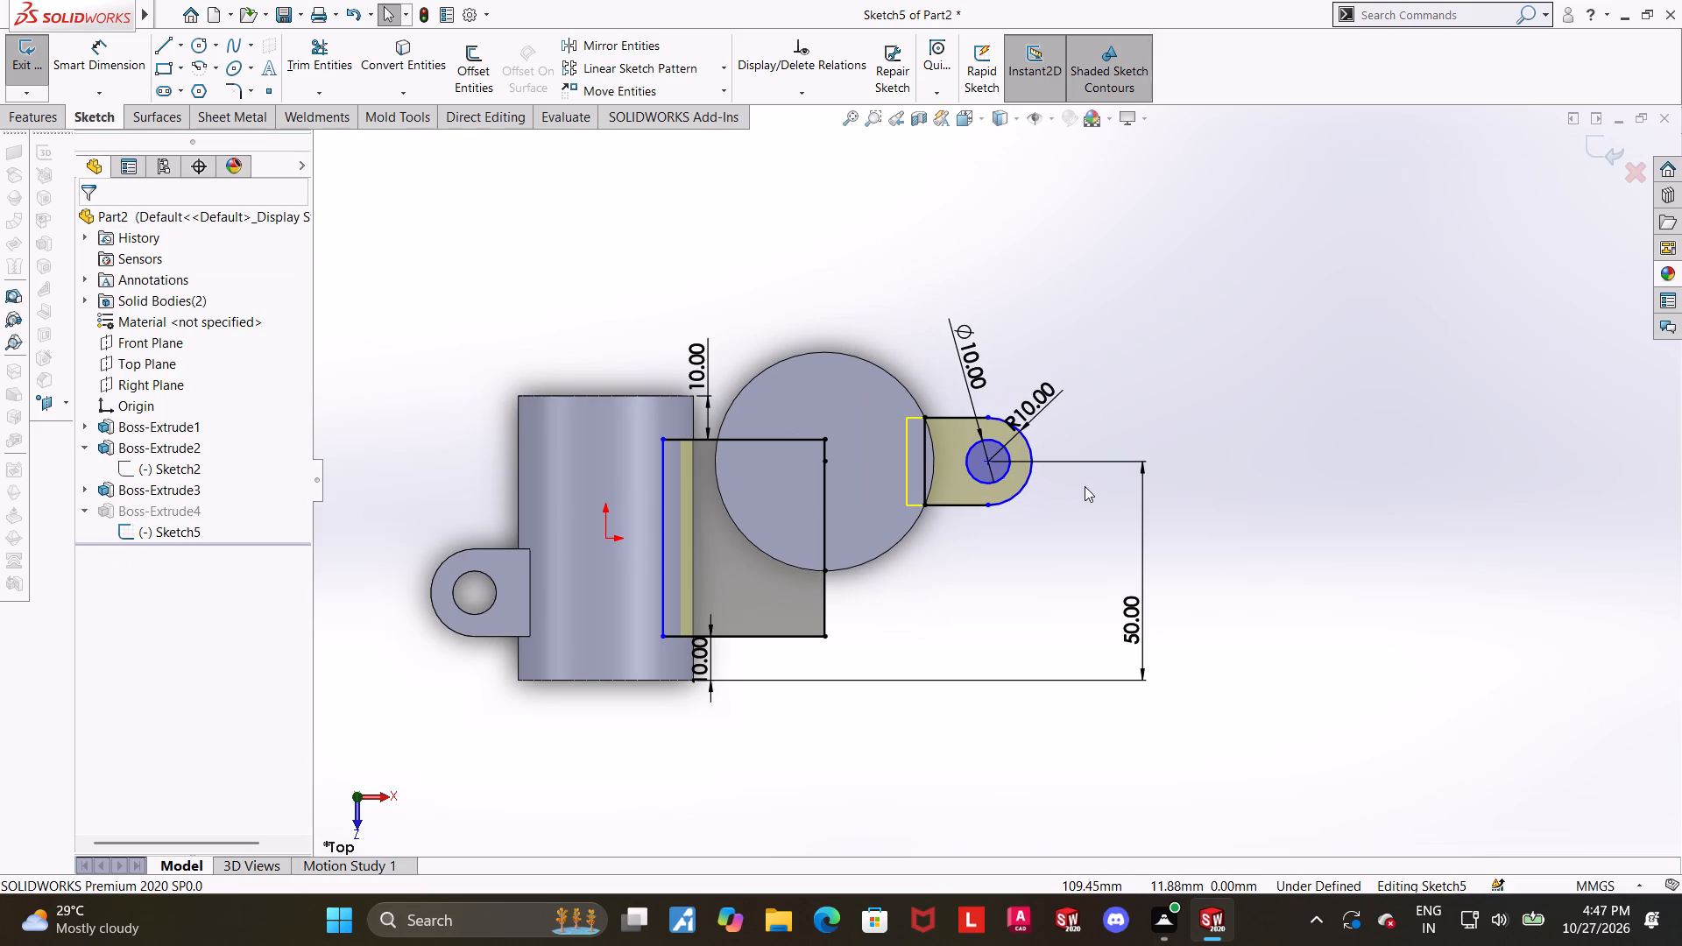
pyautogui.click(99, 54)
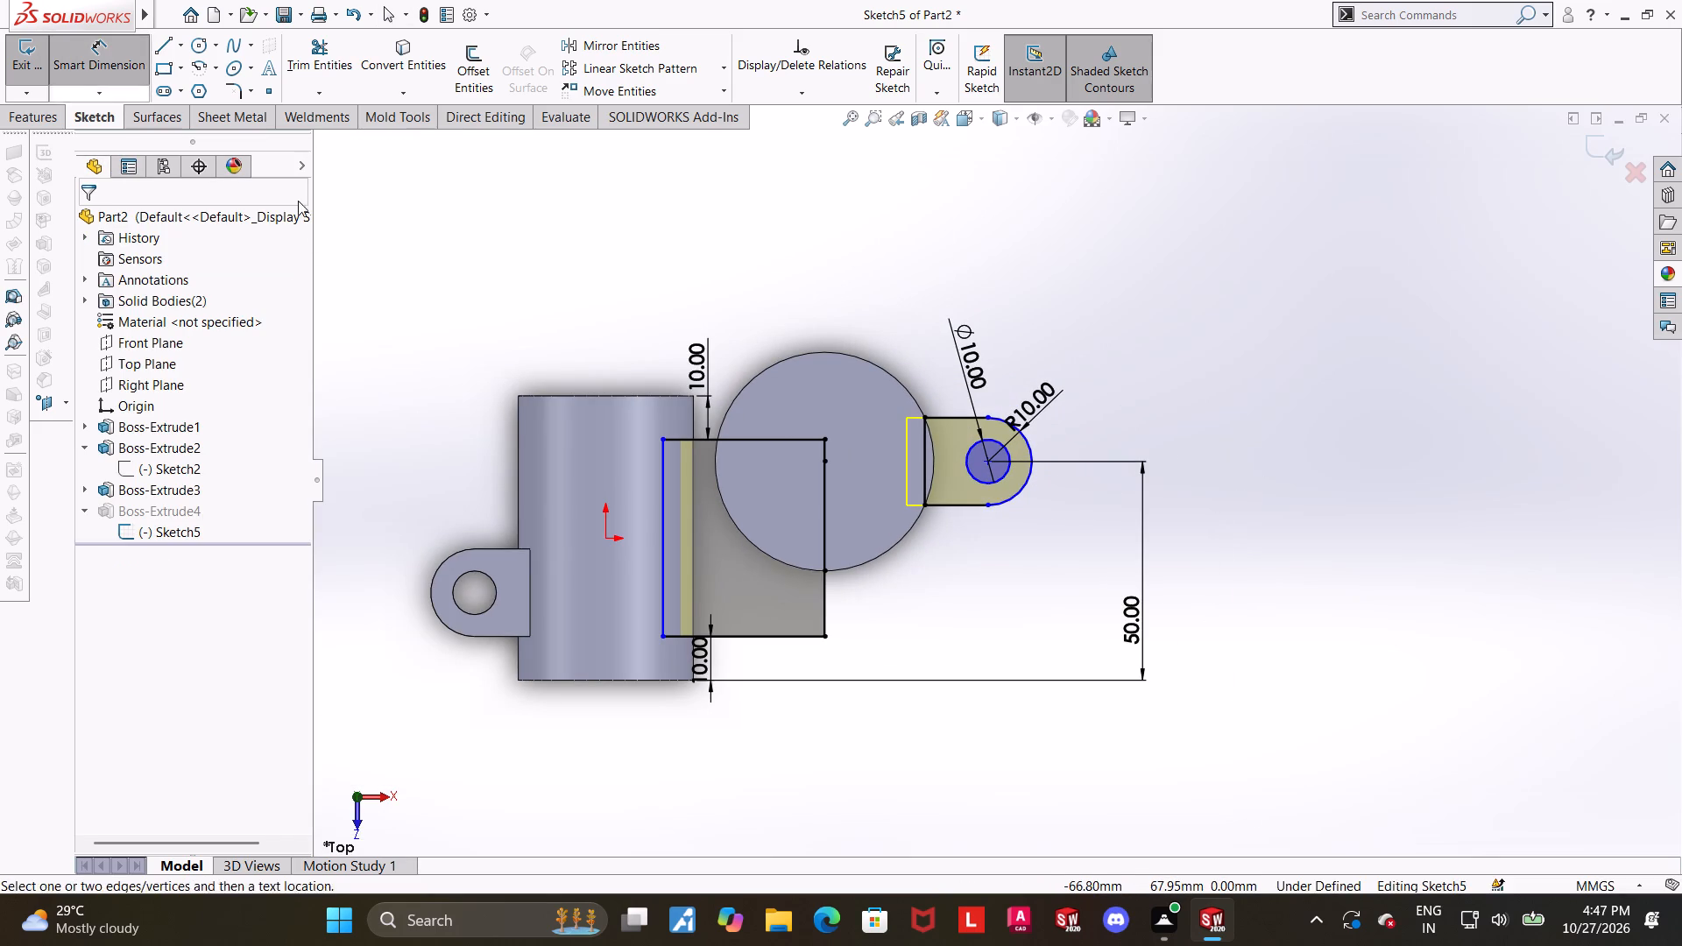
pyautogui.scroll(1, 668, 582)
pyautogui.scroll(-1, 654, 620)
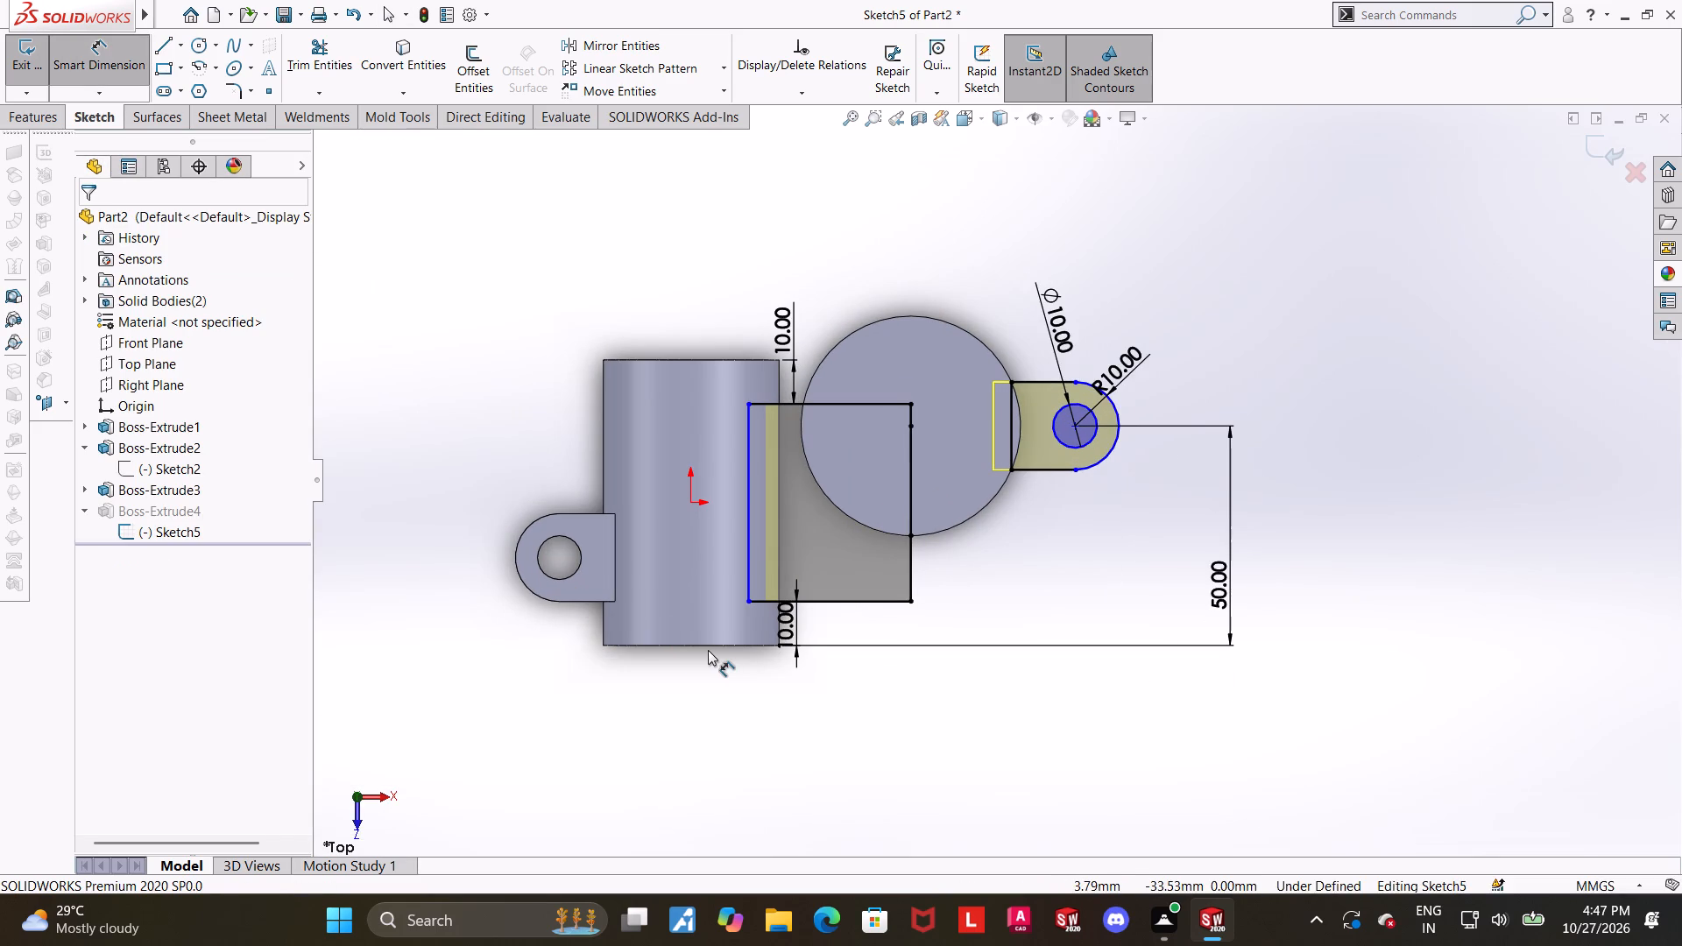
pyautogui.click(692, 505)
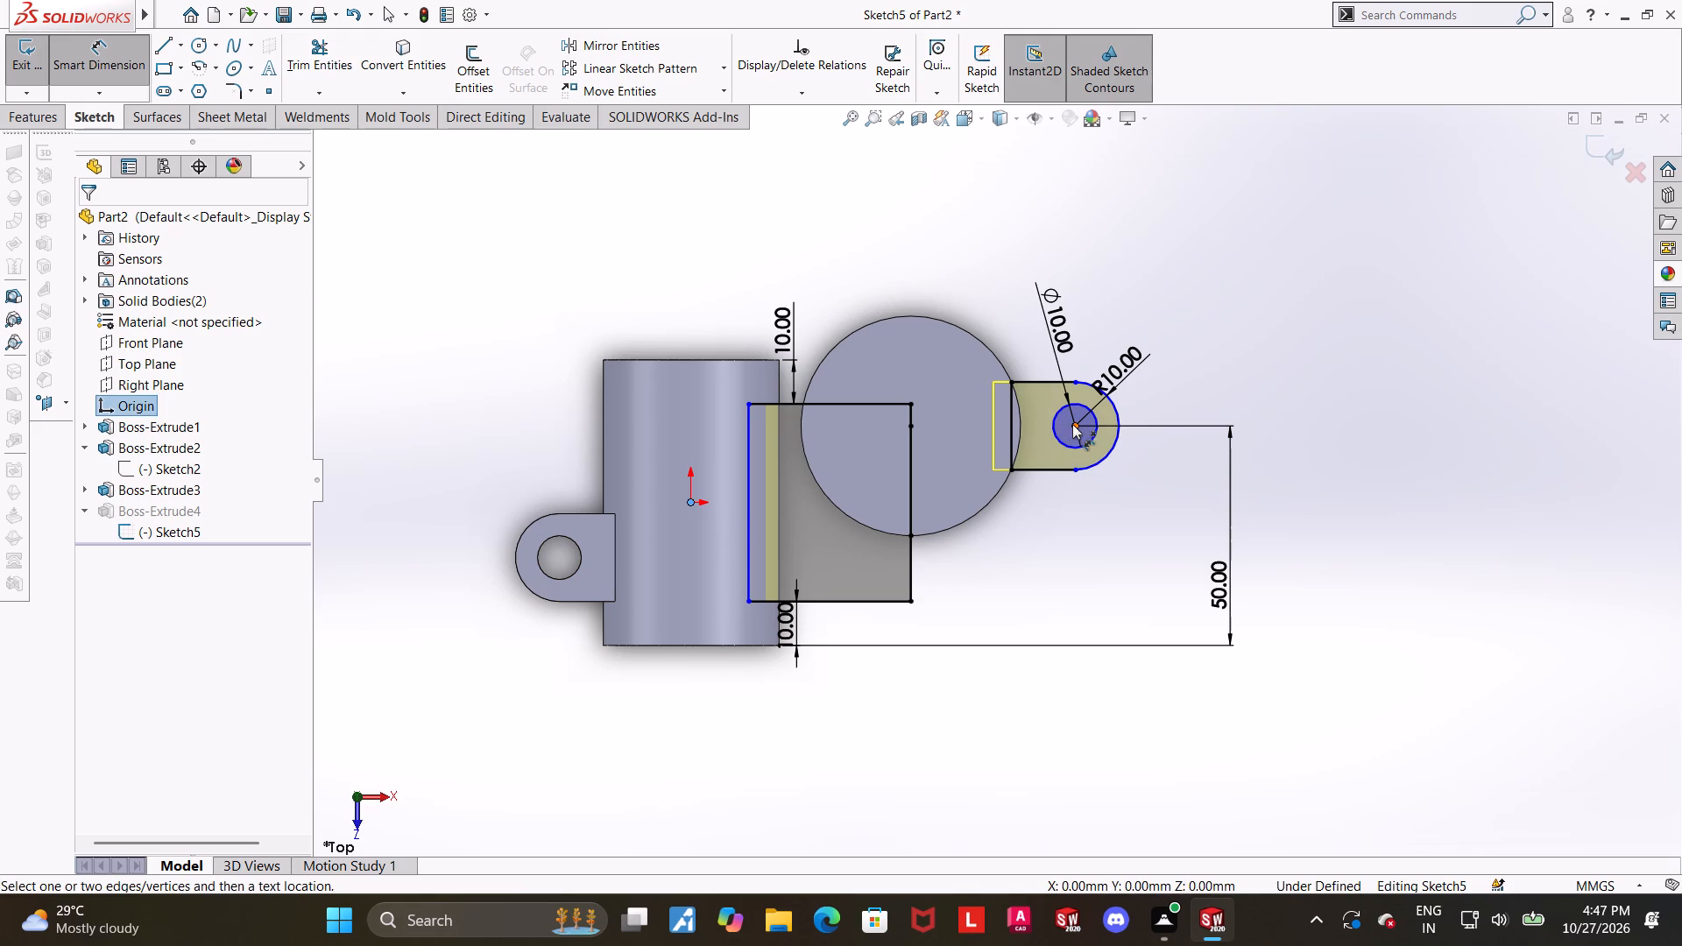
pyautogui.click(1077, 424)
pyautogui.click(989, 734)
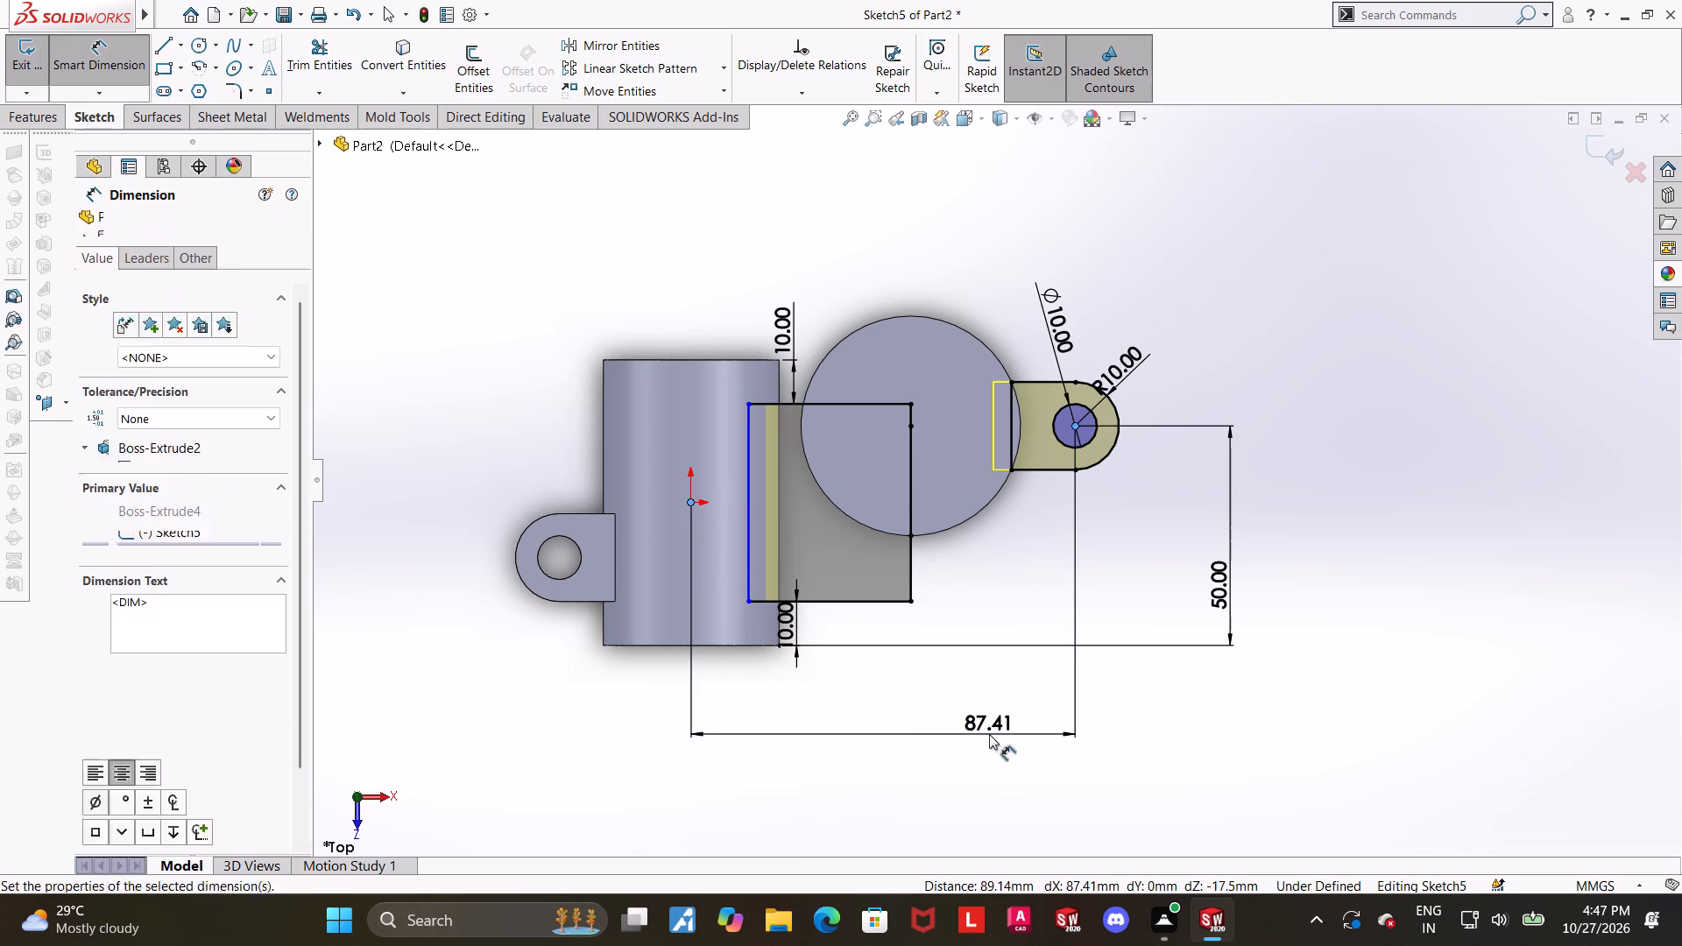
pyautogui.write('115-')
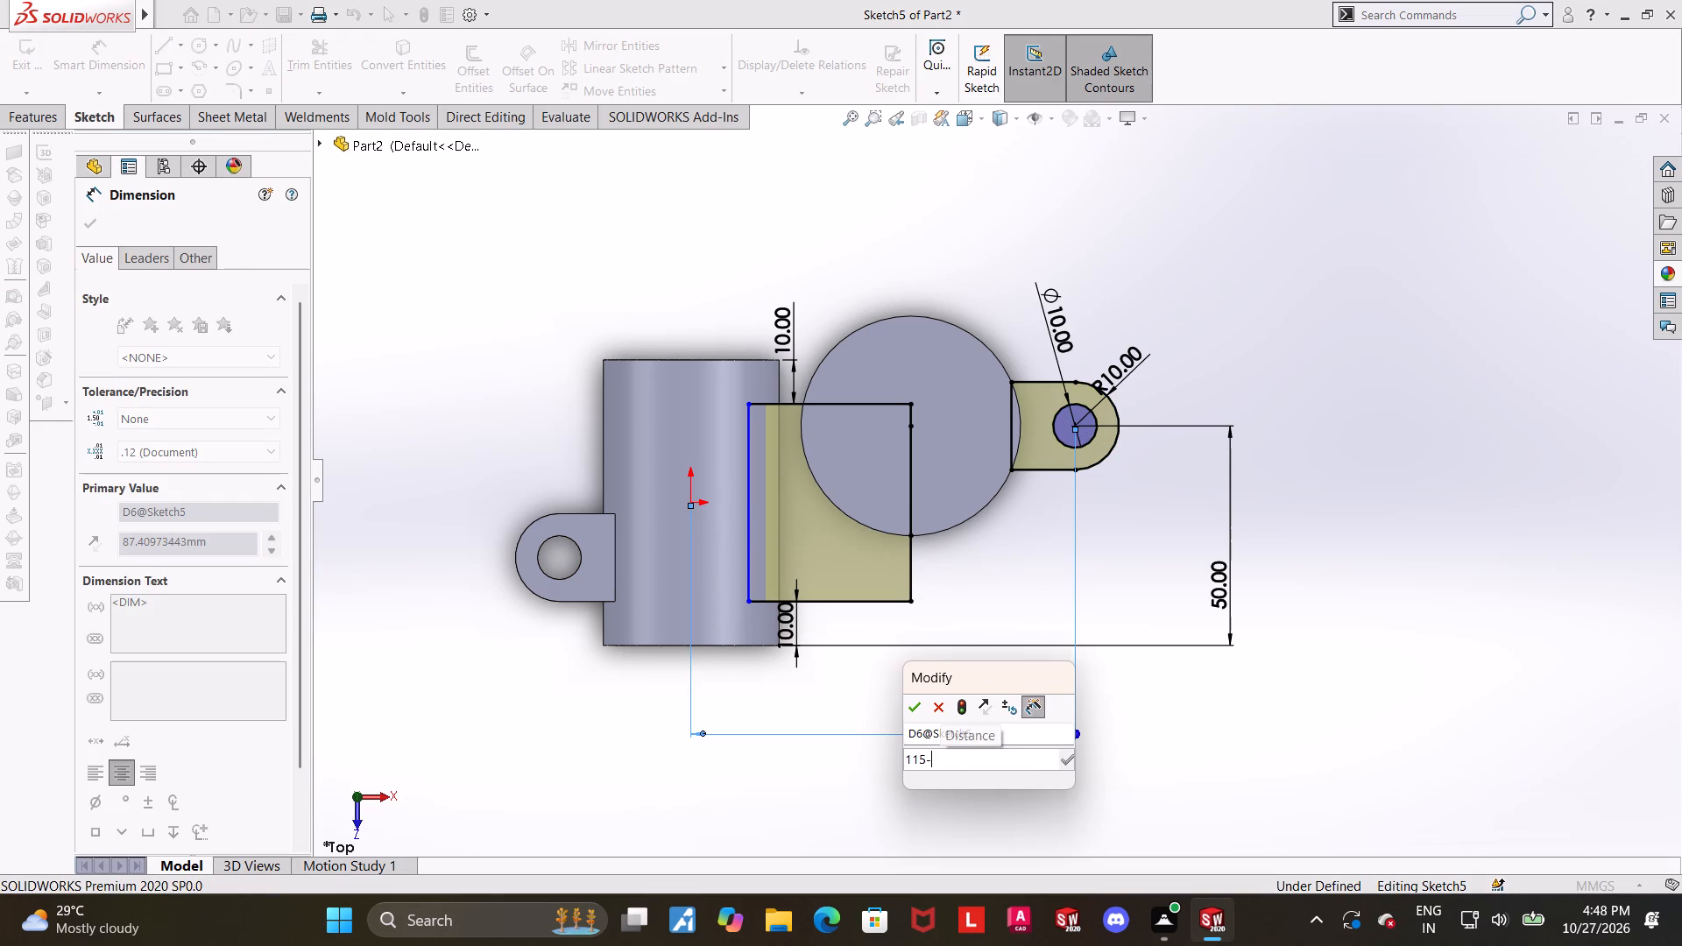
pyautogui.write('30')
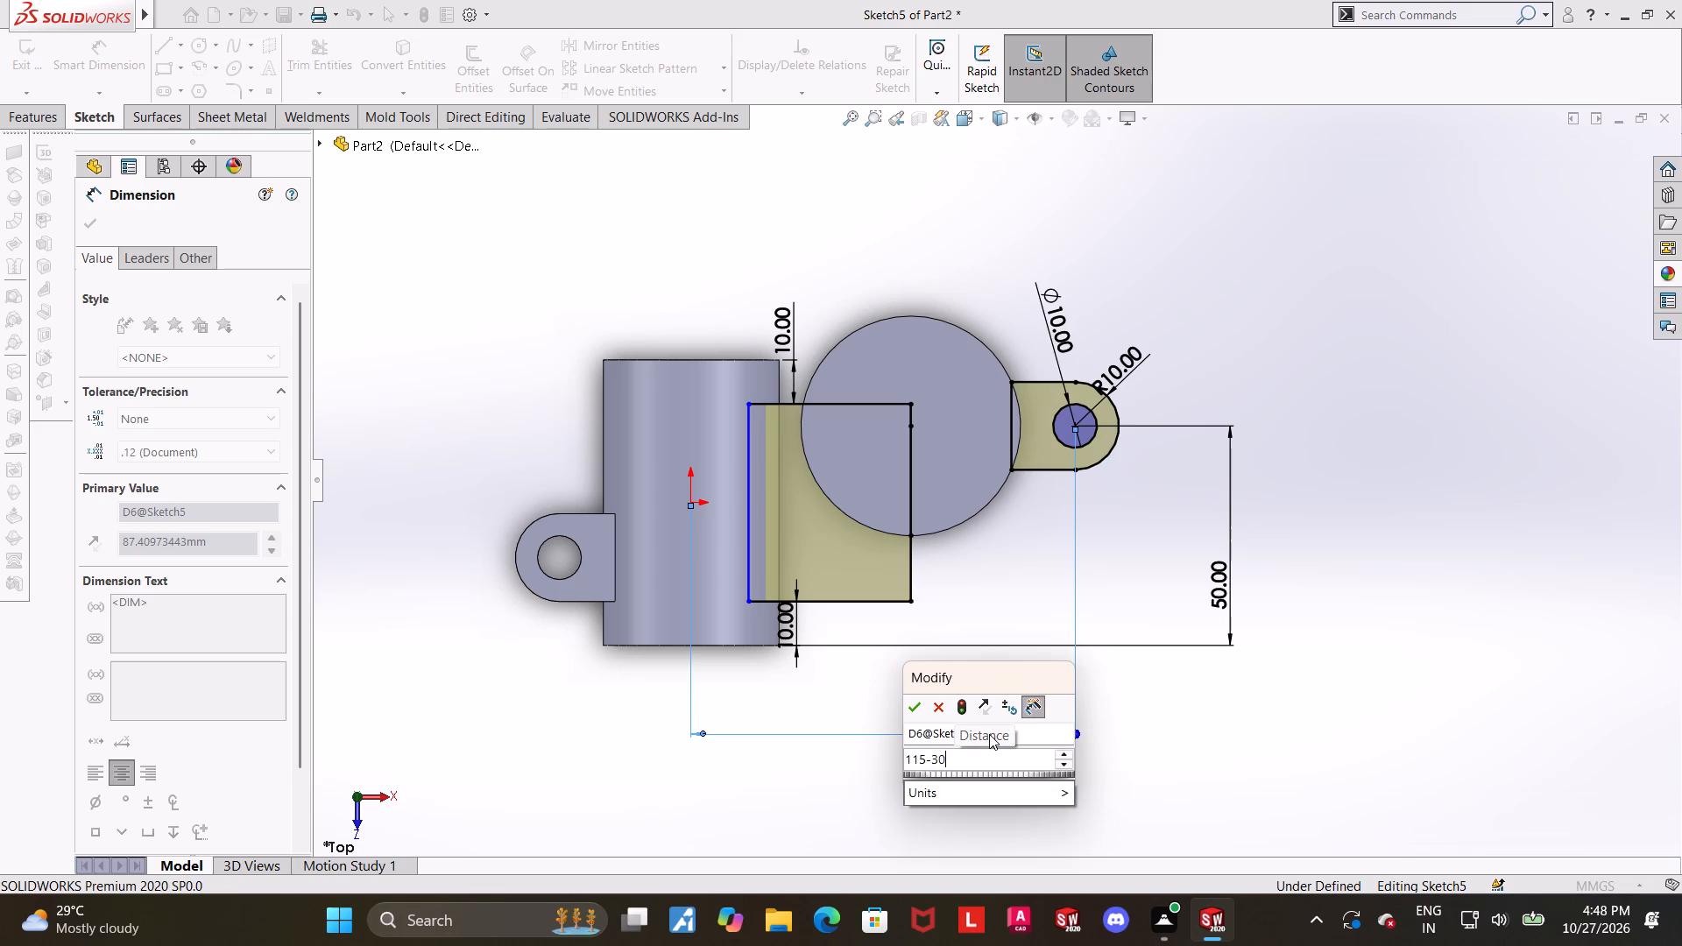
pyautogui.press('Return')
pyautogui.press('Escape')
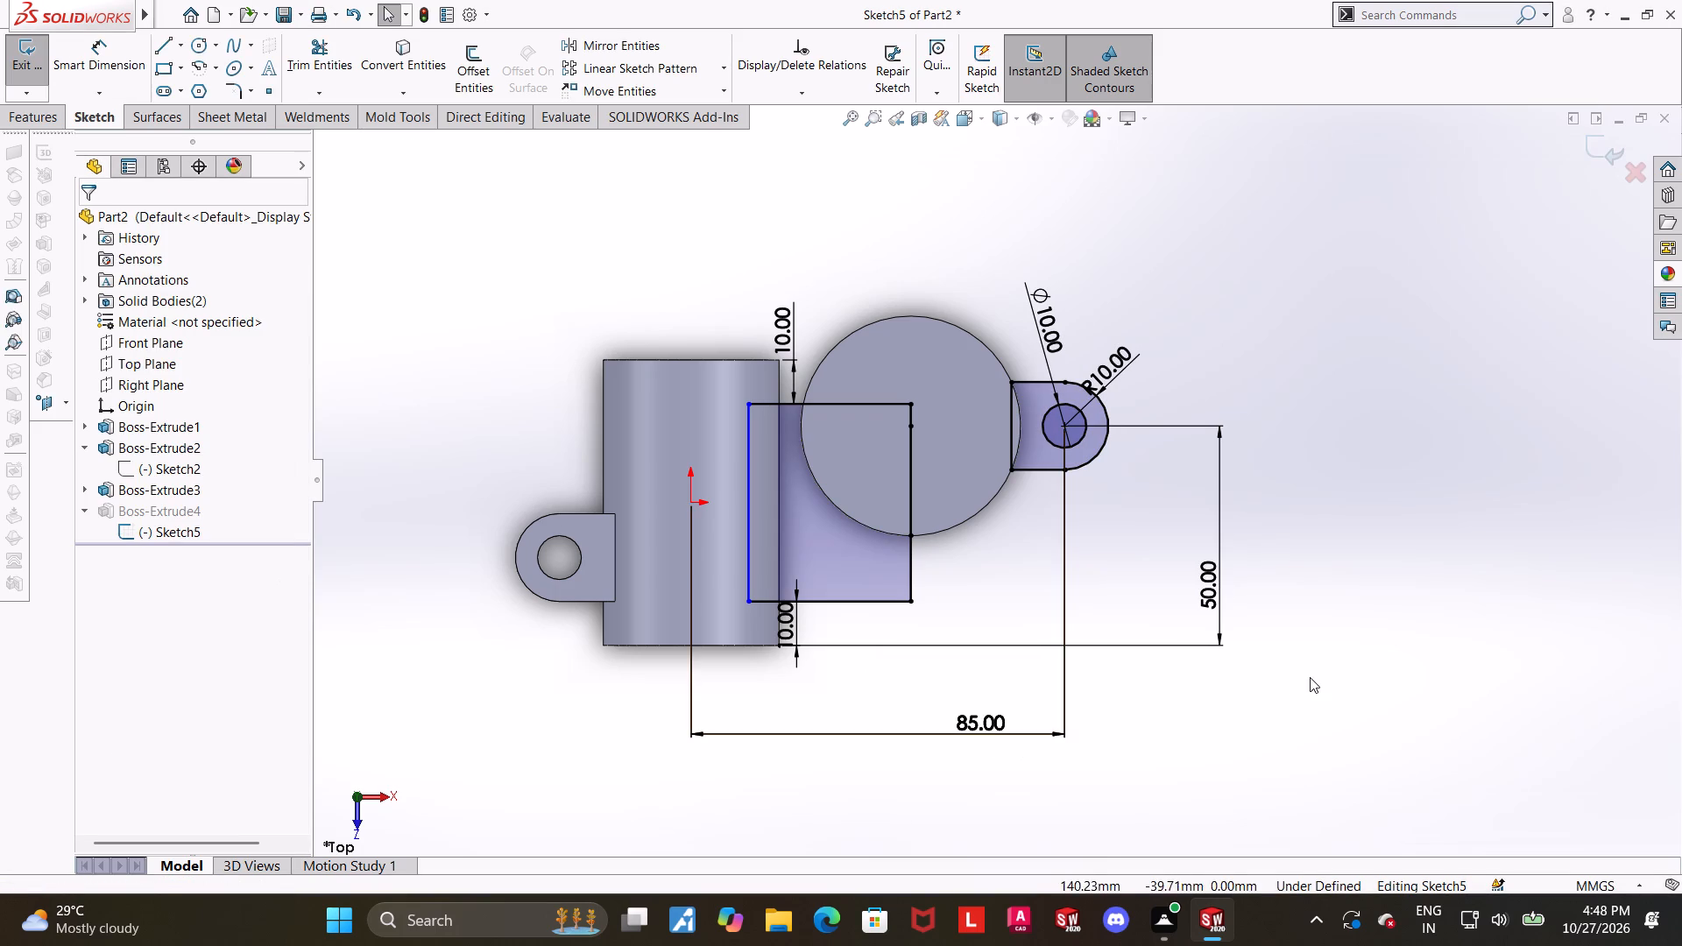
pyautogui.click(1310, 677)
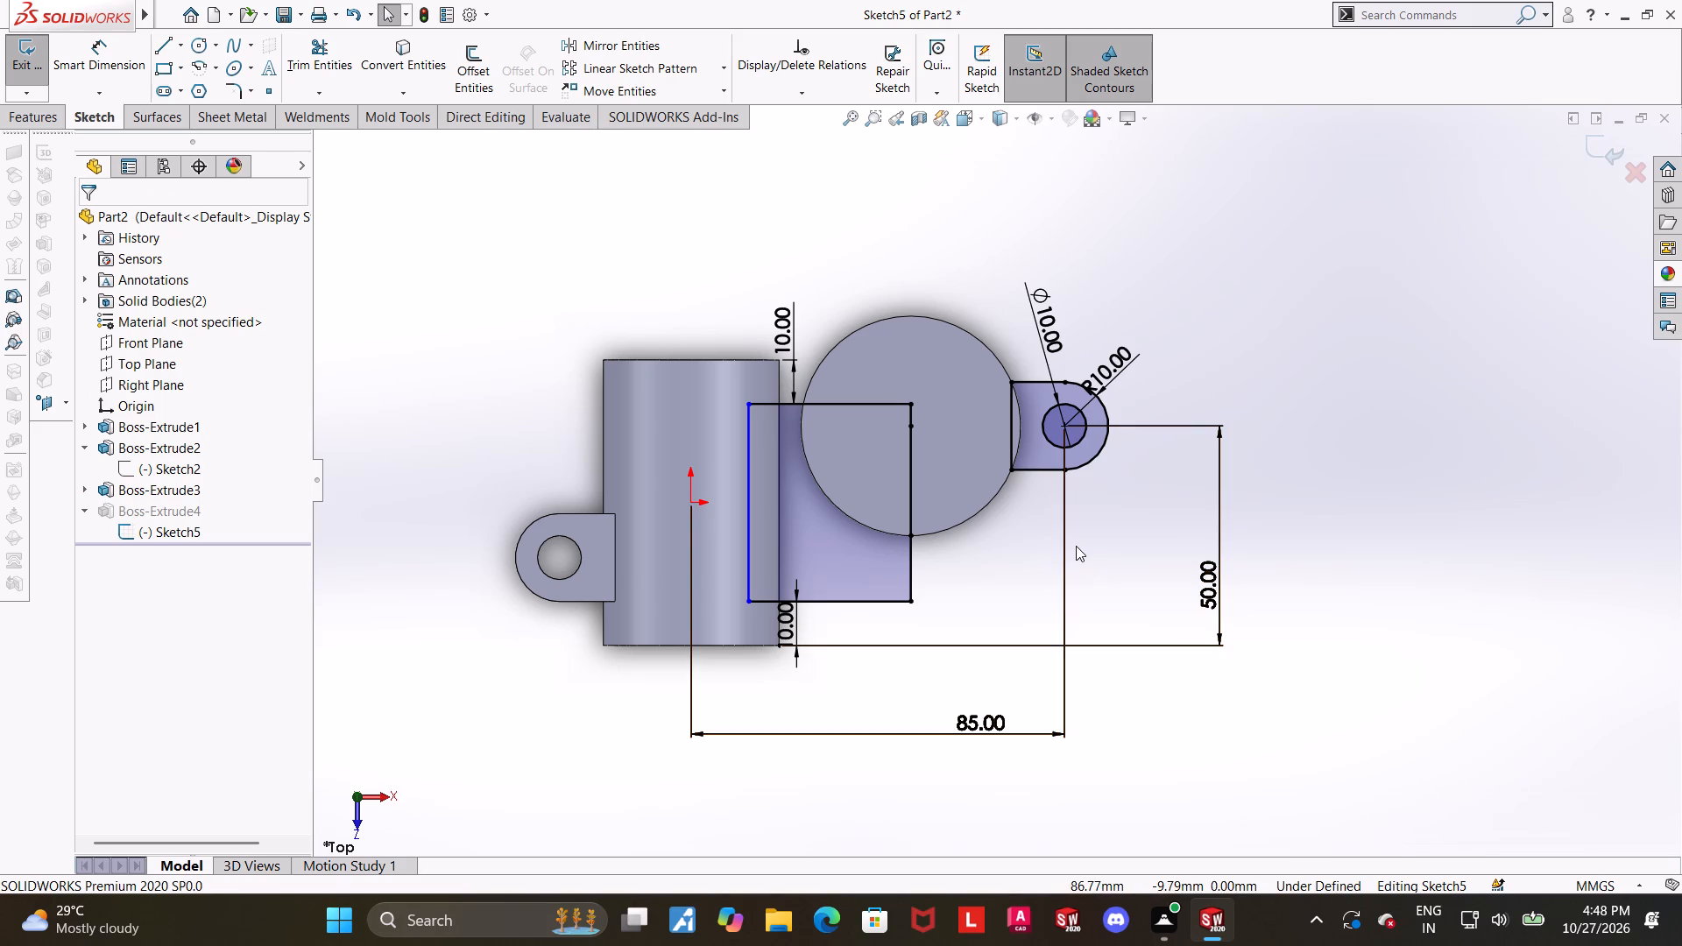
# Finish editing the sketch and rebuild the extrusion with the holed tab on the upright cylinder.
pyautogui.scroll(-1, 1076, 546)
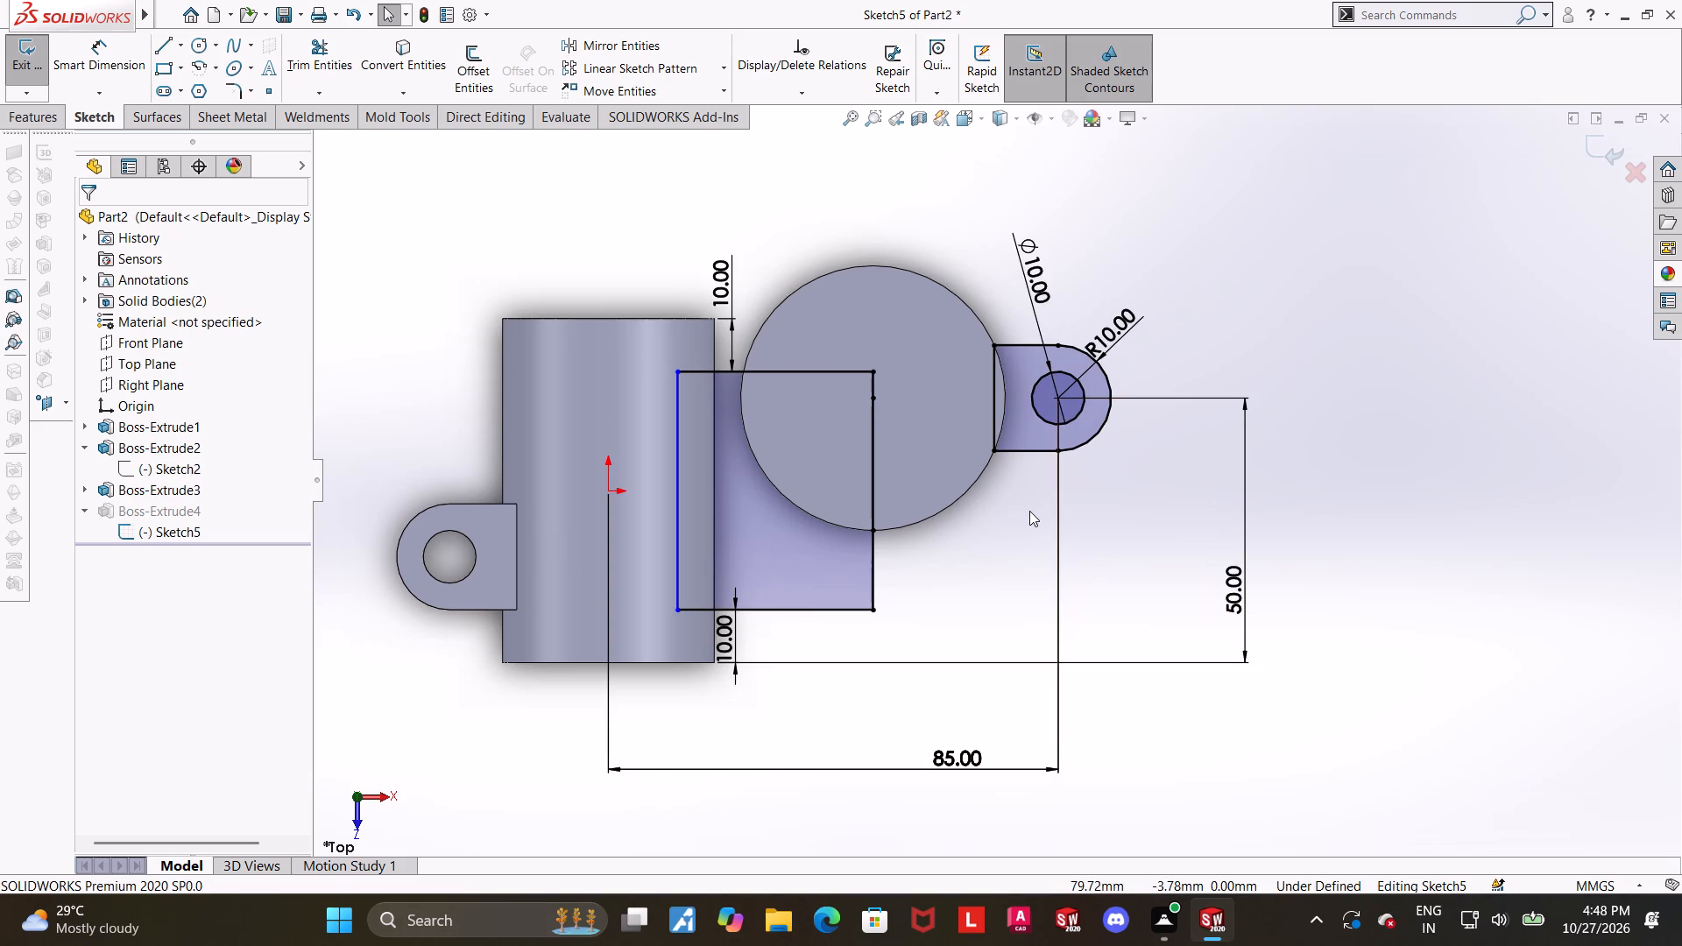
pyautogui.scroll(-1, 1029, 511)
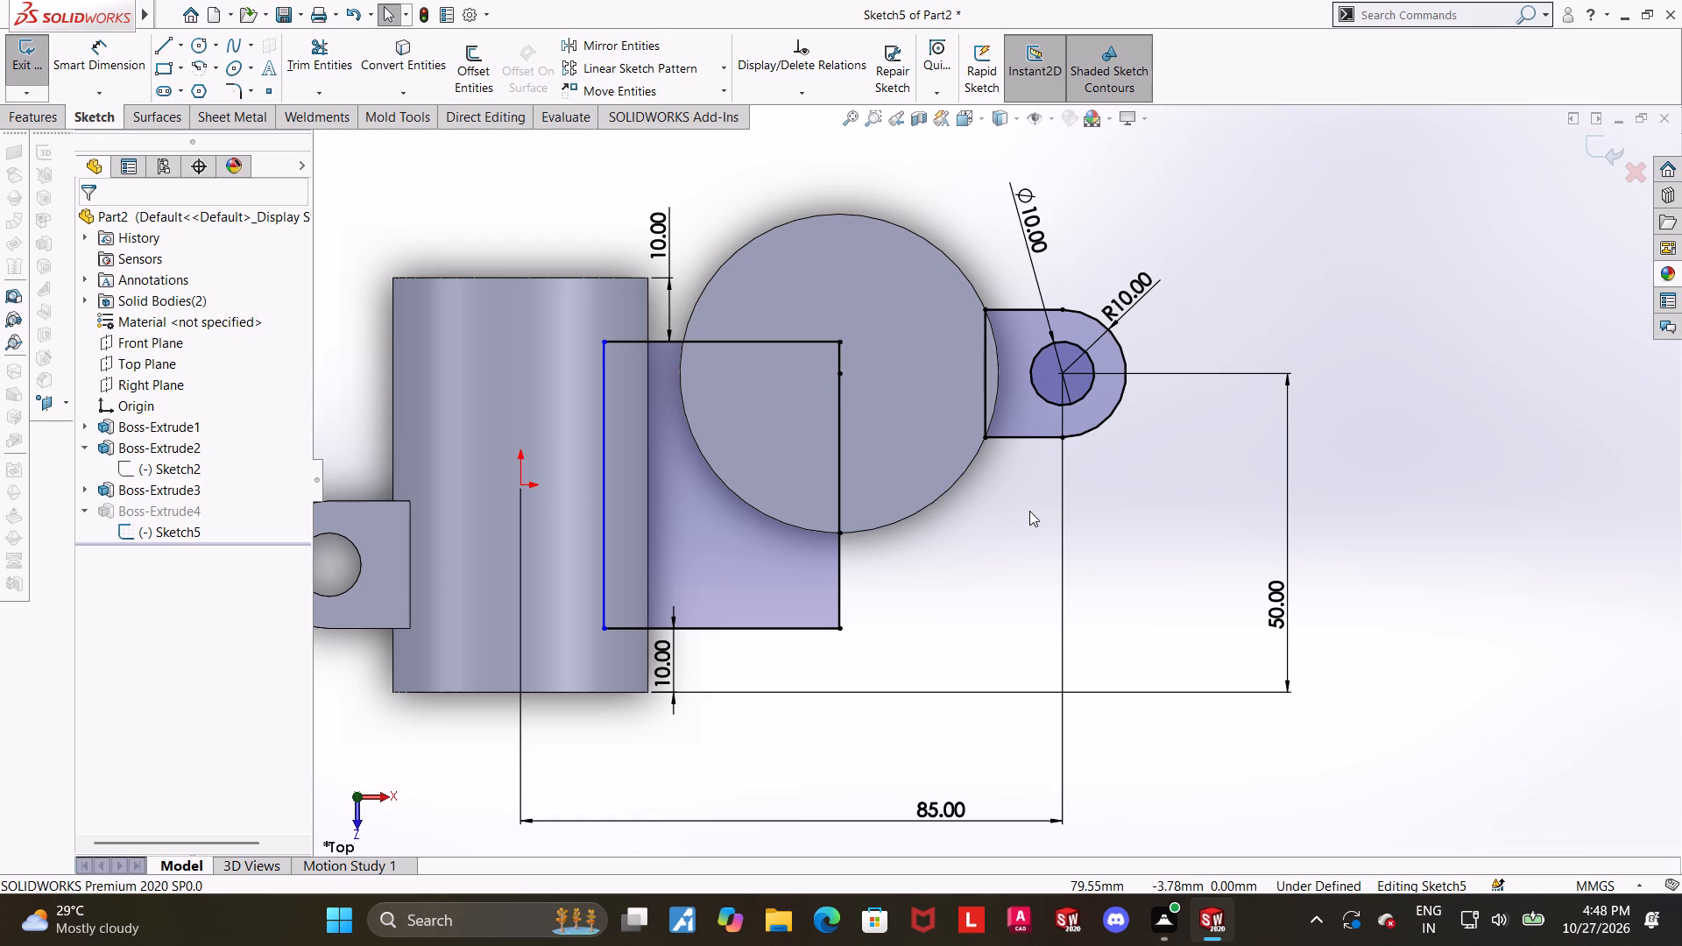
pyautogui.scroll(1, 1071, 441)
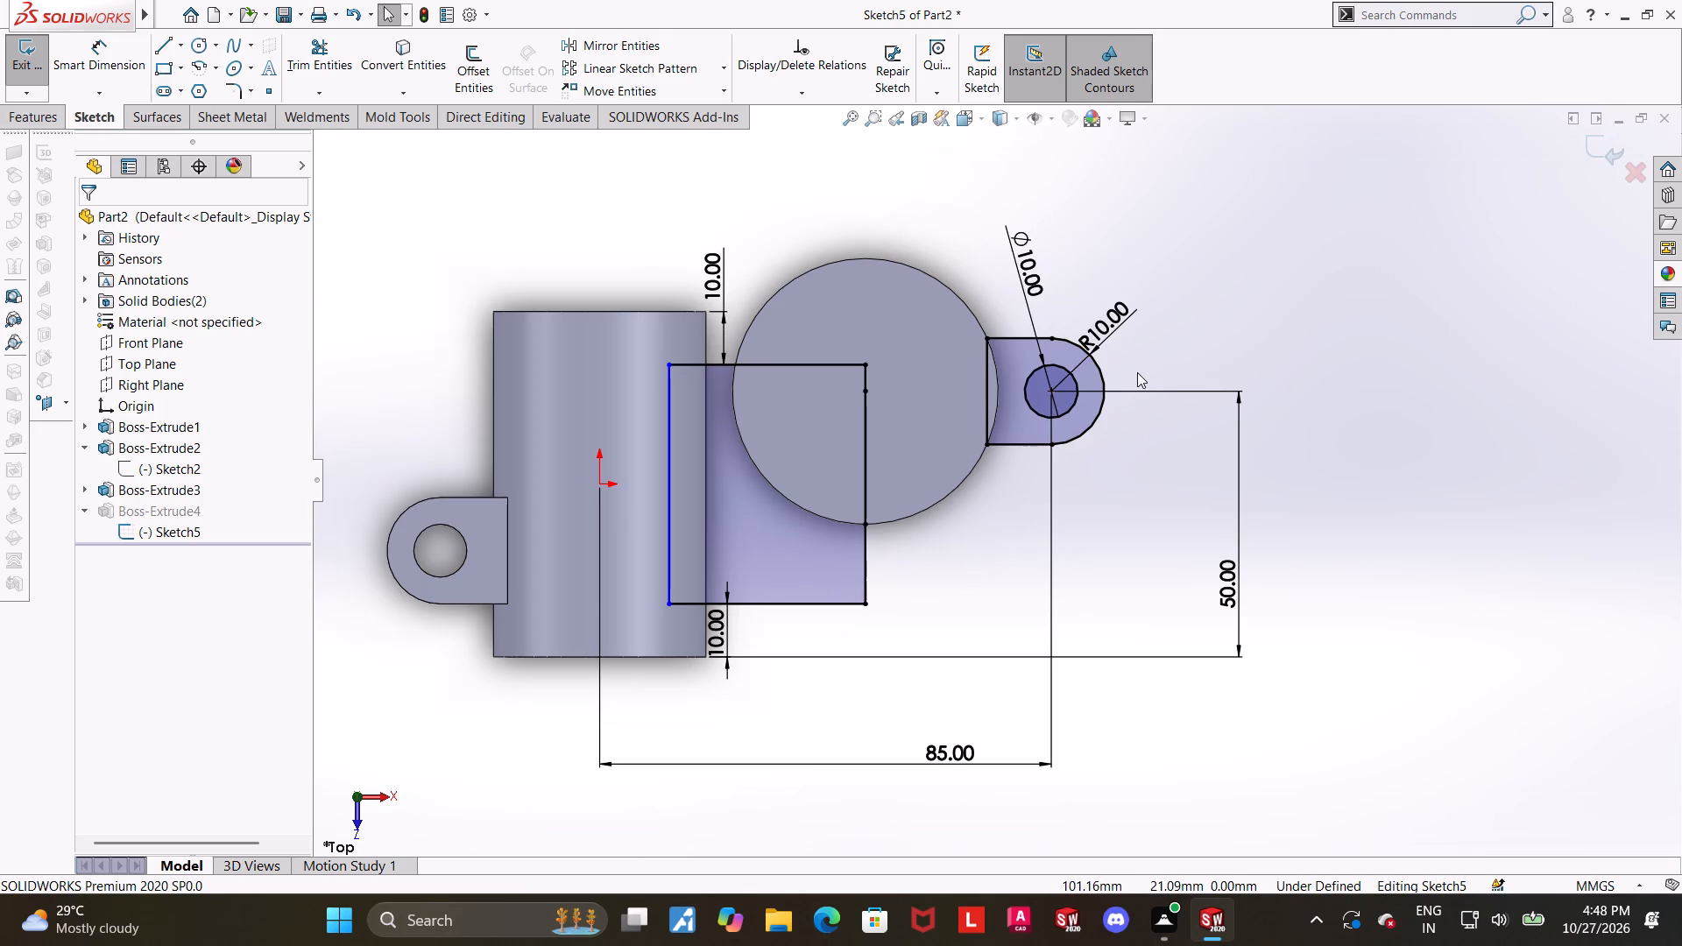
pyautogui.scroll(-1, 1137, 372)
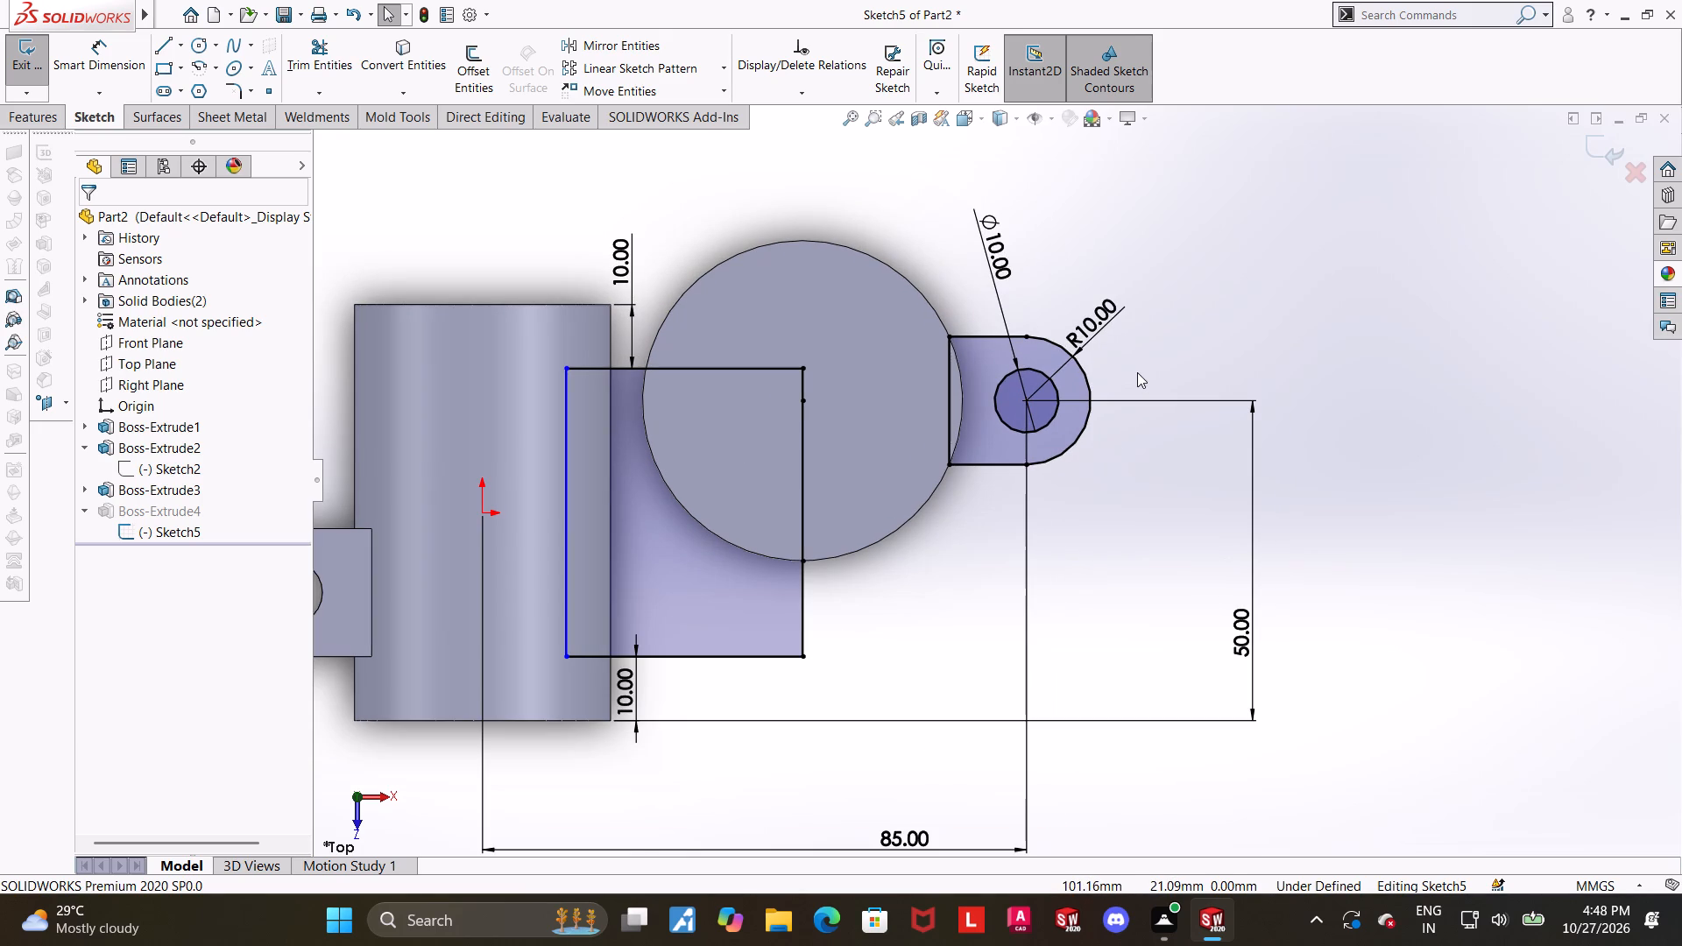
pyautogui.scroll(1, 1137, 372)
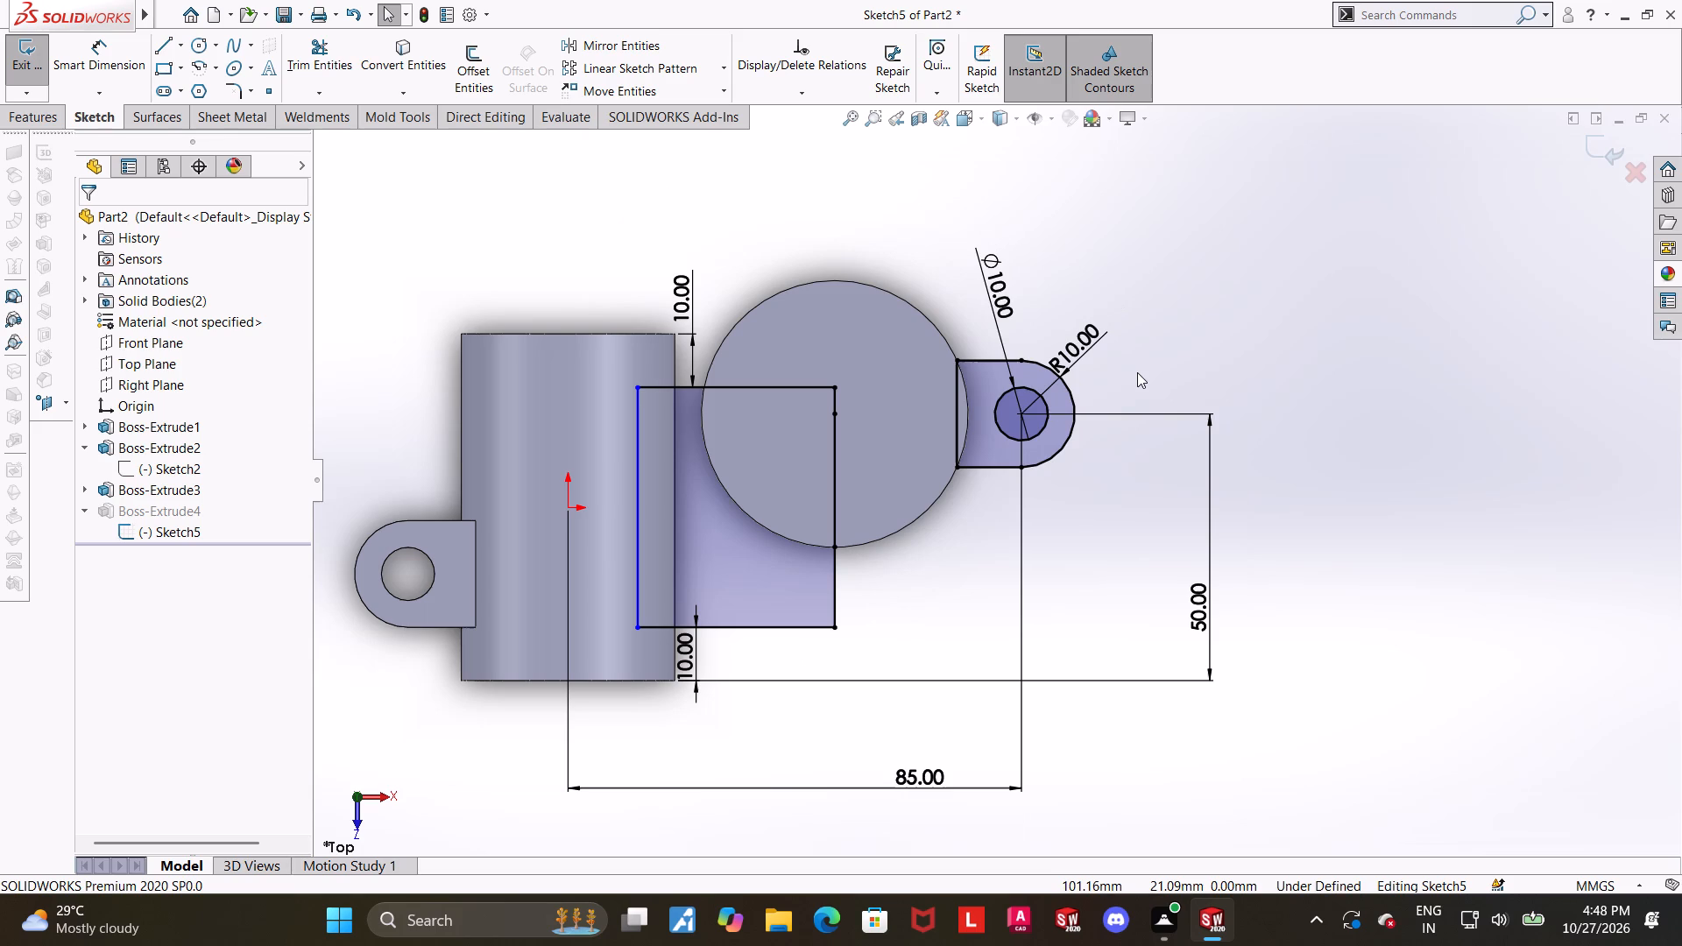
pyautogui.scroll(-1, 1137, 372)
pyautogui.scroll(1, 1094, 455)
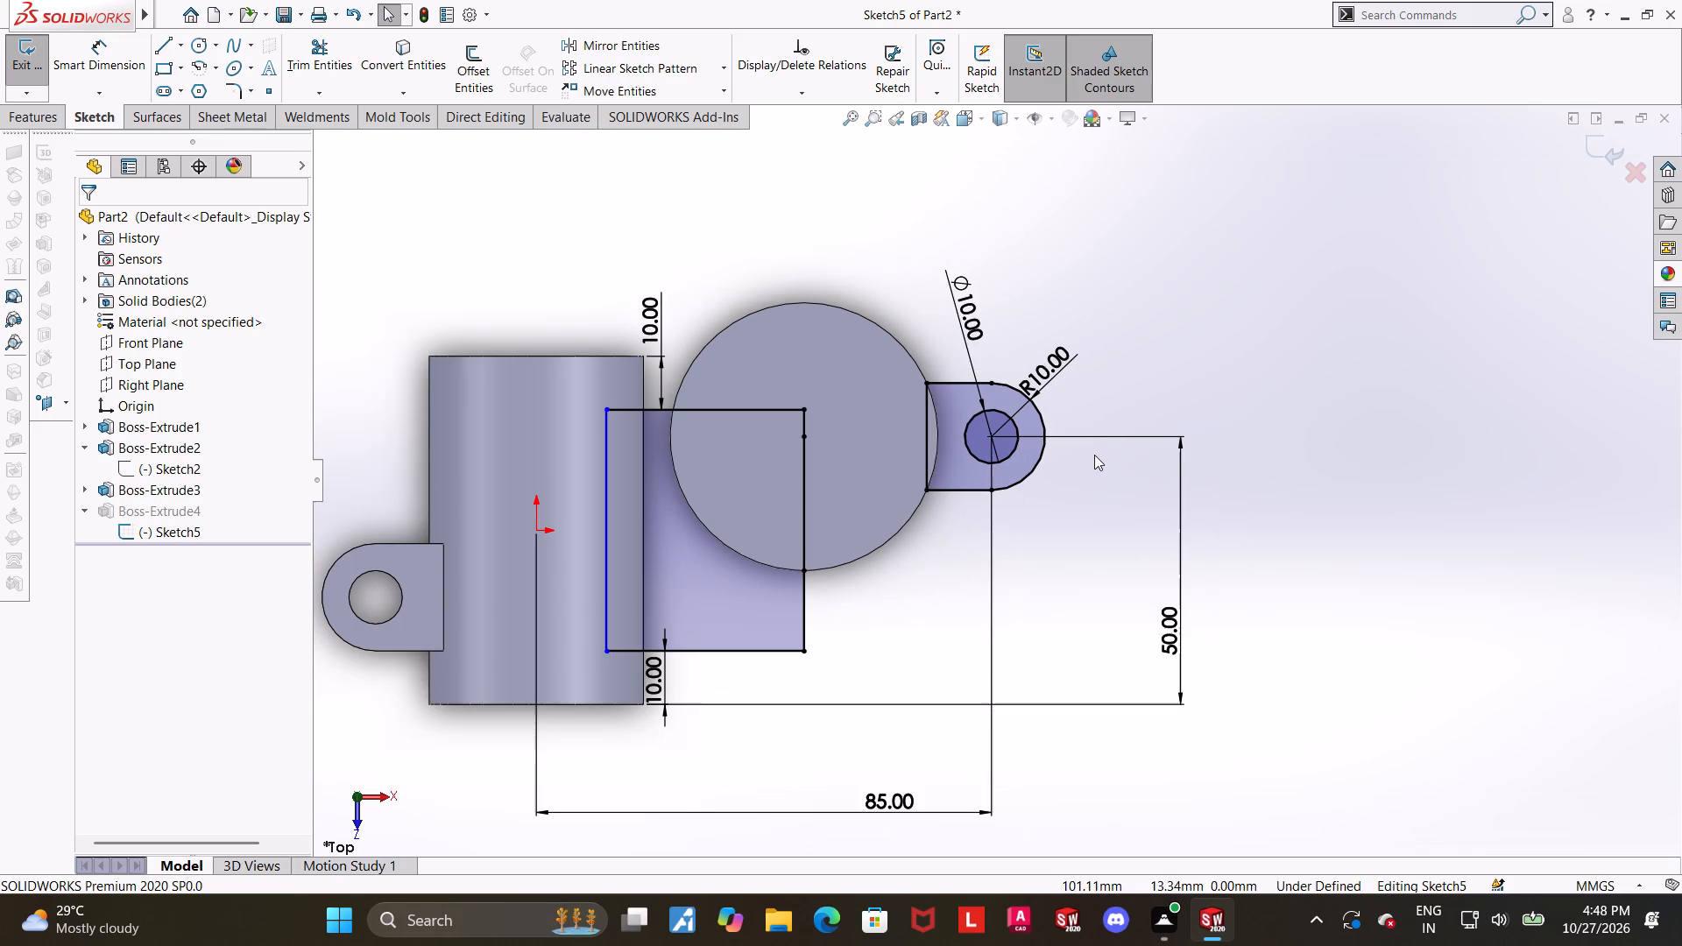
pyautogui.scroll(-1, 1081, 468)
pyautogui.moveTo(1069, 534); pyautogui.dragTo(1064, 441, button='middle')
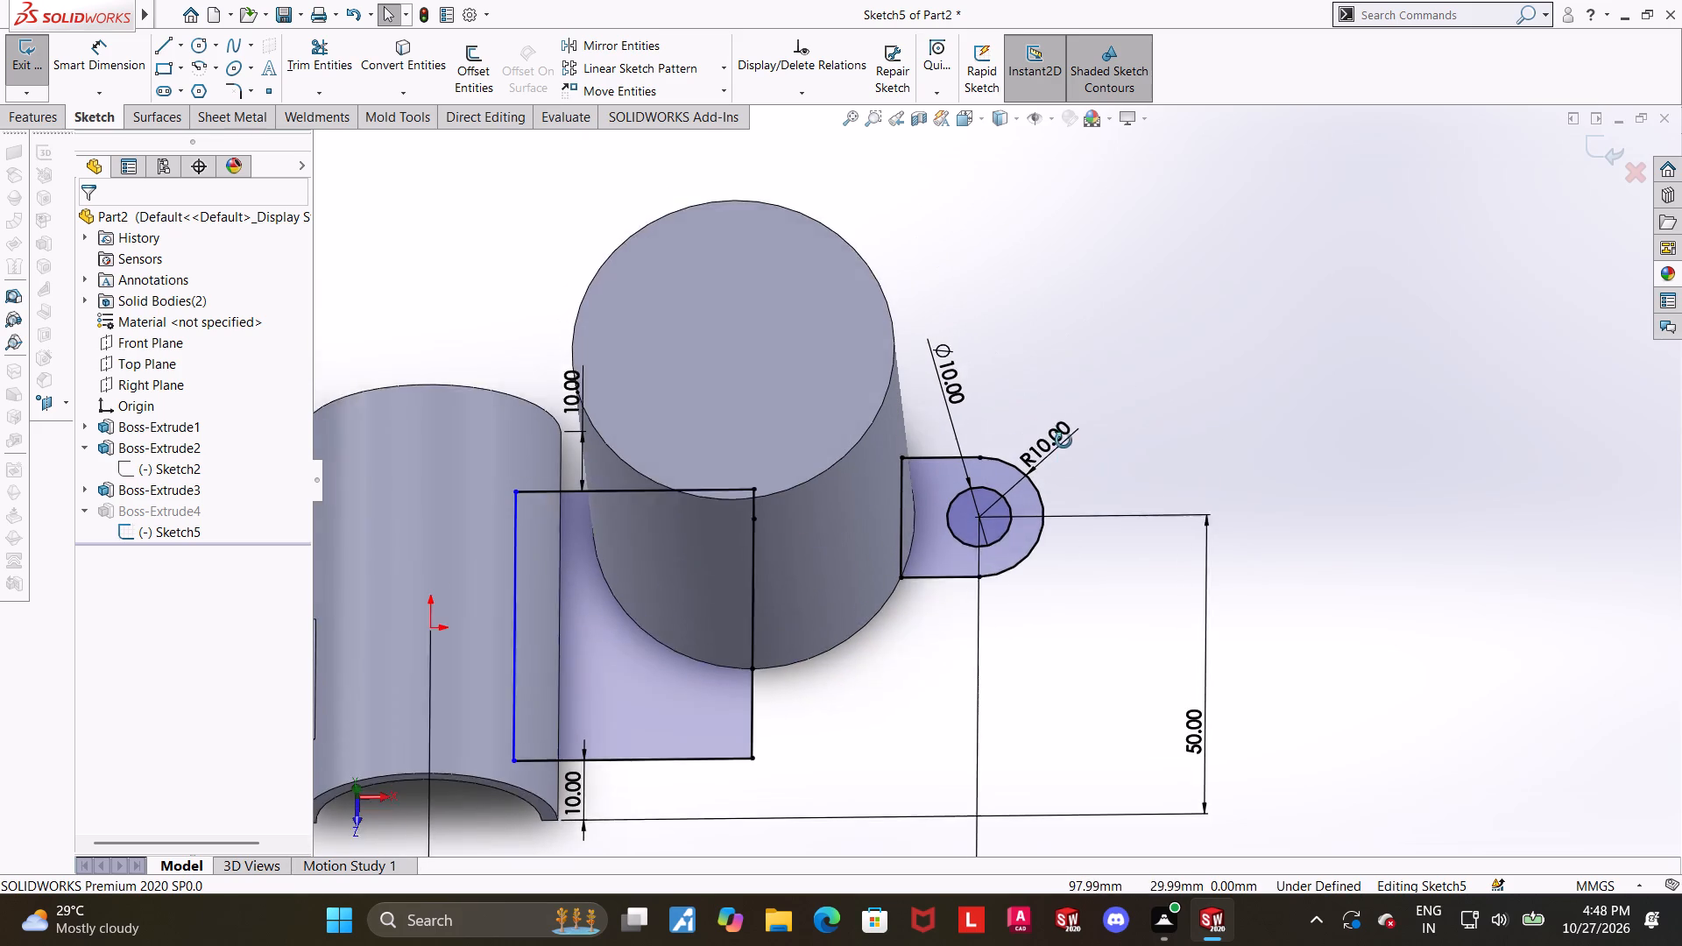
pyautogui.moveTo(1064, 441); pyautogui.dragTo(1064, 409, button='middle')
pyautogui.click(1579, 142)
pyautogui.click(1586, 143)
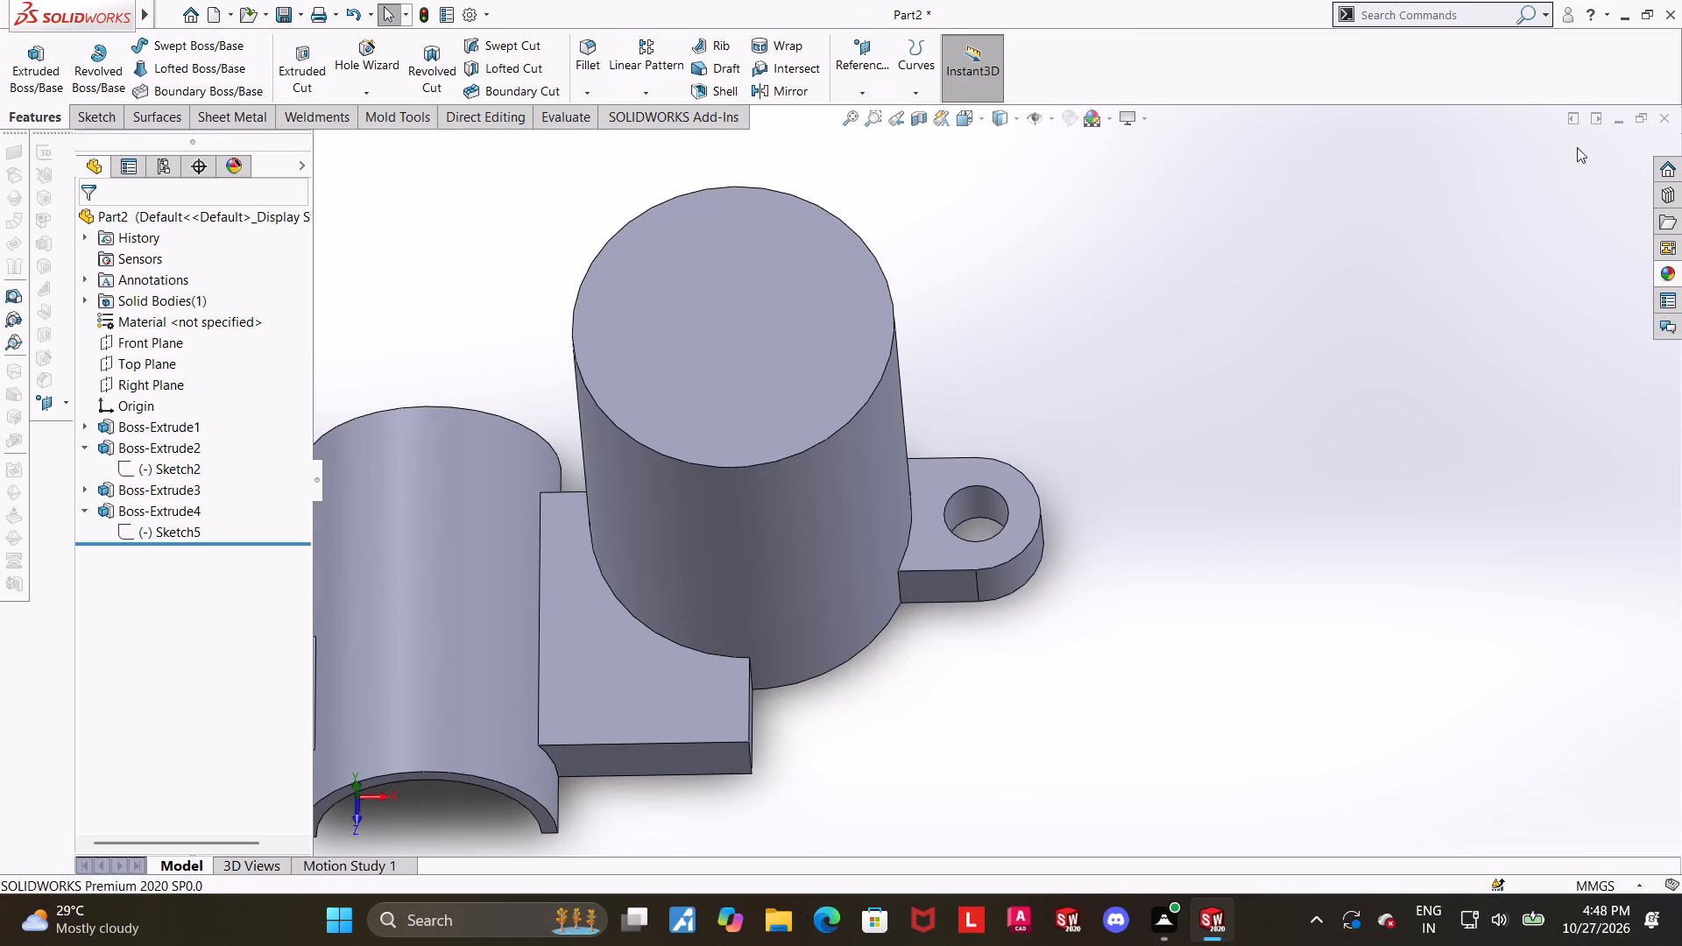
# Examine the rebuilt part from several angles, focusing on where the holed tab meets the upright cylinder.
pyautogui.scroll(4, 1197, 481)
pyautogui.moveTo(1108, 547); pyautogui.dragTo(1102, 438, button='middle')
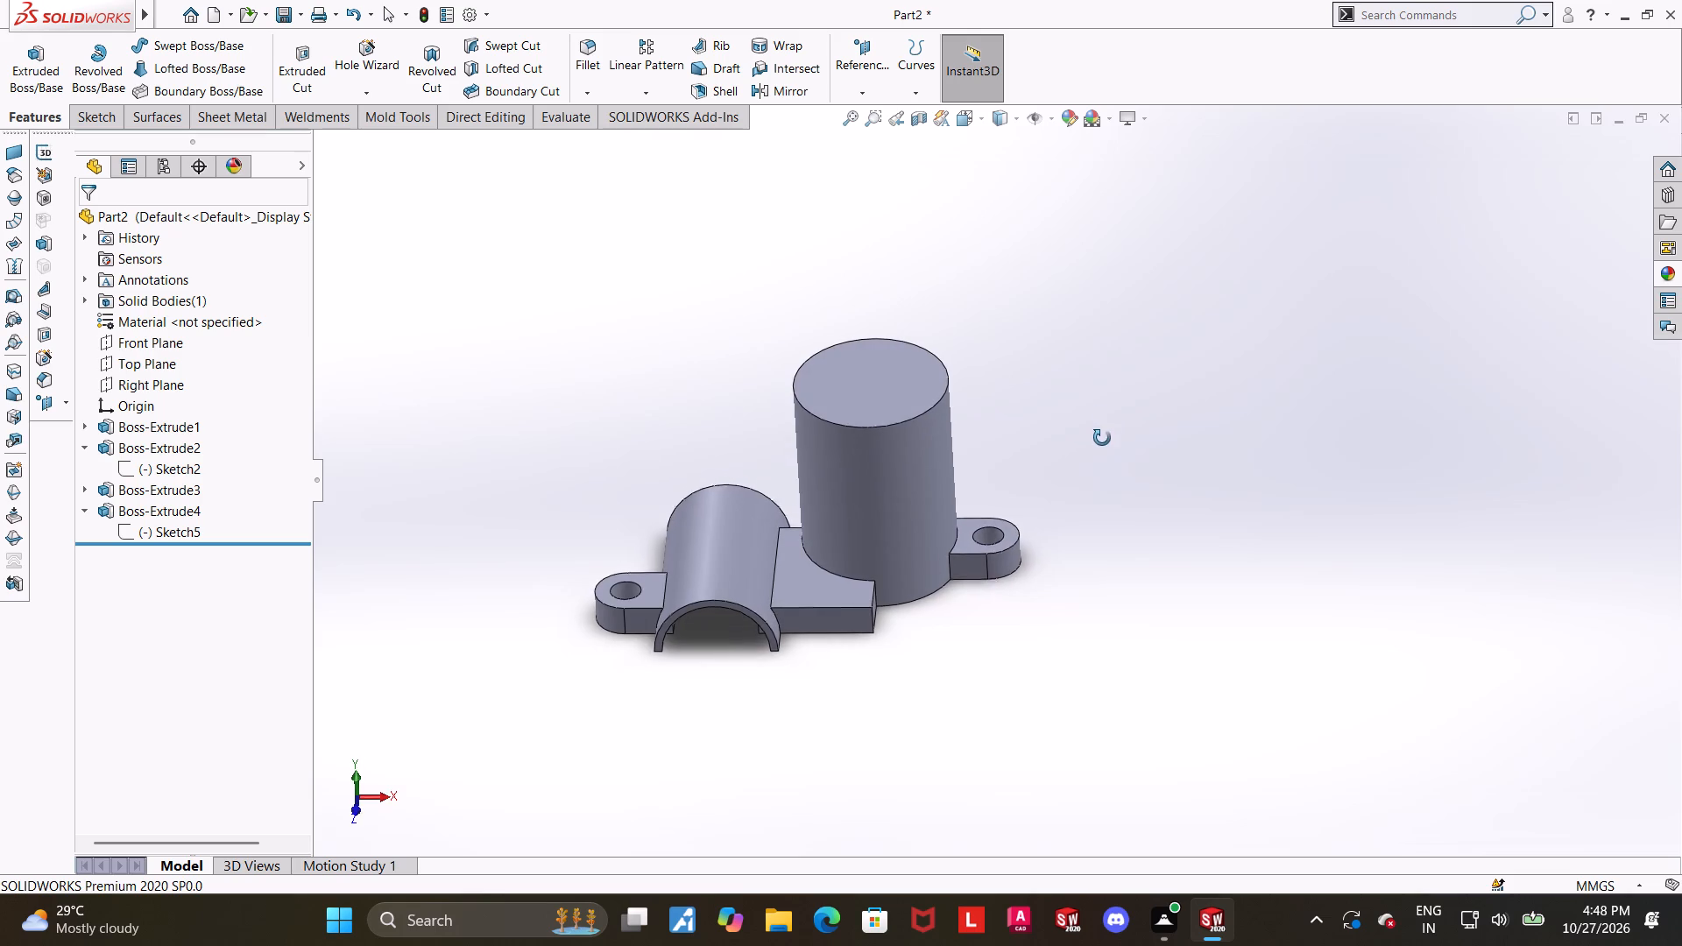
pyautogui.moveTo(1102, 438); pyautogui.dragTo(1101, 365, button='middle')
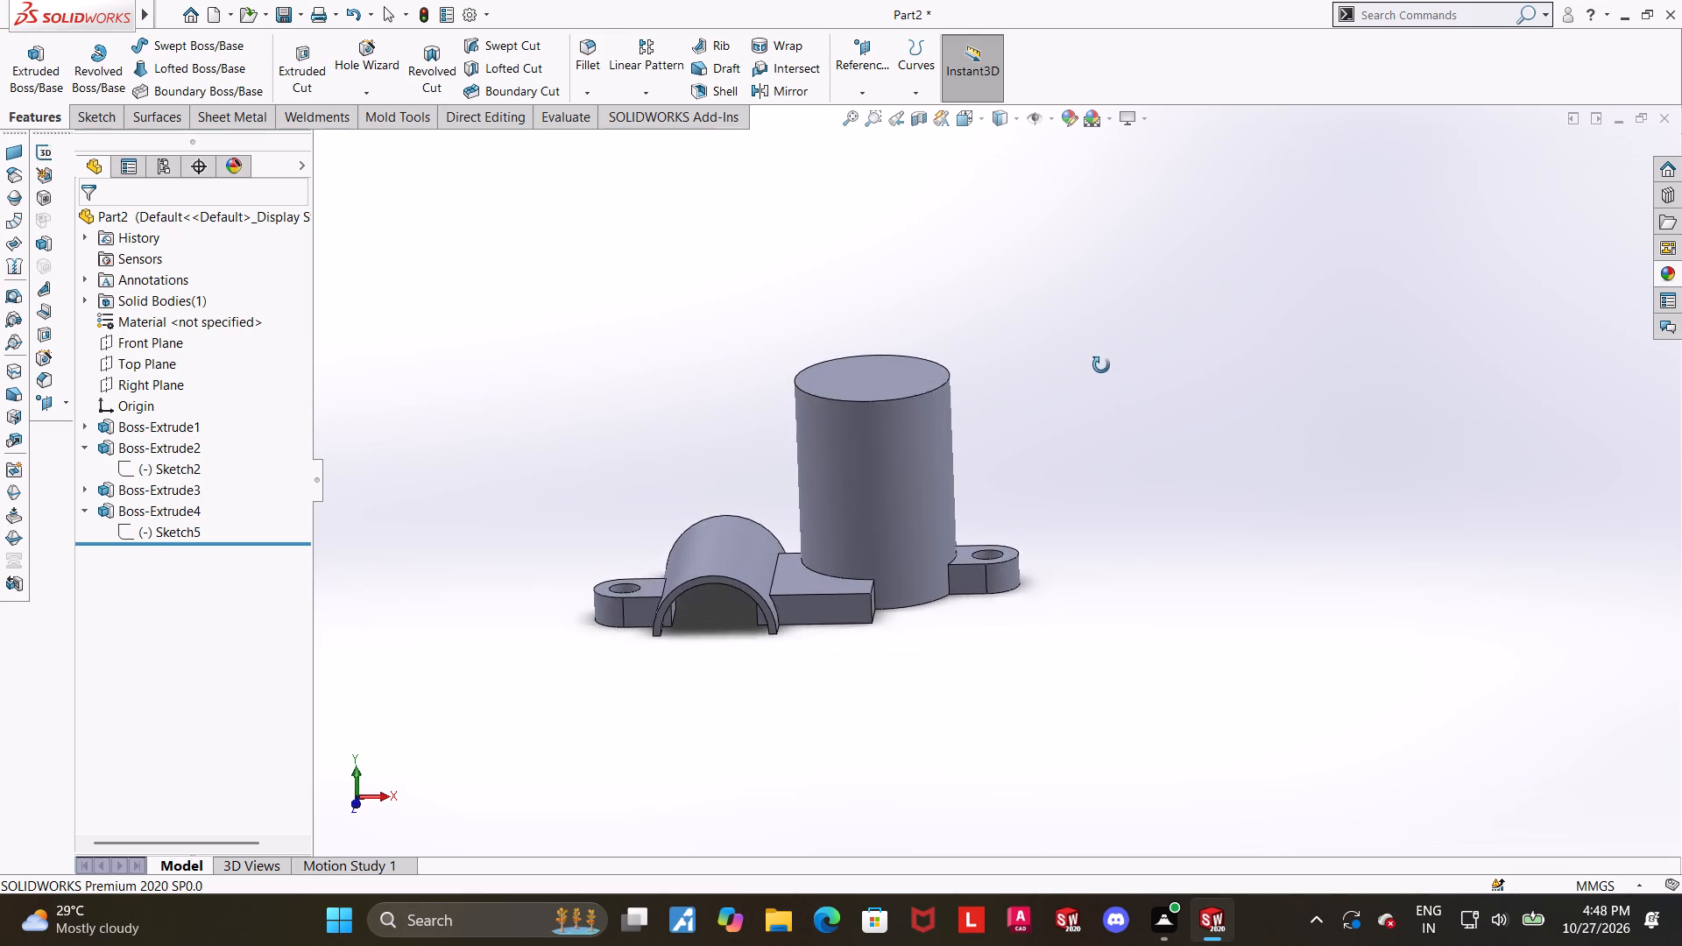
pyautogui.moveTo(1101, 365); pyautogui.dragTo(1081, 529, button='middle')
pyautogui.scroll(1, 1081, 529)
pyautogui.scroll(-4, 1049, 498)
pyautogui.moveTo(1039, 491); pyautogui.dragTo(982, 609, button='middle')
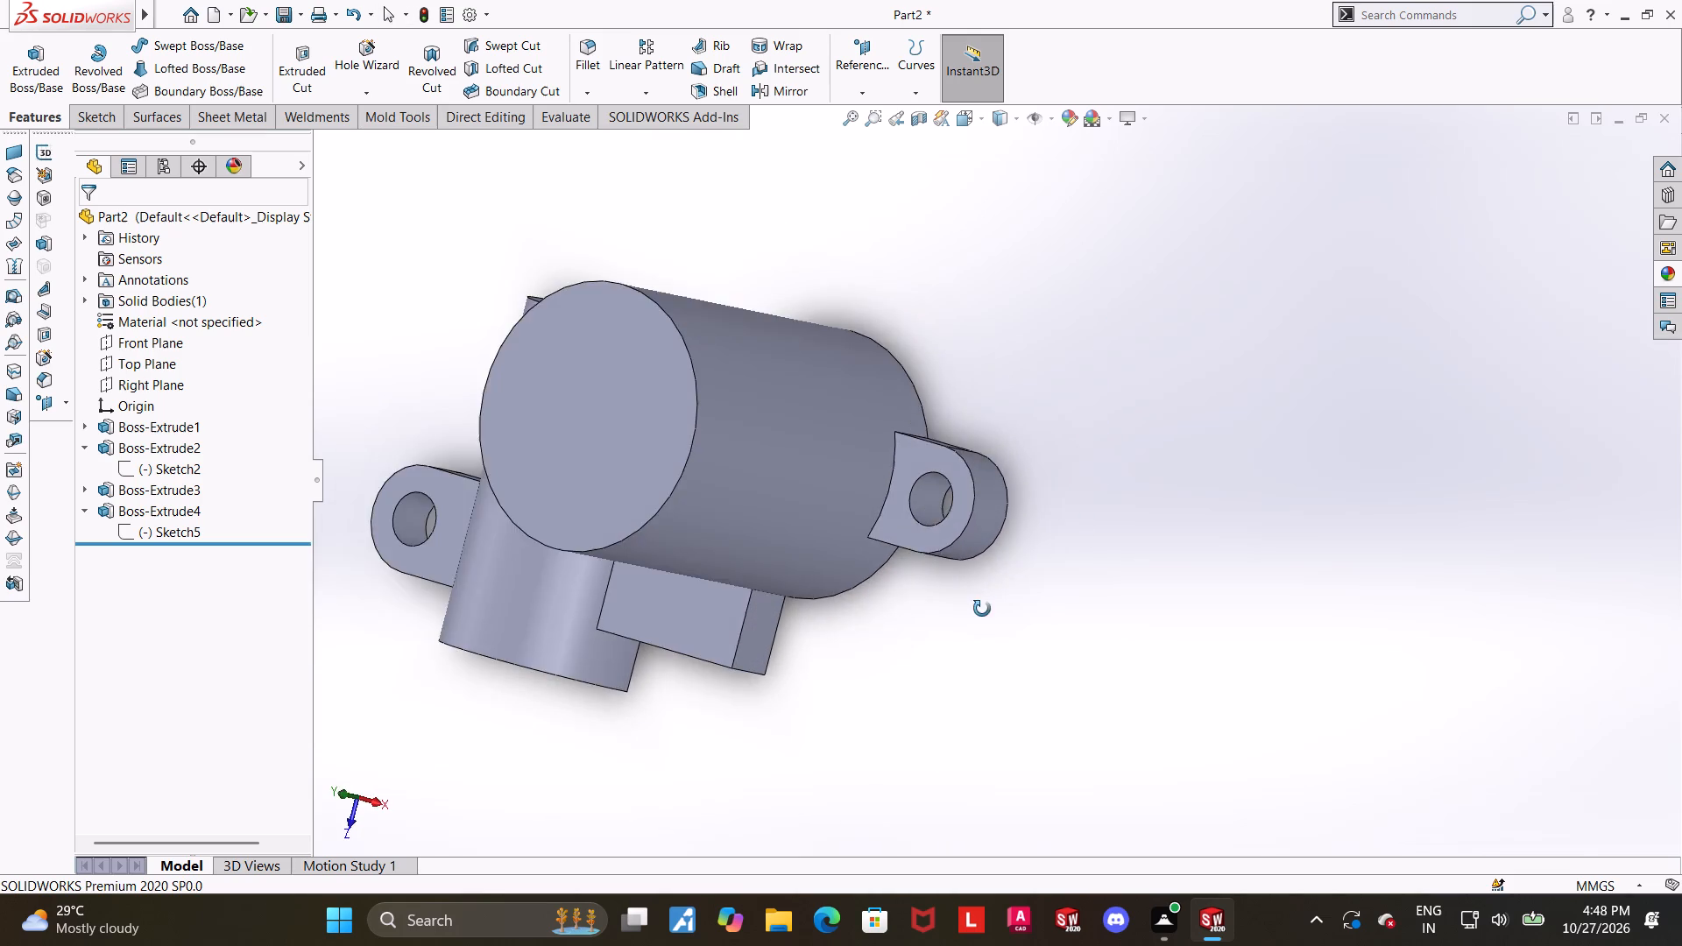
pyautogui.moveTo(982, 609); pyautogui.dragTo(1069, 479, button='middle')
pyautogui.scroll(-6, 879, 476)
pyautogui.moveTo(819, 483); pyautogui.dragTo(785, 477, button='middle')
pyautogui.scroll(2, 1066, 519)
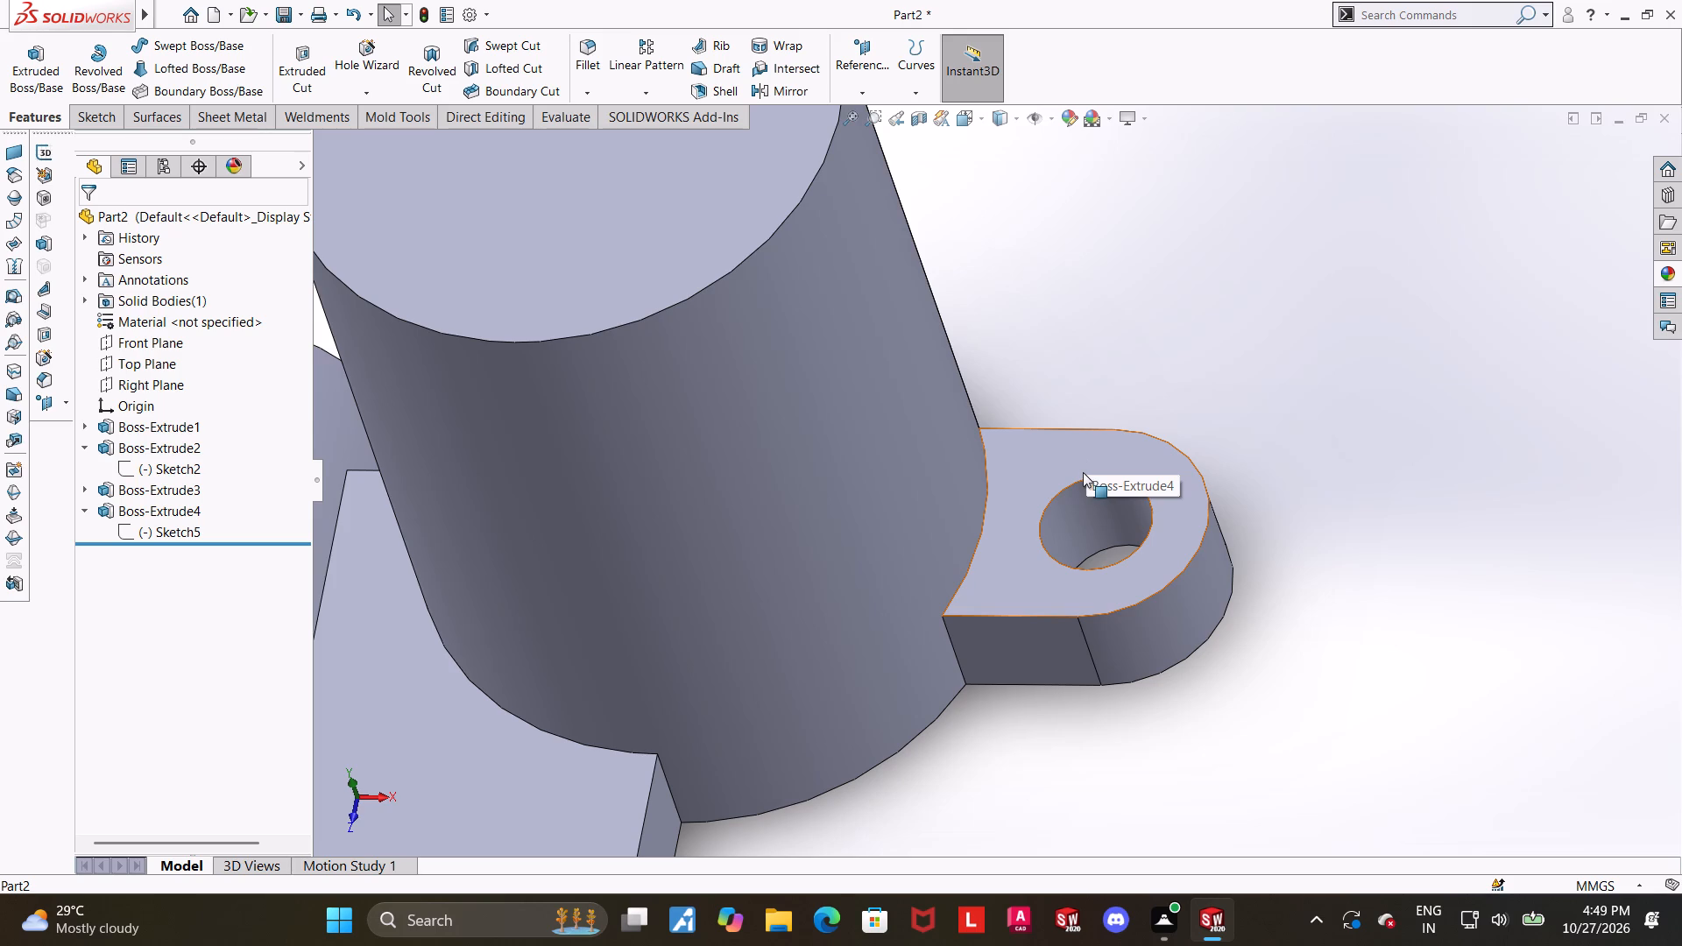
pyautogui.scroll(3, 992, 492)
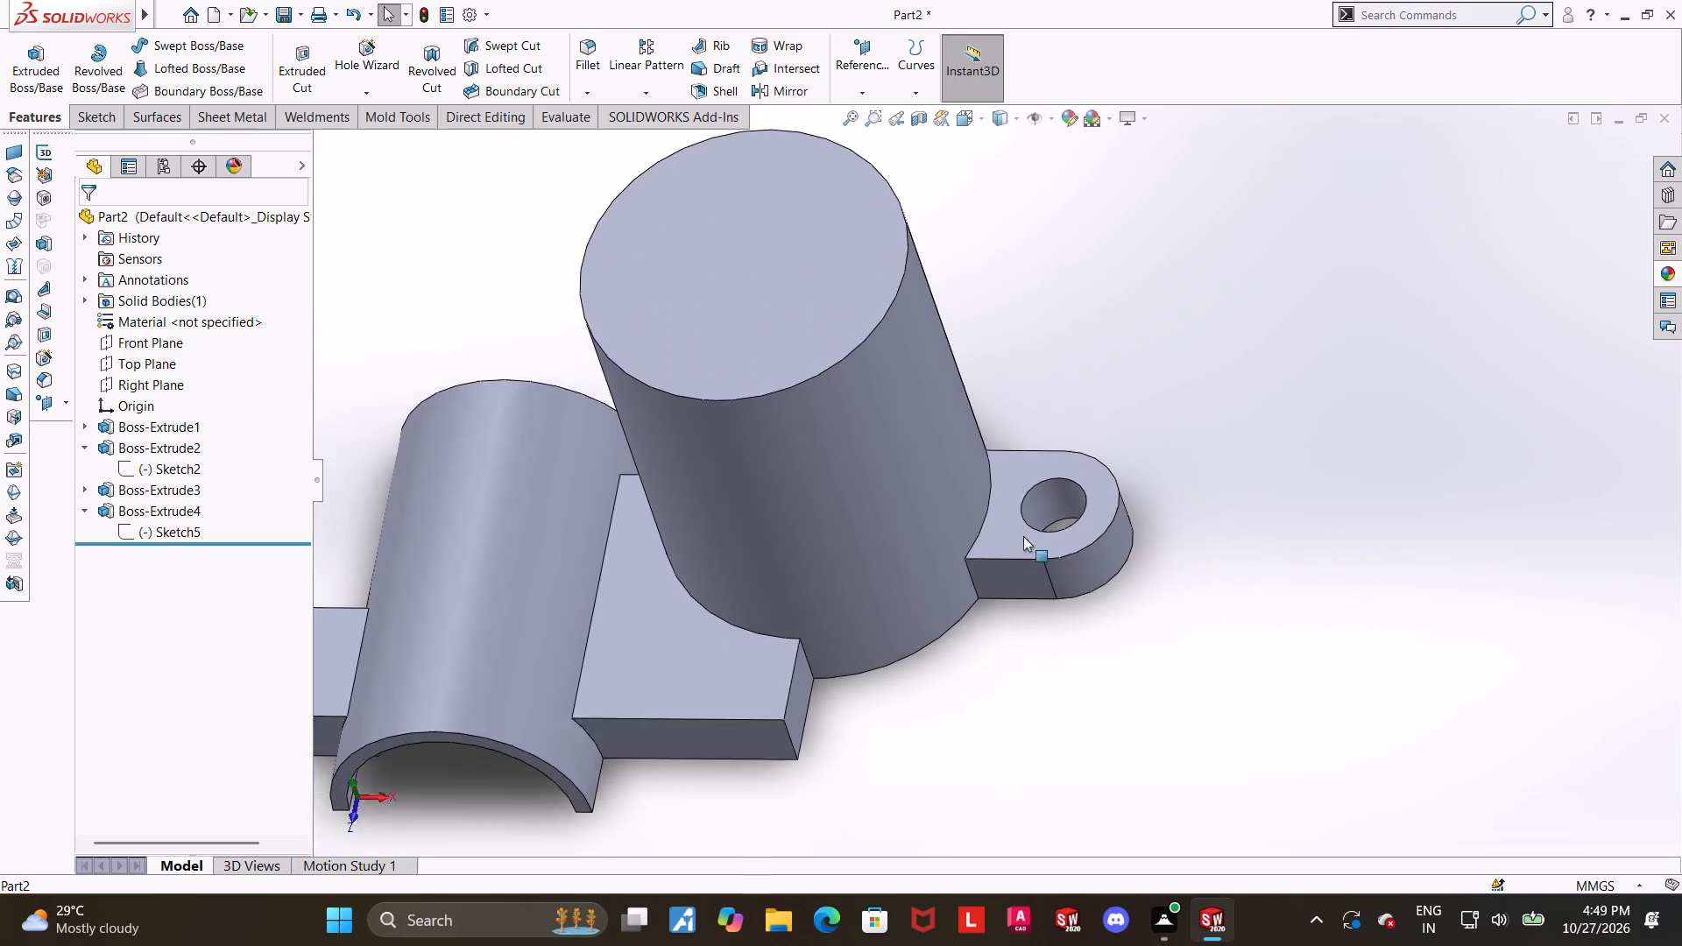
pyautogui.scroll(1, 1023, 536)
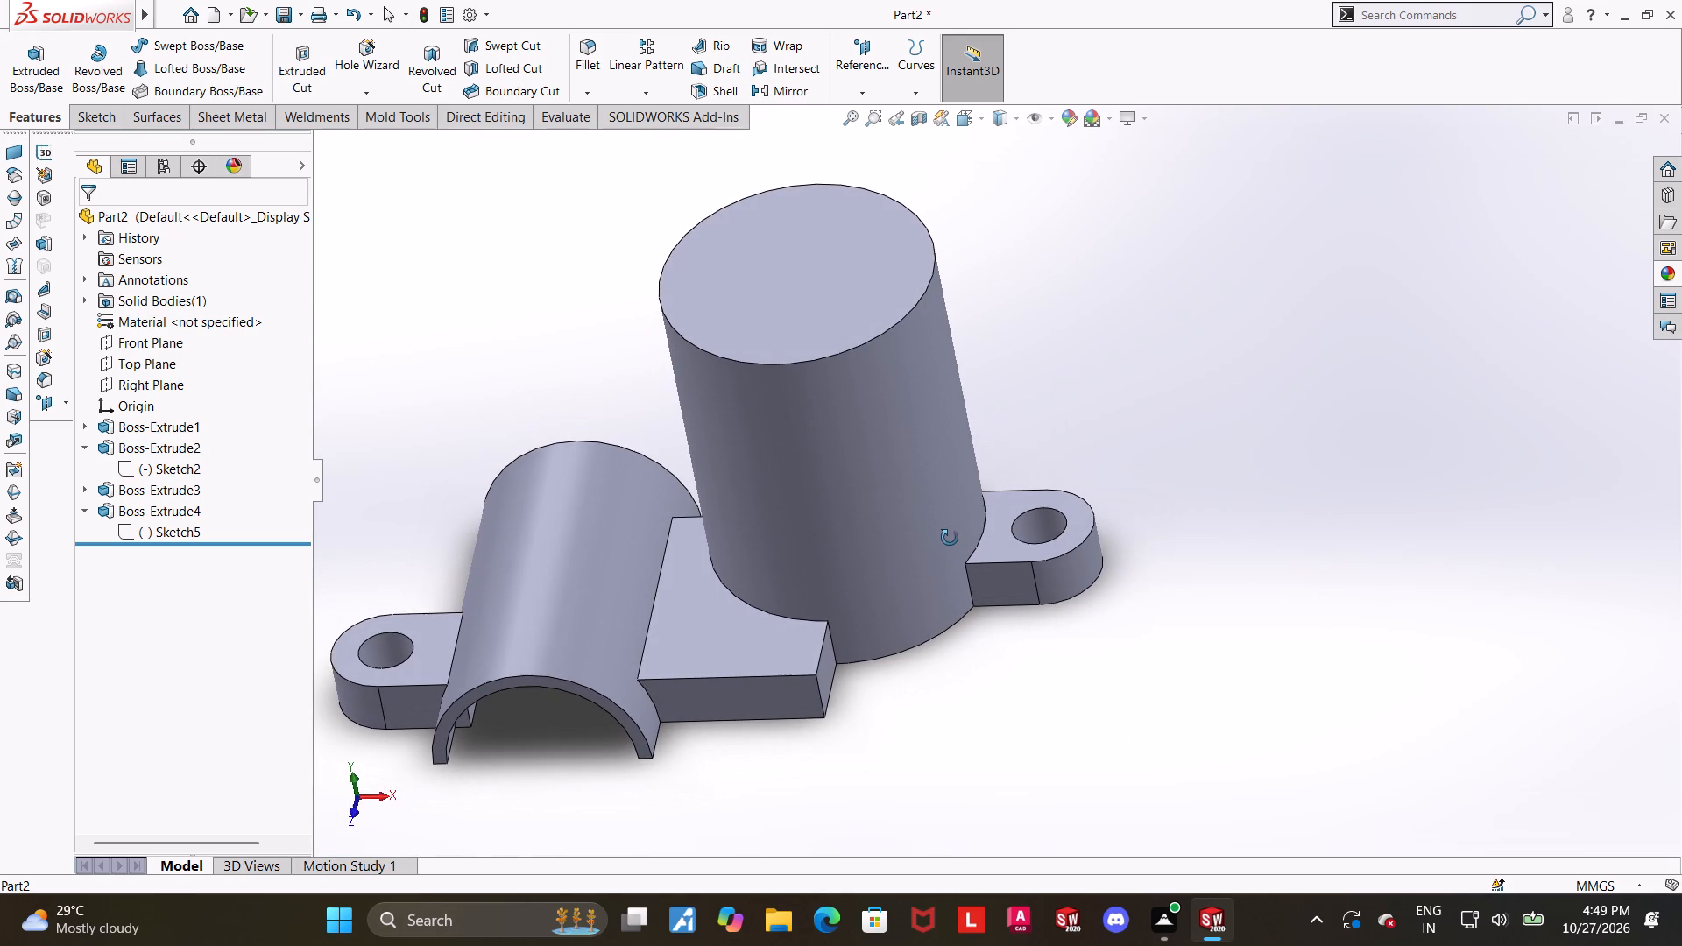
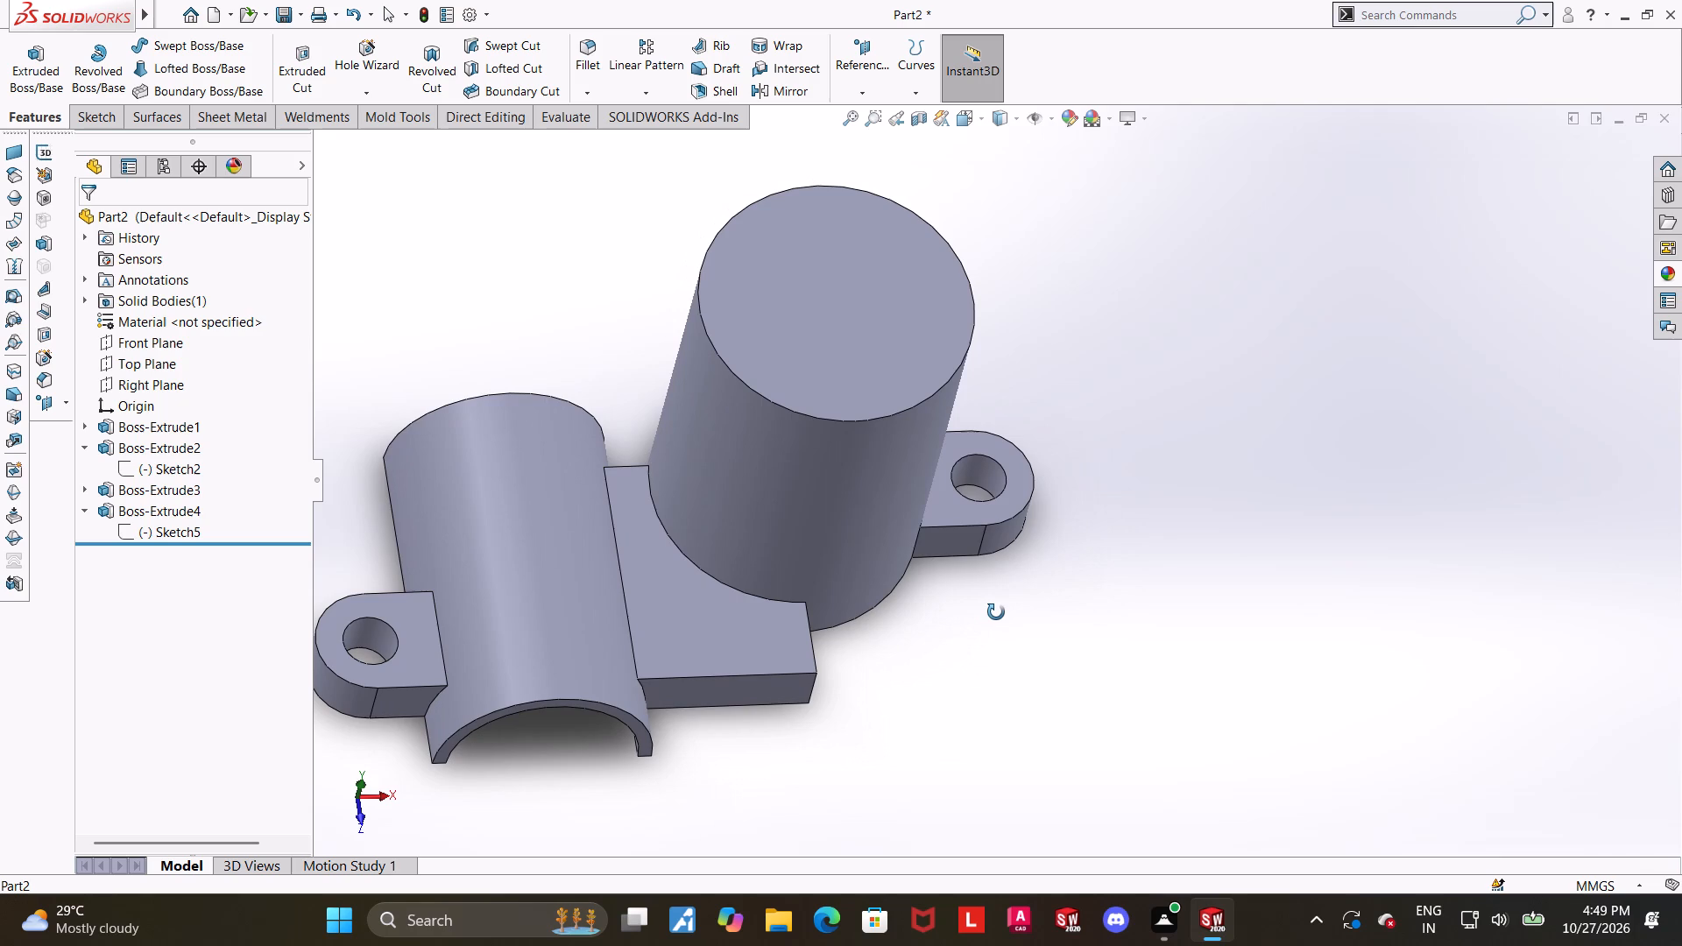
# Start a new sketch on the Front Plane and view it face-on.
pyautogui.moveTo(993, 614); pyautogui.dragTo(982, 606, button='middle')
pyautogui.press('Escape')
pyautogui.scroll(1, 1085, 657)
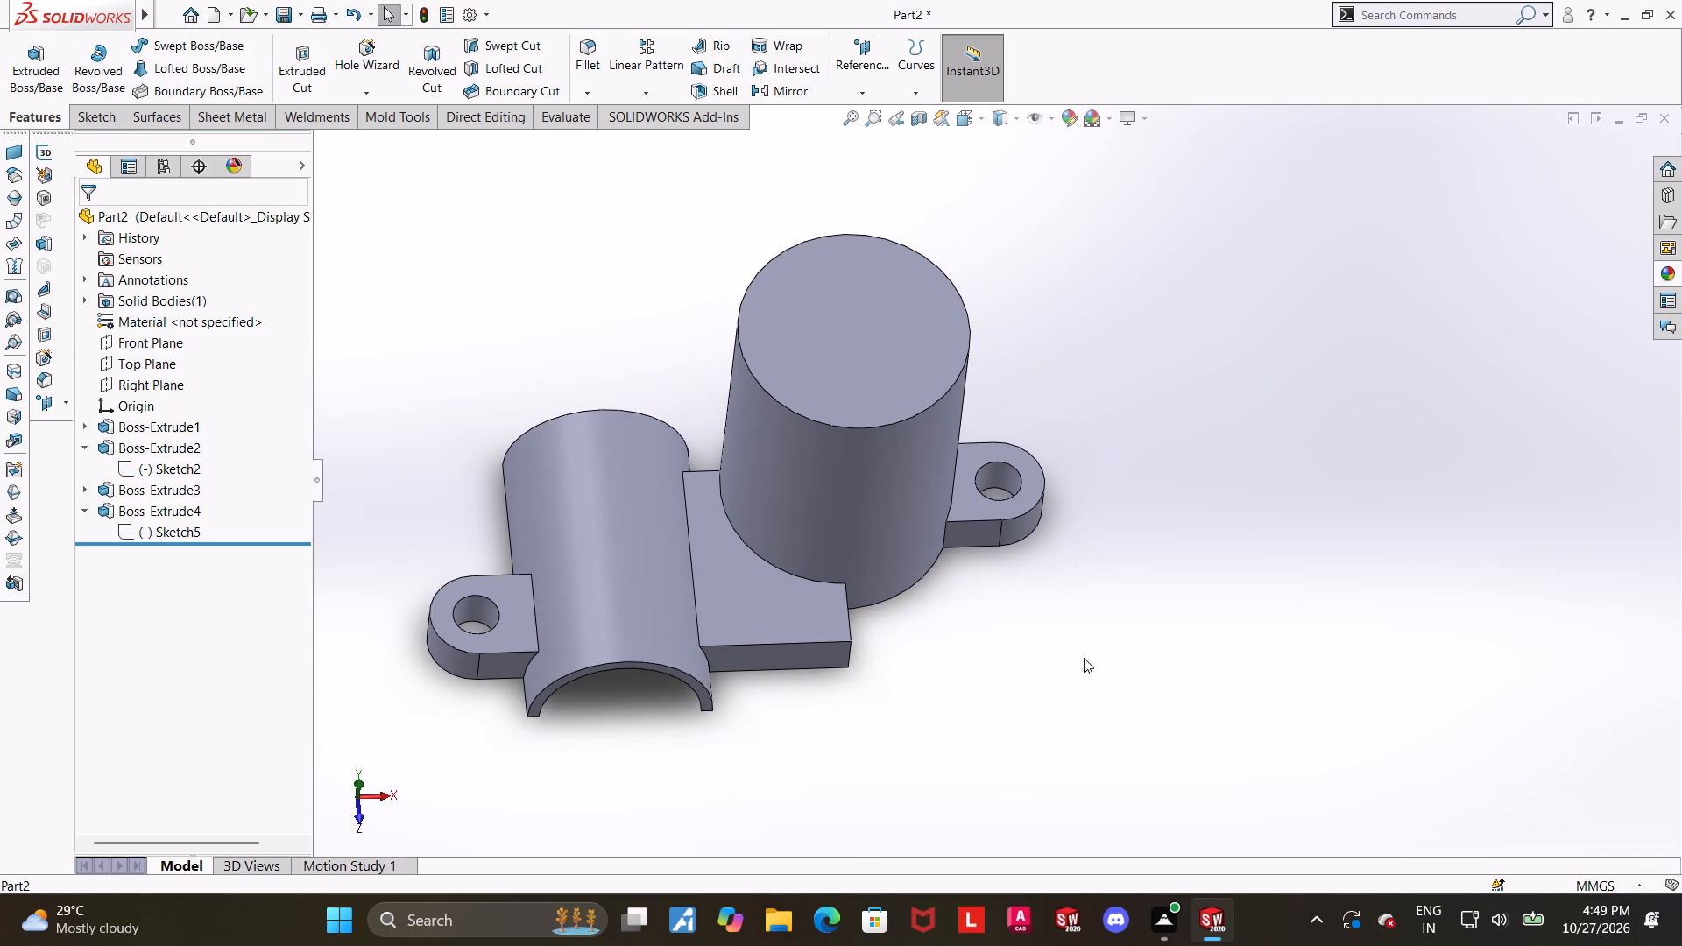
pyautogui.moveTo(1063, 663); pyautogui.dragTo(1058, 534, button='middle')
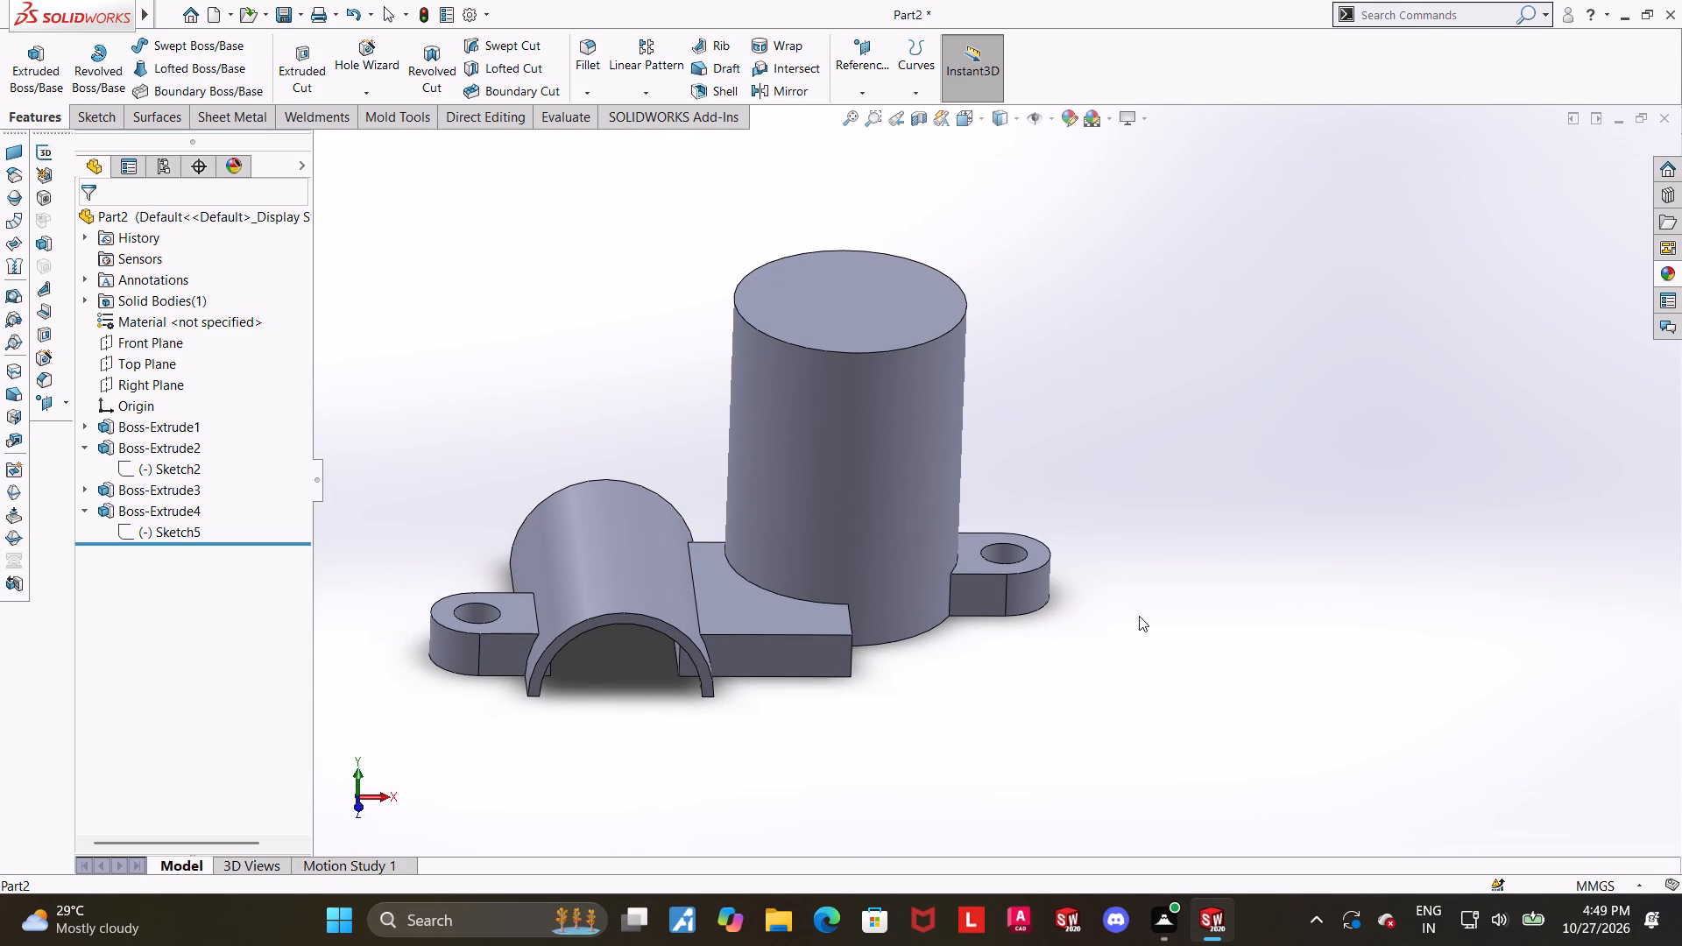
pyautogui.press('Escape')
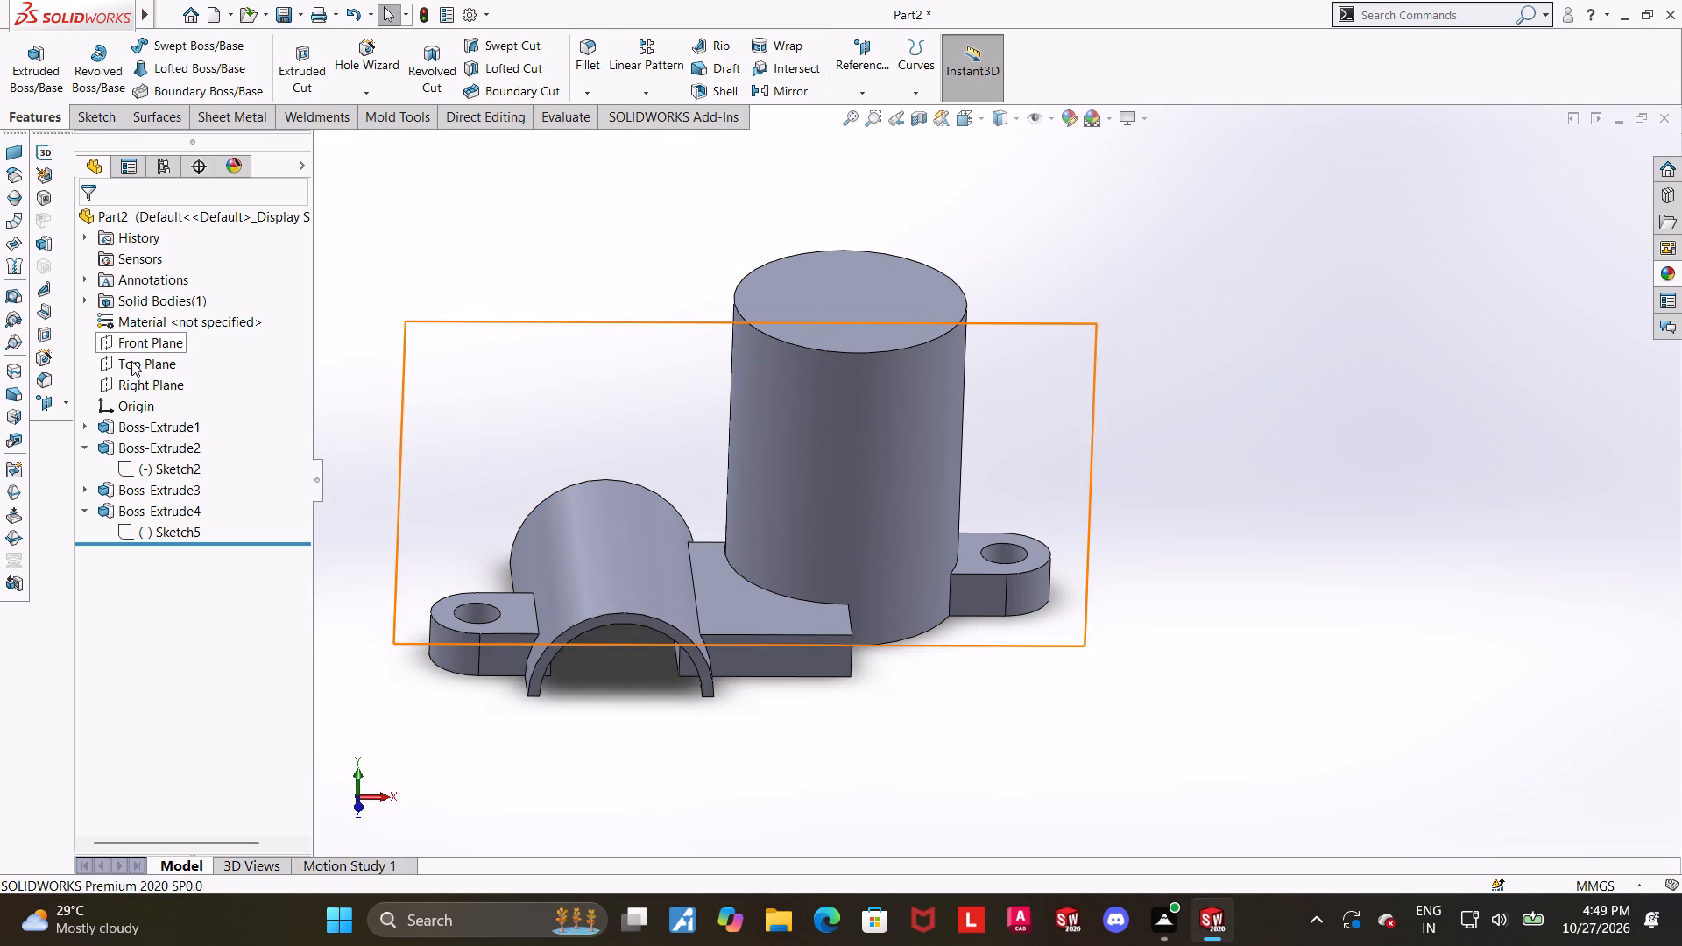
pyautogui.click(134, 343)
pyautogui.click(143, 323)
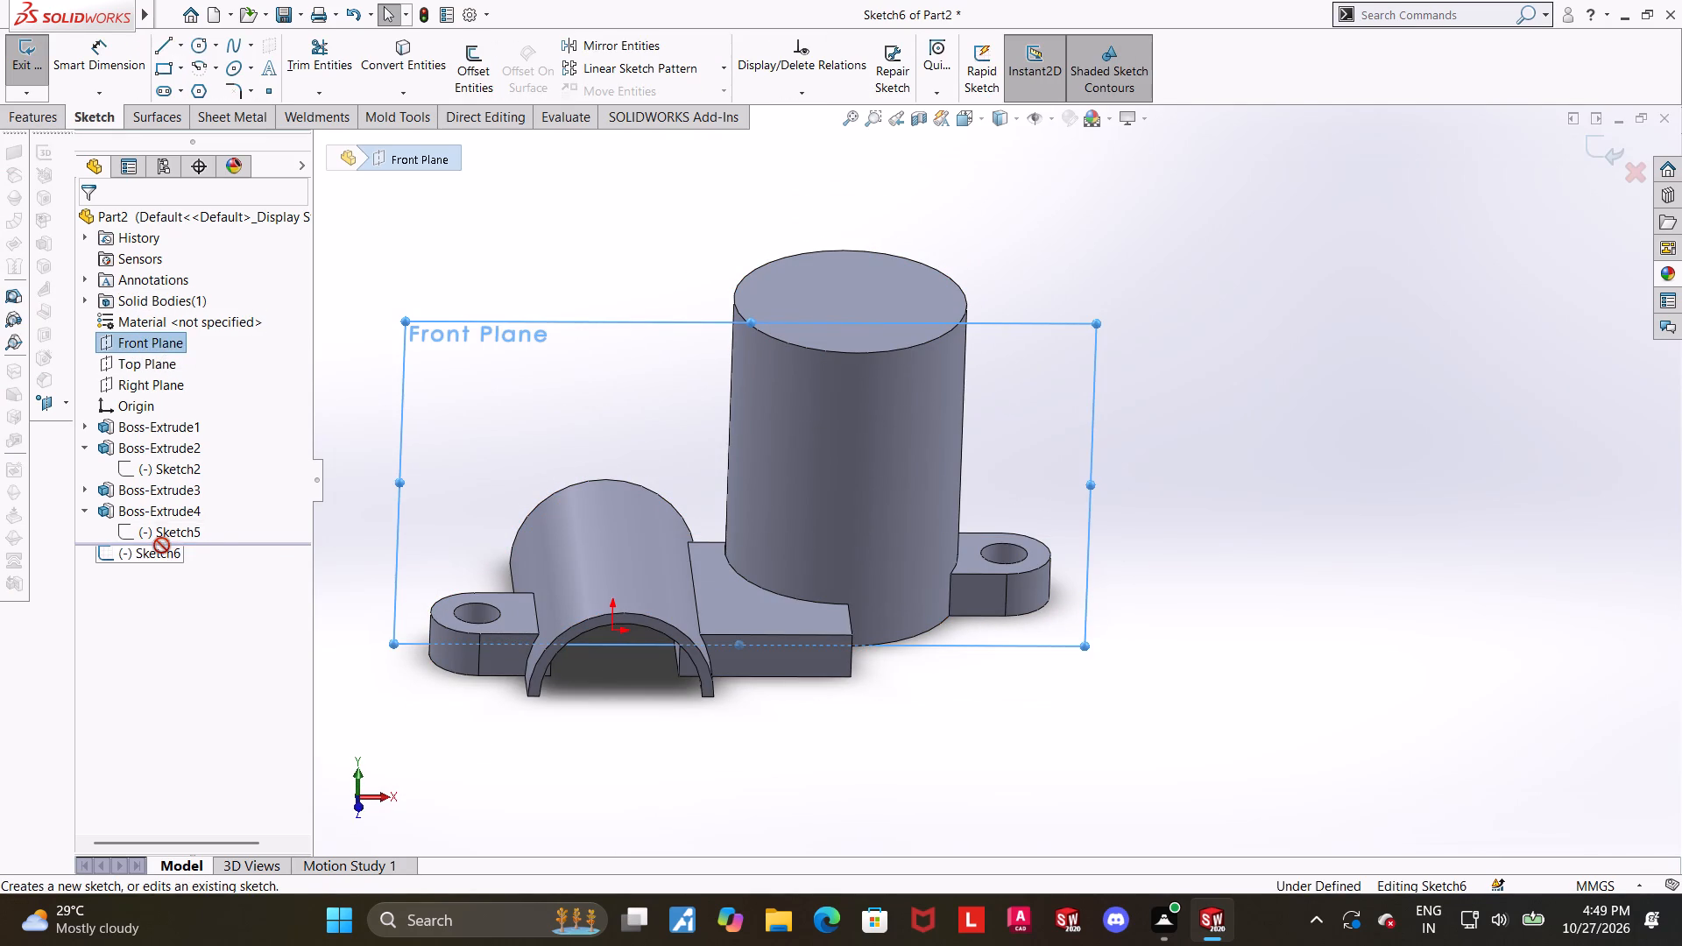
pyautogui.click(161, 545)
pyautogui.click(211, 520)
pyautogui.scroll(3, 410, 565)
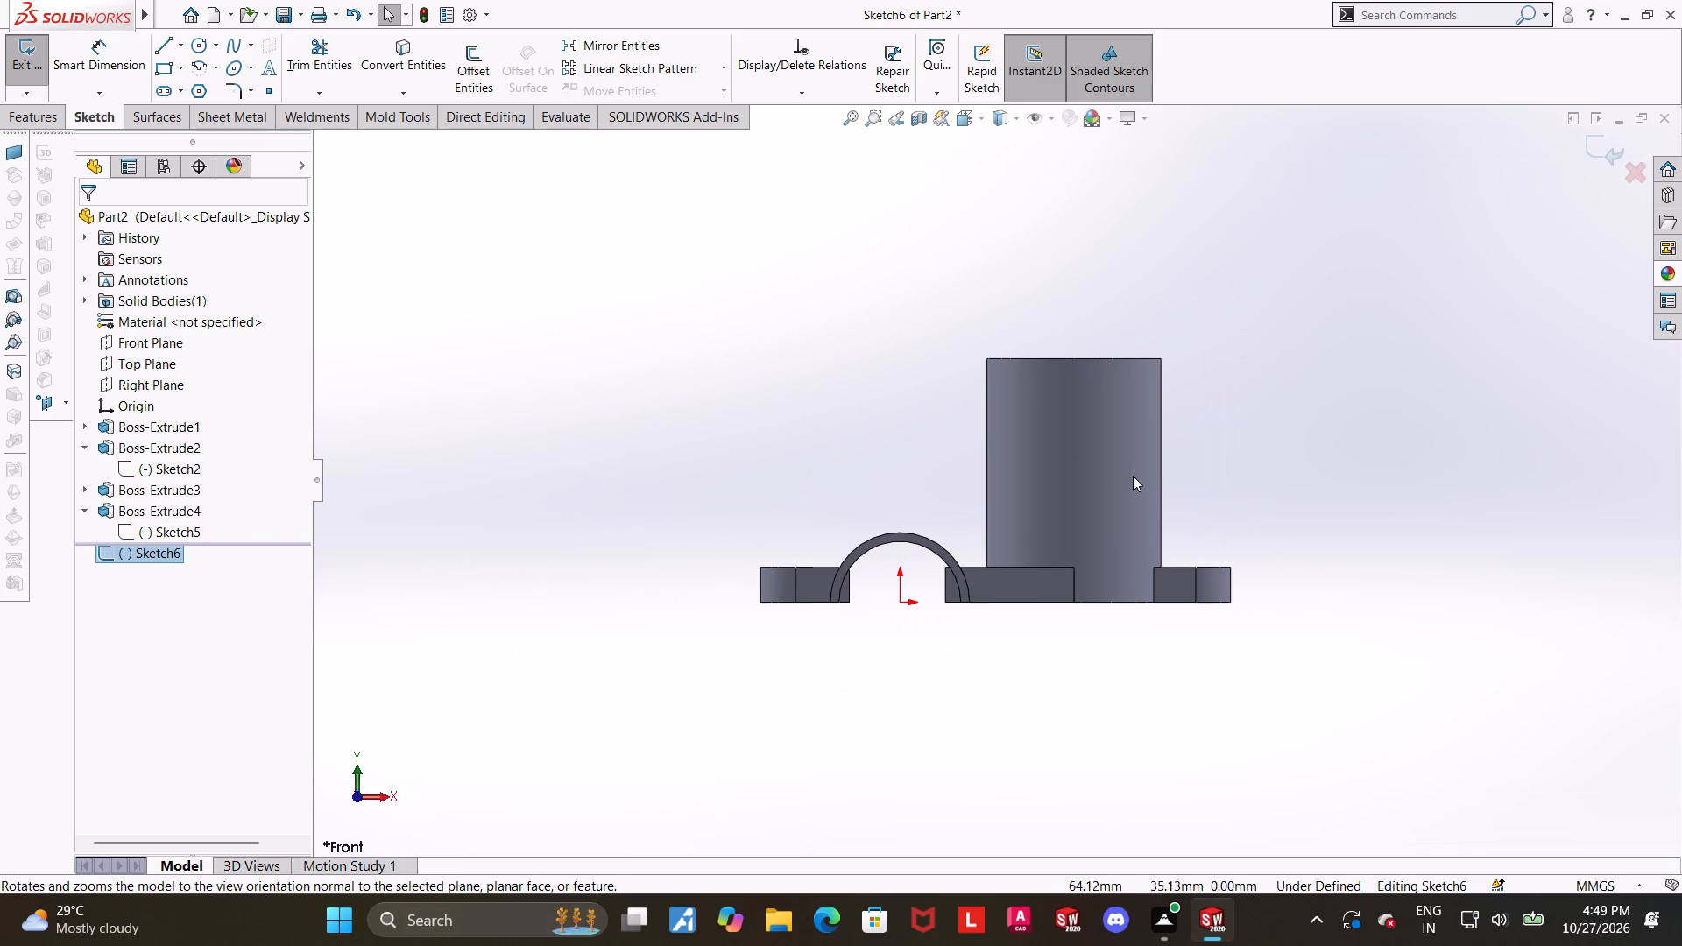
pyautogui.scroll(-2, 1272, 448)
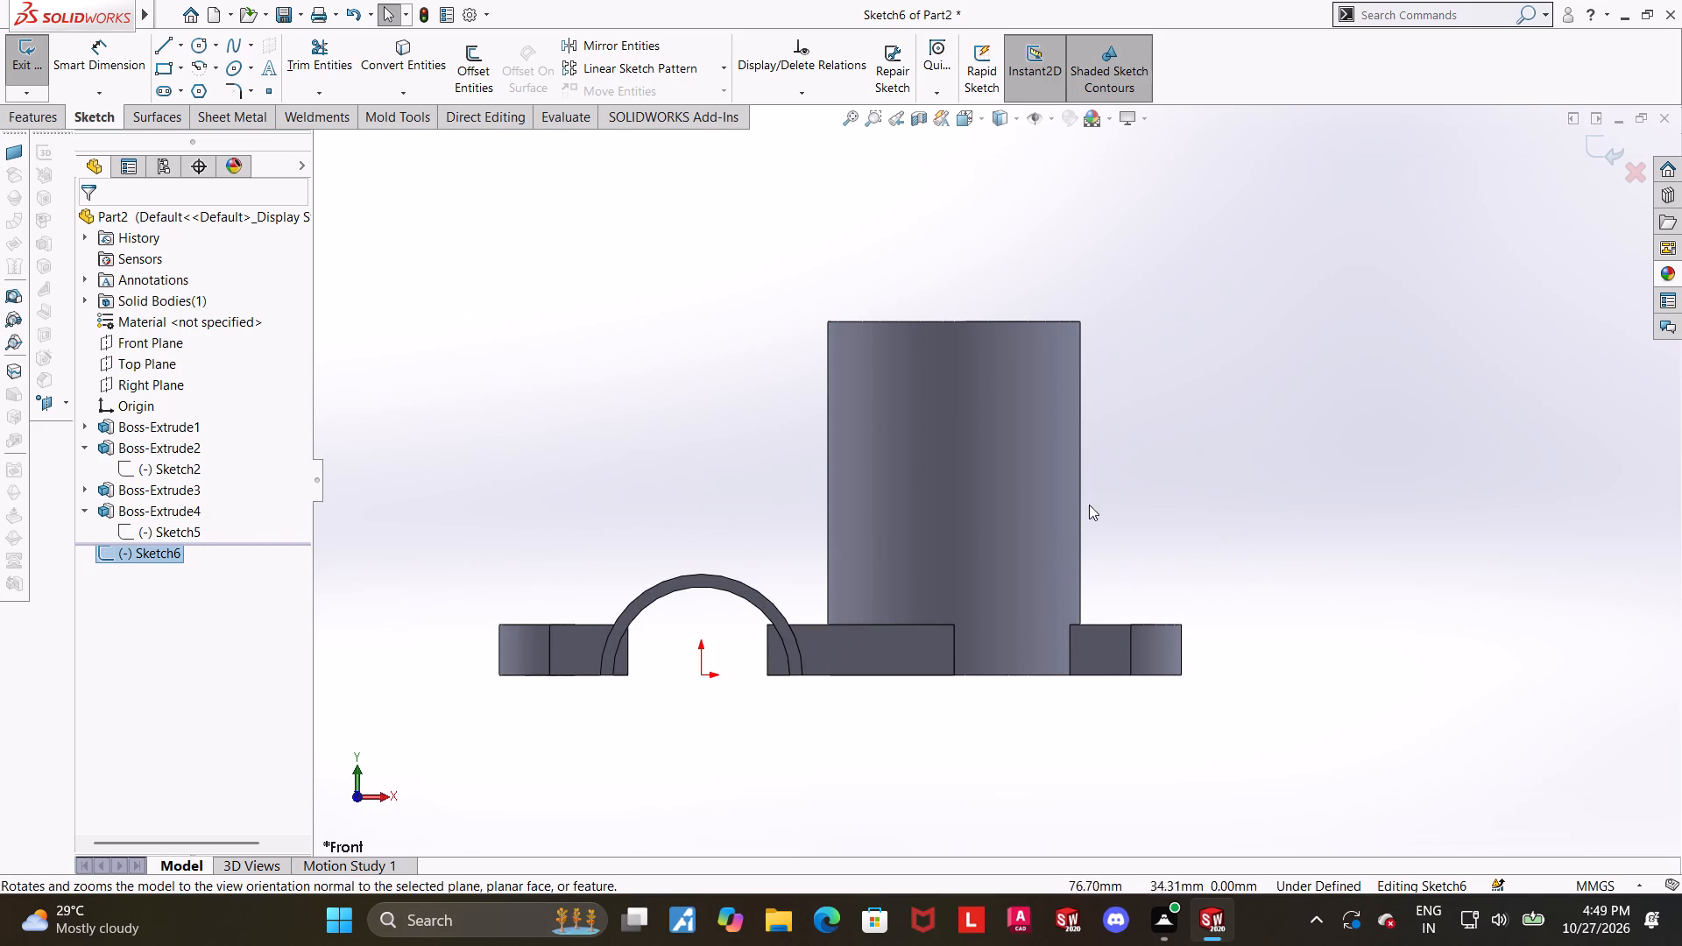
pyautogui.scroll(-1, 1091, 505)
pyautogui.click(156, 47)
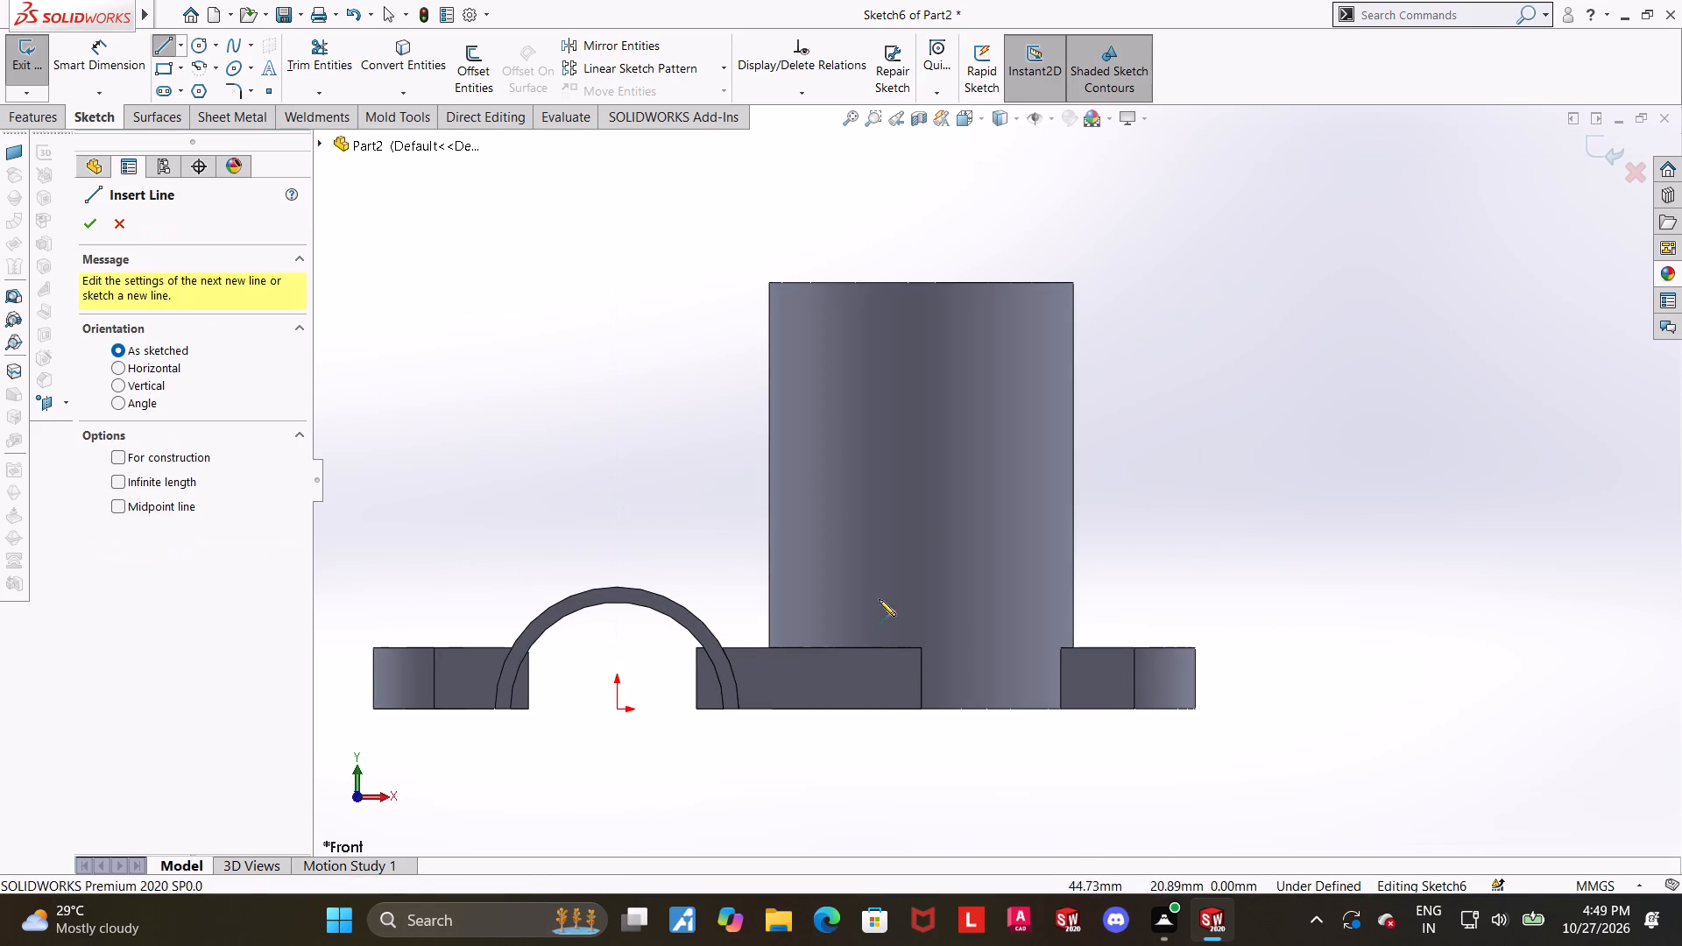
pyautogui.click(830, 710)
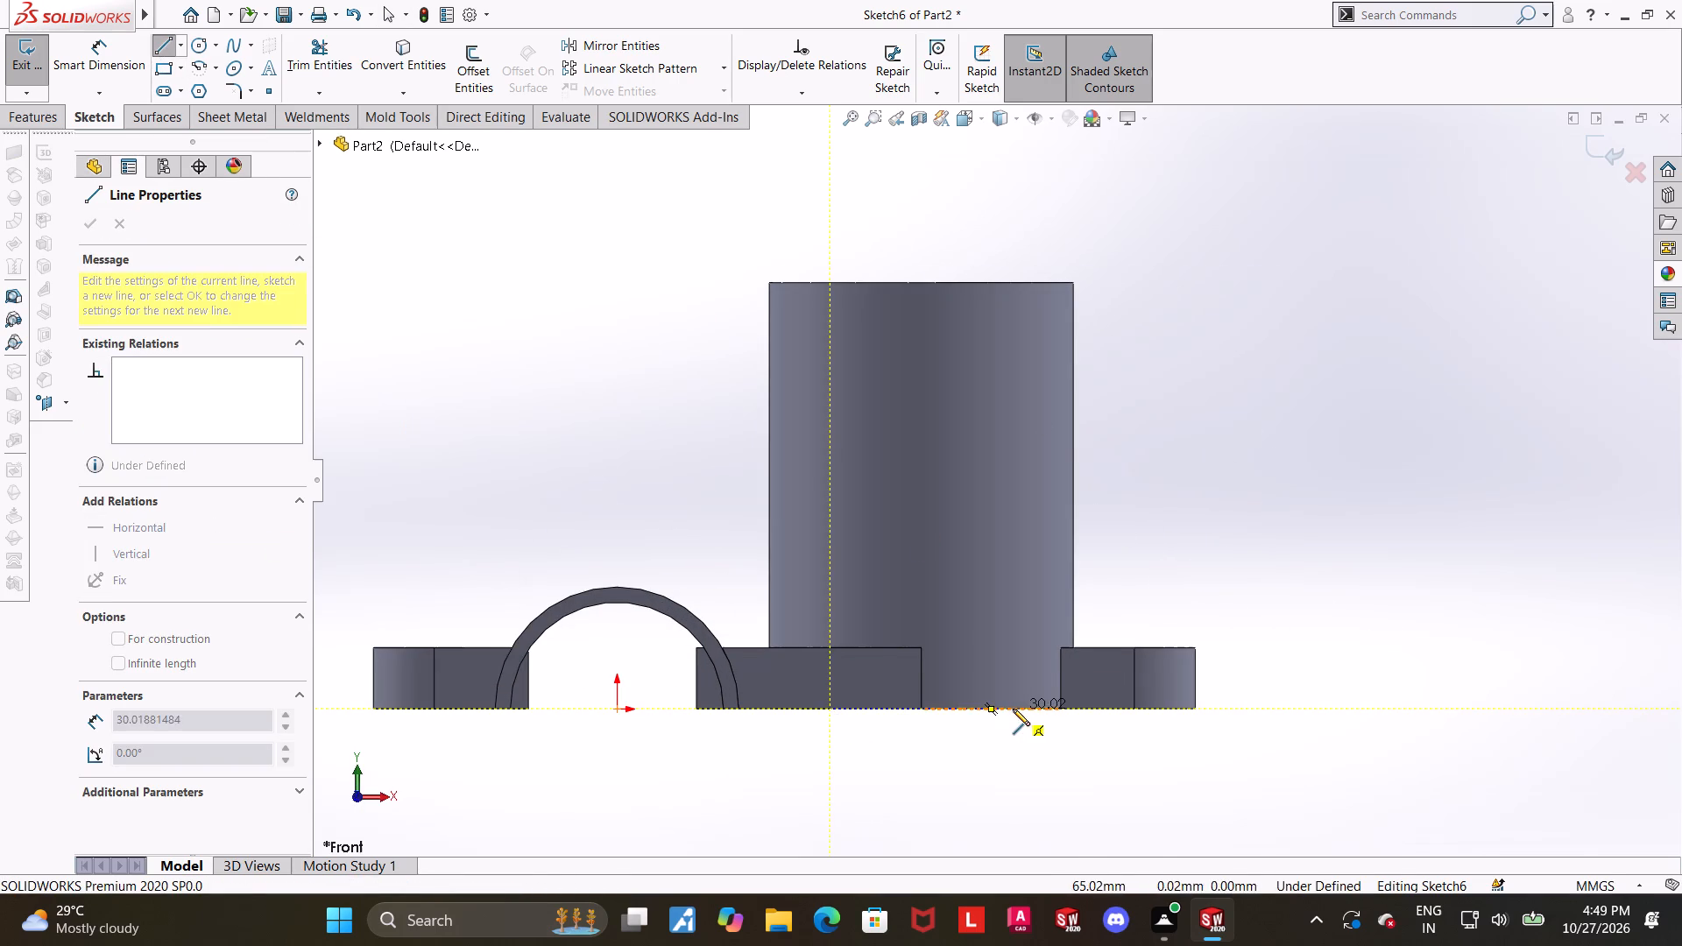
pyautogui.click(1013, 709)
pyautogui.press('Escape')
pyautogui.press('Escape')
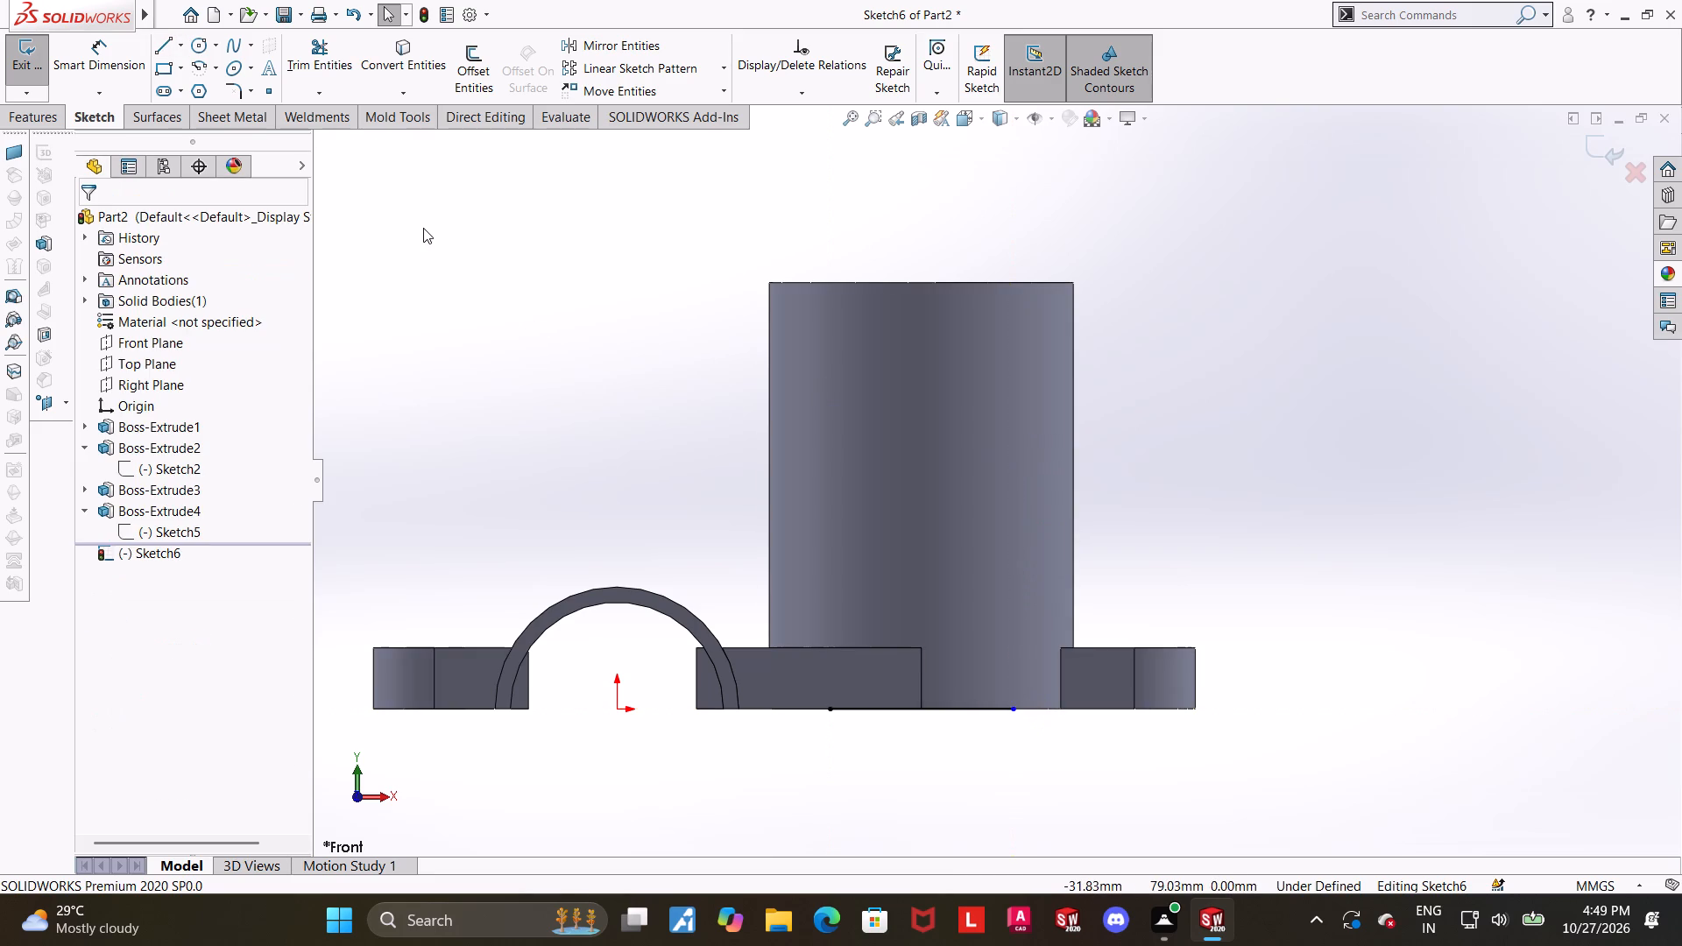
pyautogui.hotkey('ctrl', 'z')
# Sketch a closed round-topped arch over the upright cylinder, about 24 mm wide with sides about 39 mm tall, standing on its bottom edge.
pyautogui.click(173, 46)
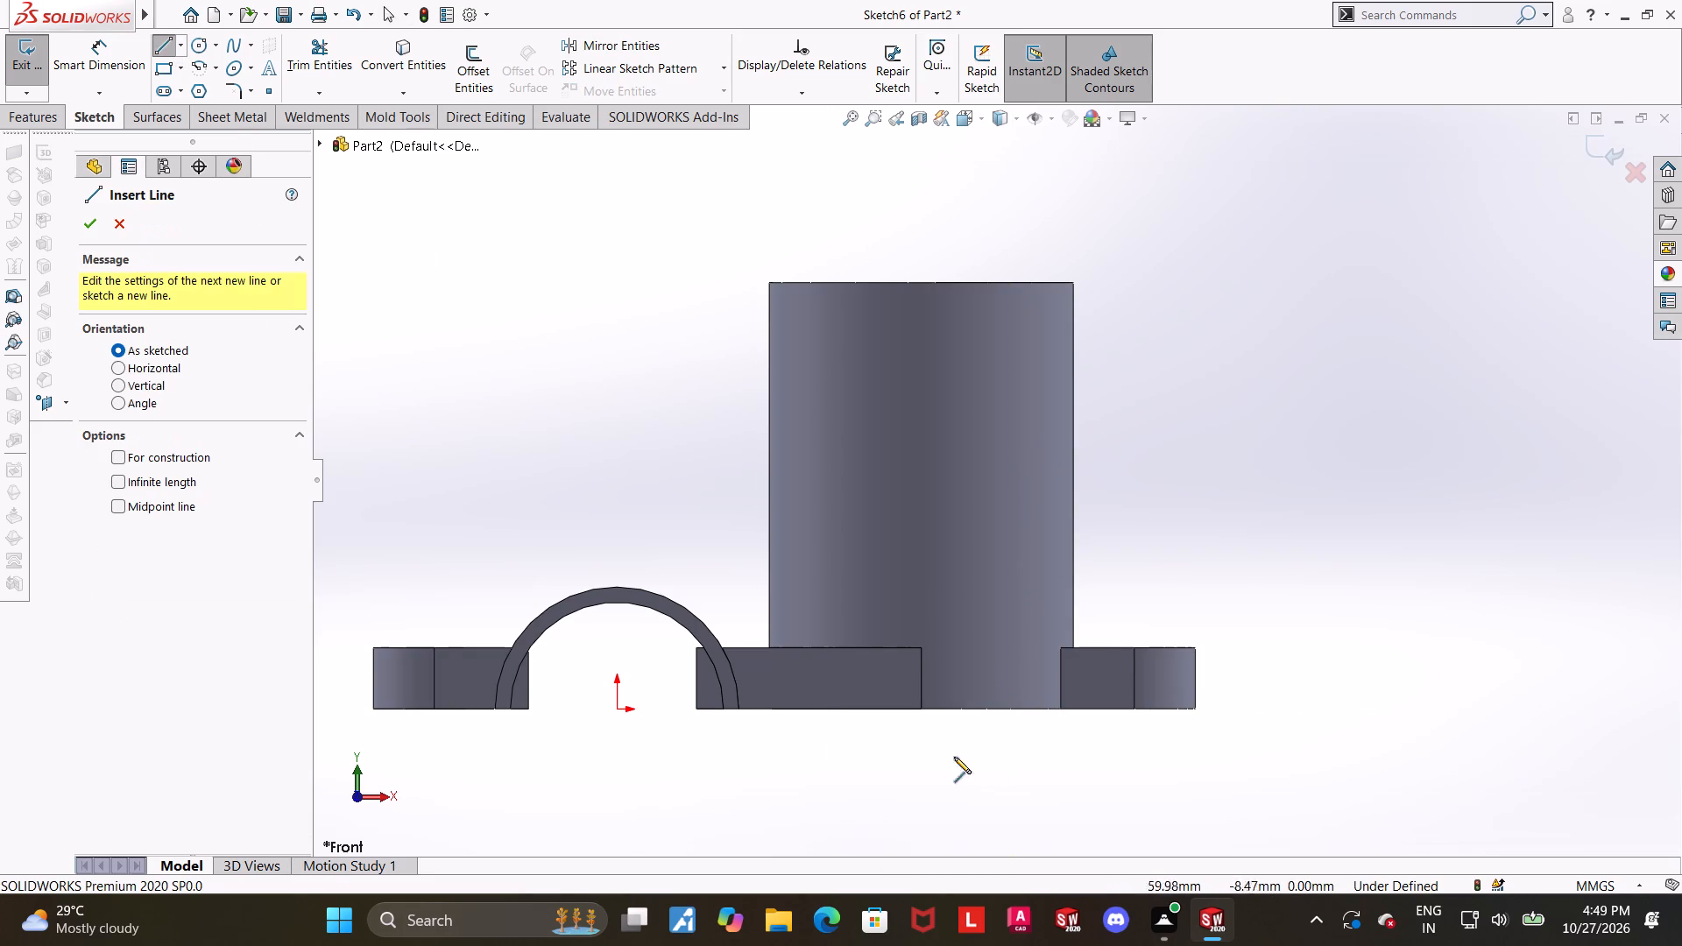
pyautogui.click(868, 708)
pyautogui.click(1014, 708)
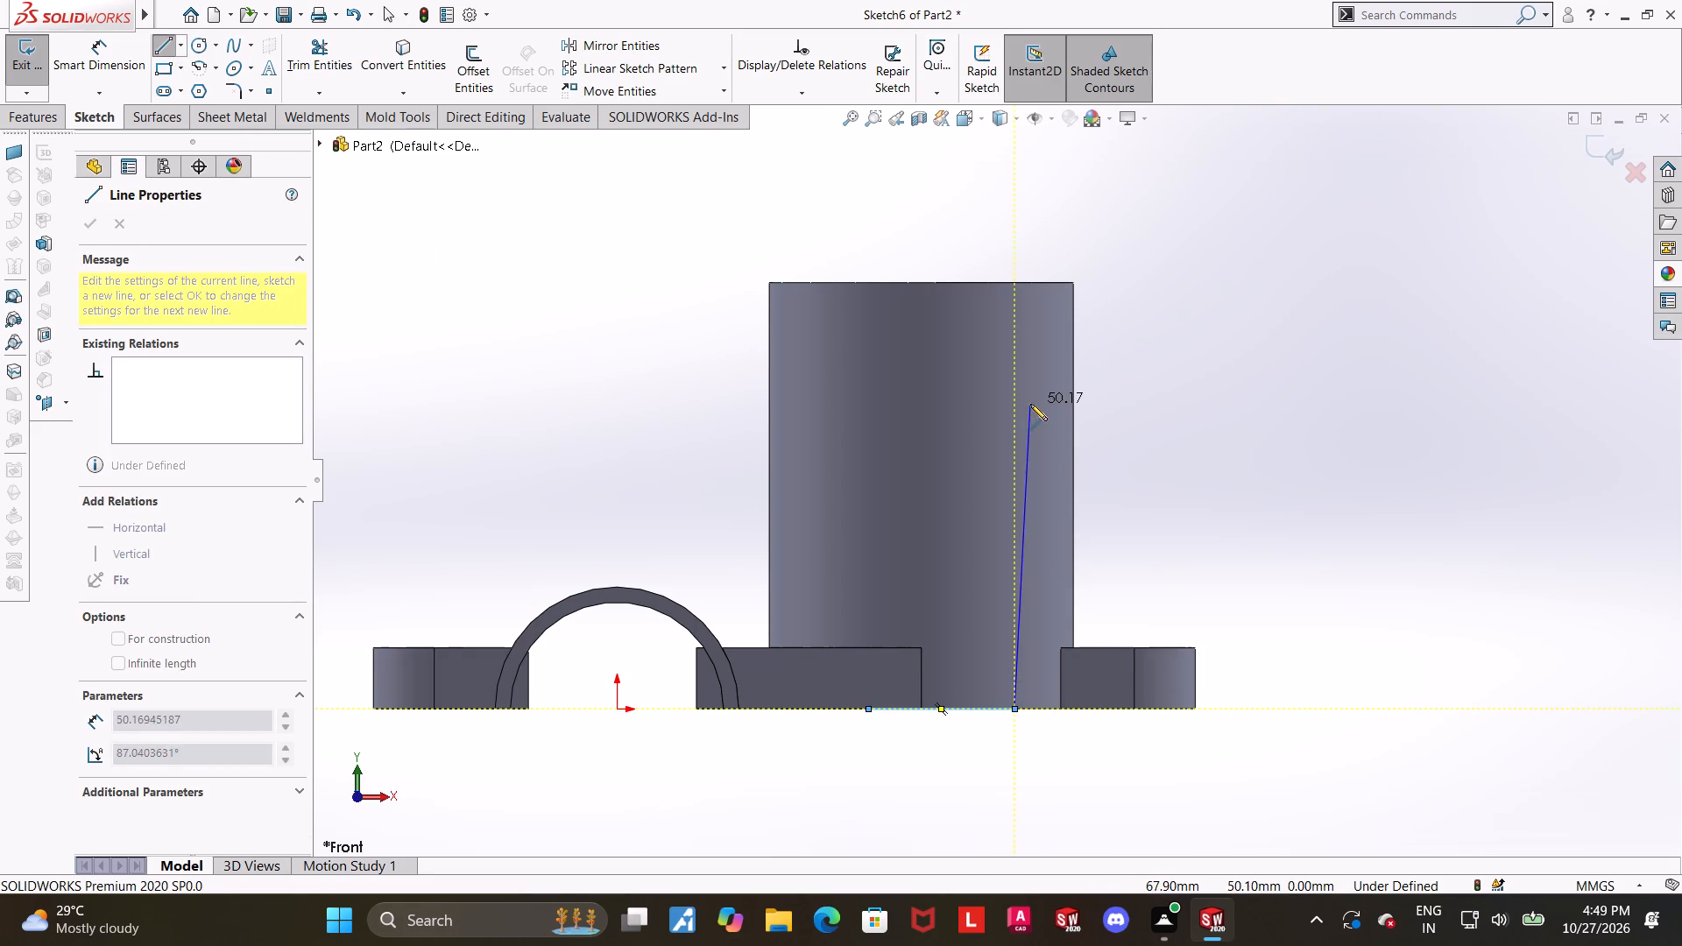
pyautogui.click(1011, 471)
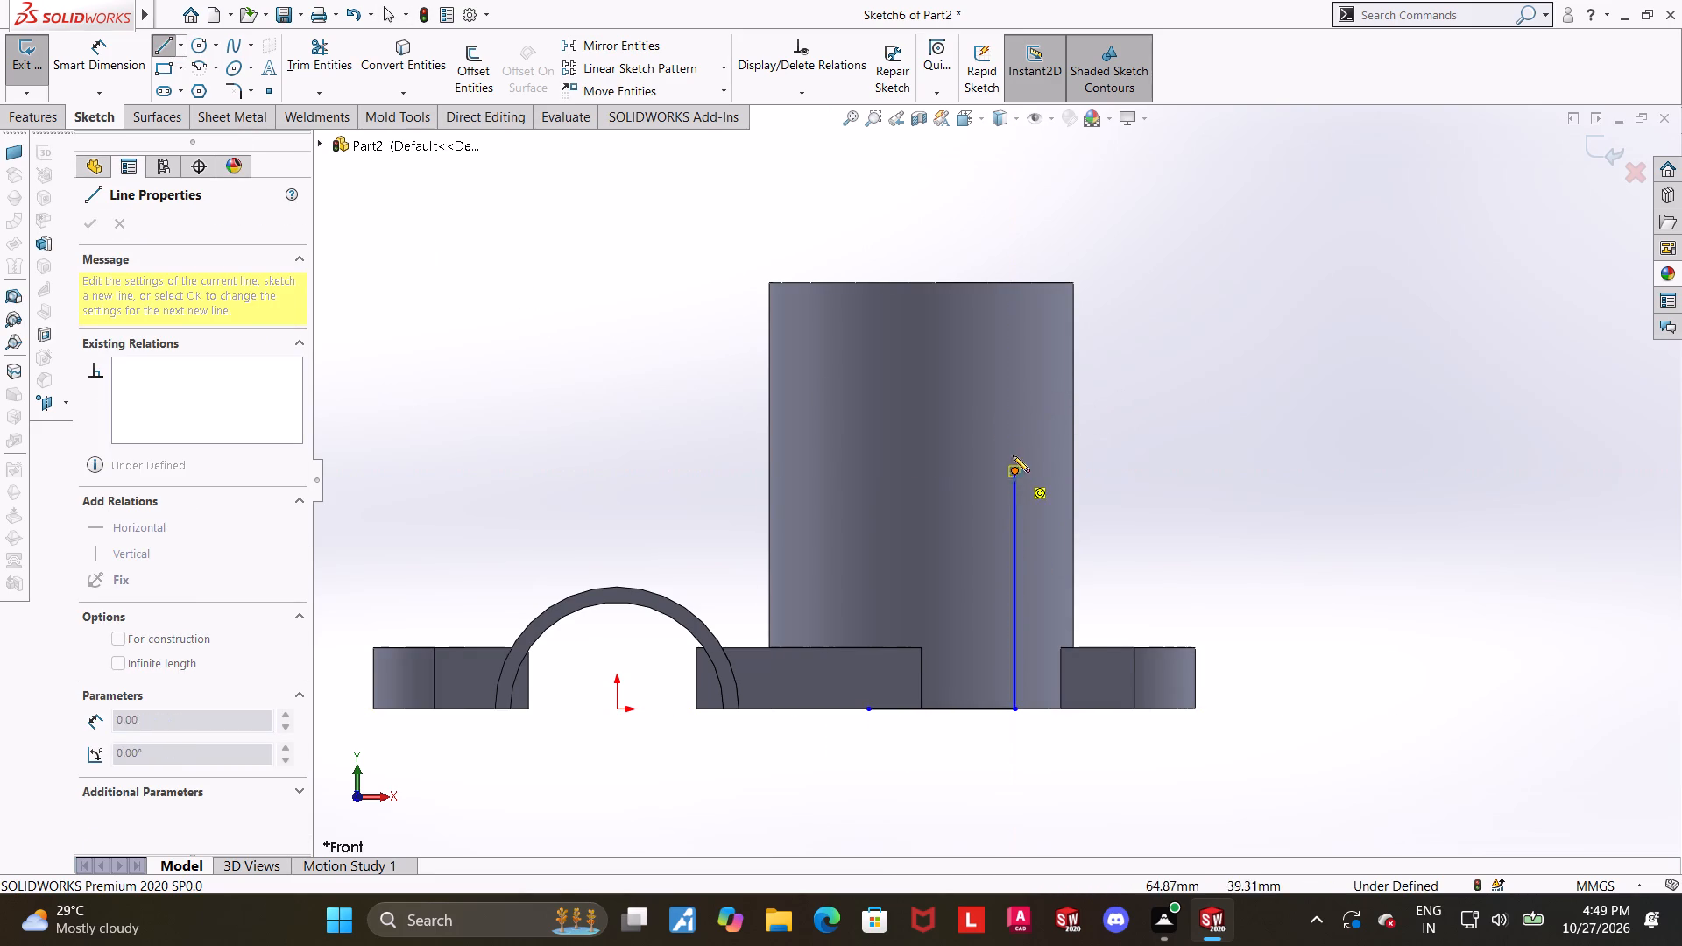
pyautogui.click(866, 486)
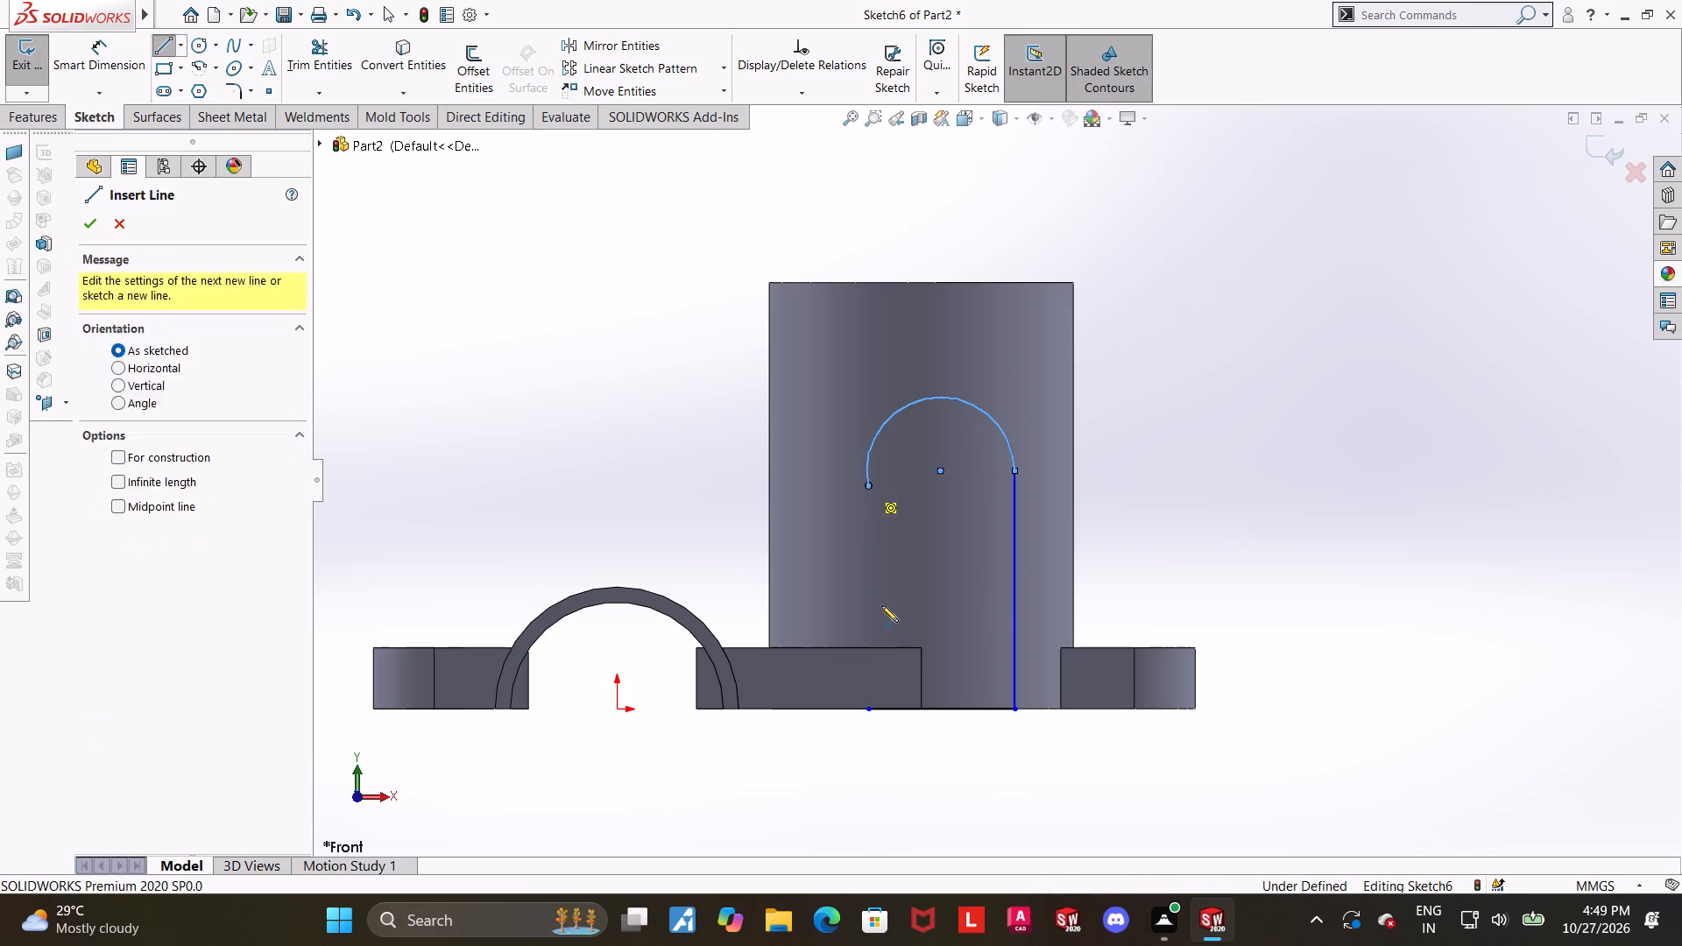
pyautogui.click(868, 707)
pyautogui.press('Escape')
pyautogui.press('Escape')
pyautogui.press('Escape')
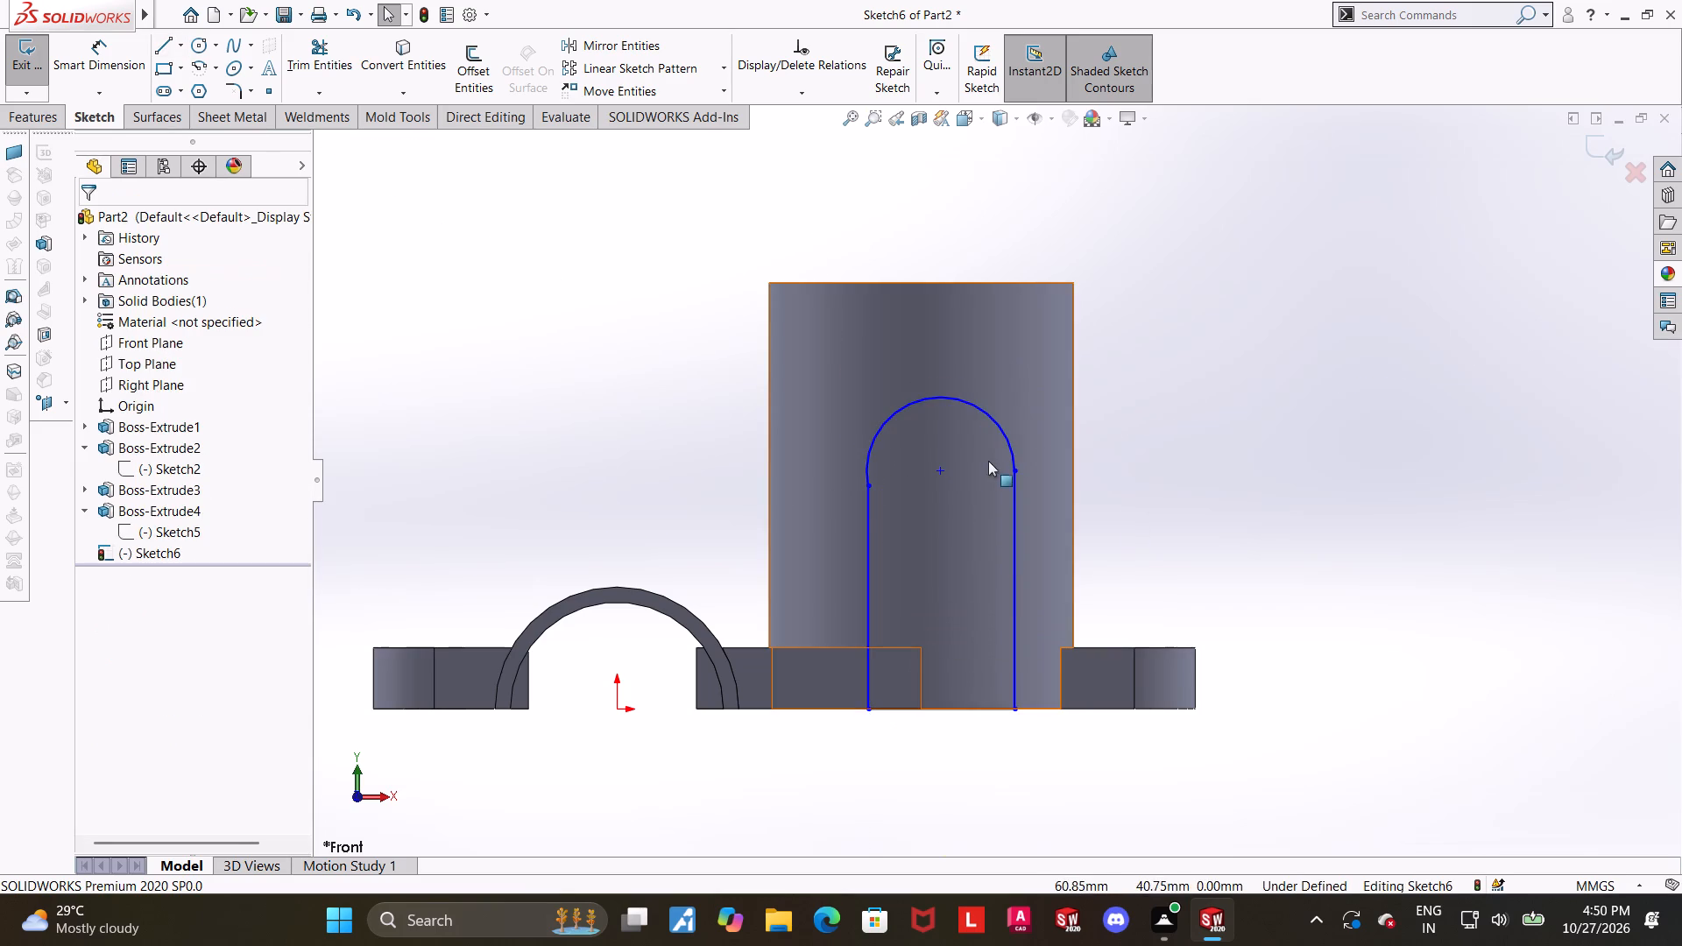
# Make the arch's arc tangent to the vertical side nearer the half-cylinder shell.
pyautogui.keyDown('ctrl'); pyautogui.click(872, 506); pyautogui.keyUp('ctrl')
pyautogui.keyDown('ctrl'); pyautogui.click(867, 470); pyautogui.keyUp('ctrl')
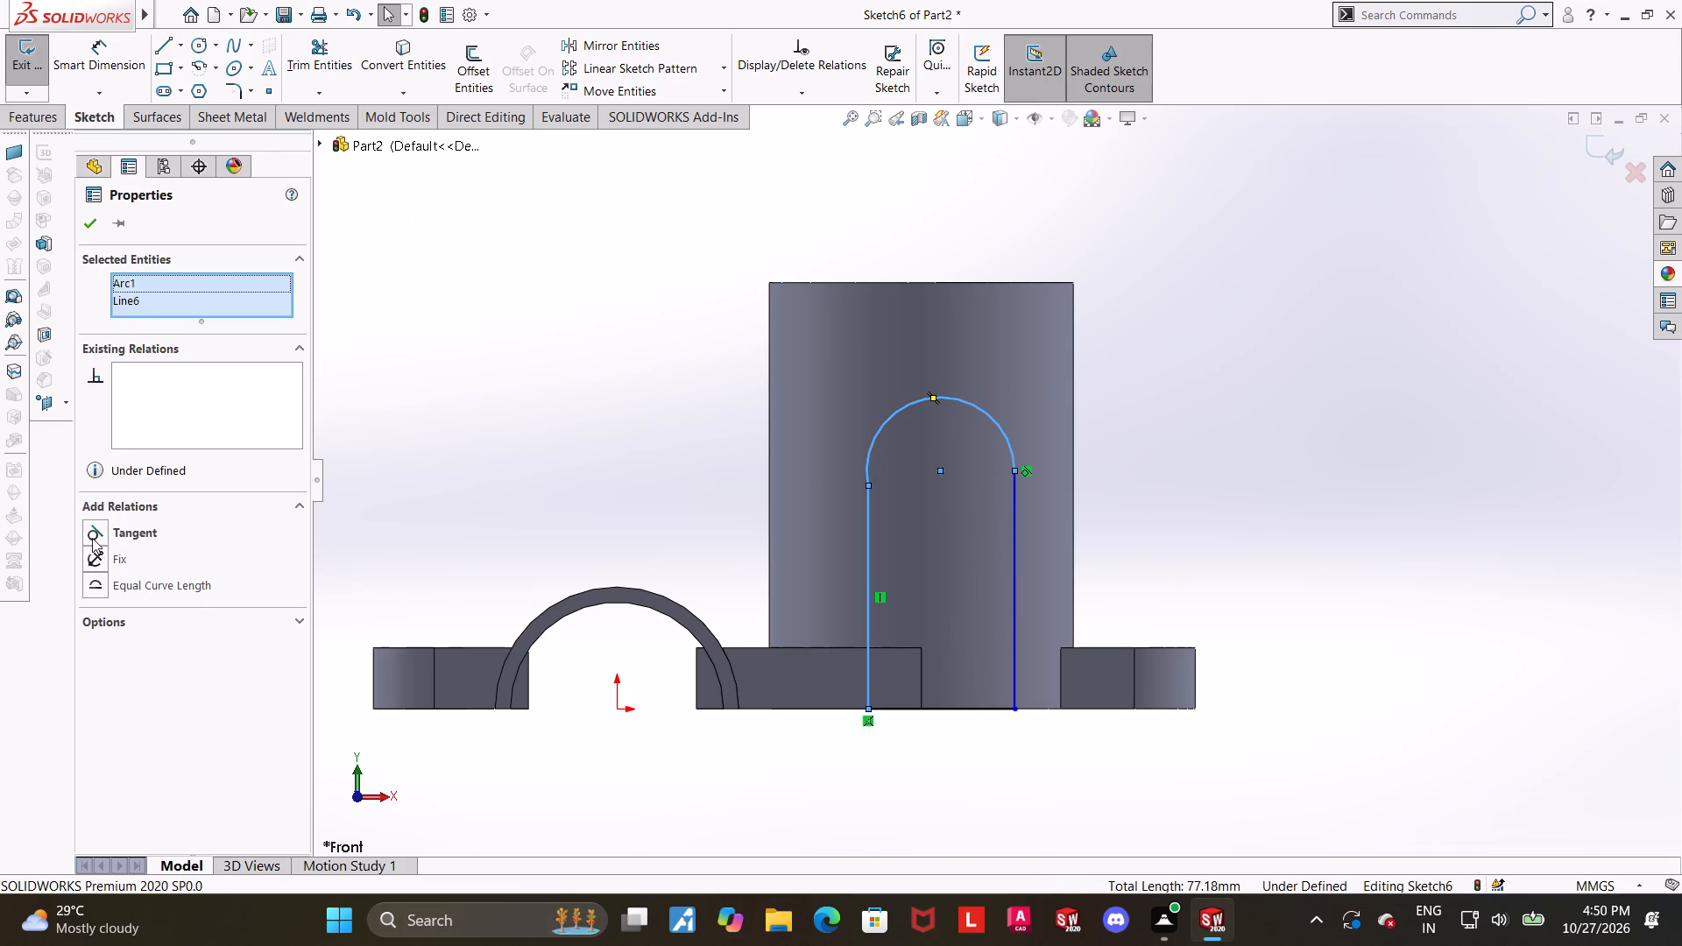
pyautogui.click(92, 538)
pyautogui.click(1332, 522)
# Dimension the width between the arch's two vertical sides as 30 mm.
pyautogui.click(83, 51)
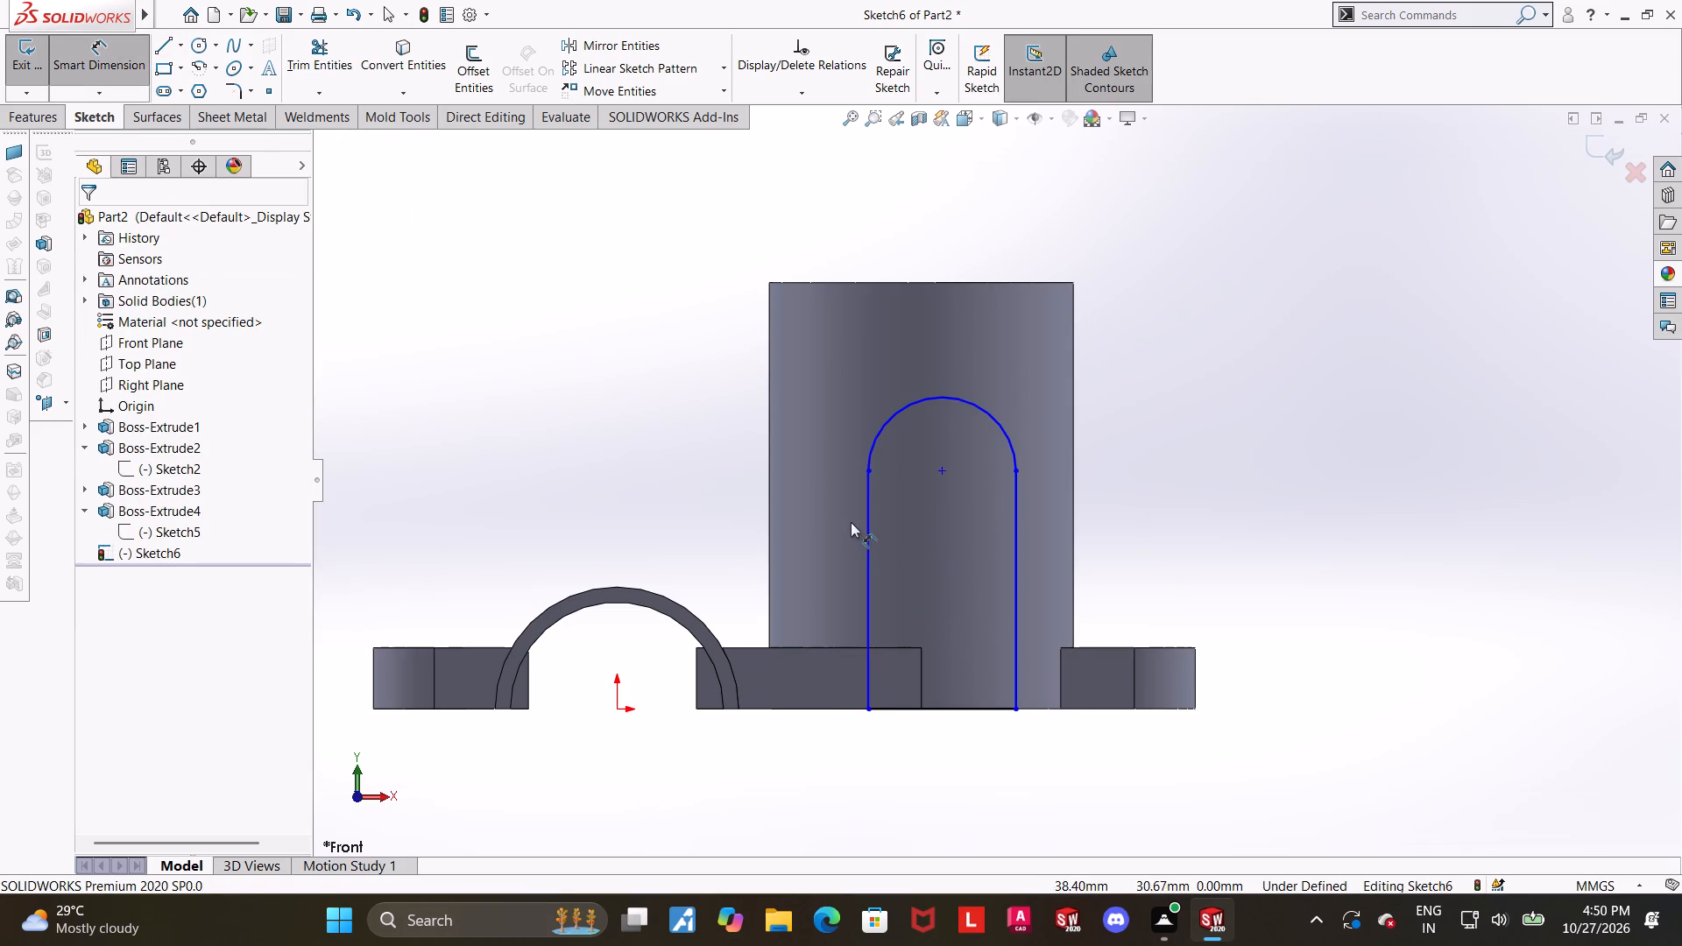
pyautogui.click(864, 520)
pyautogui.click(1014, 539)
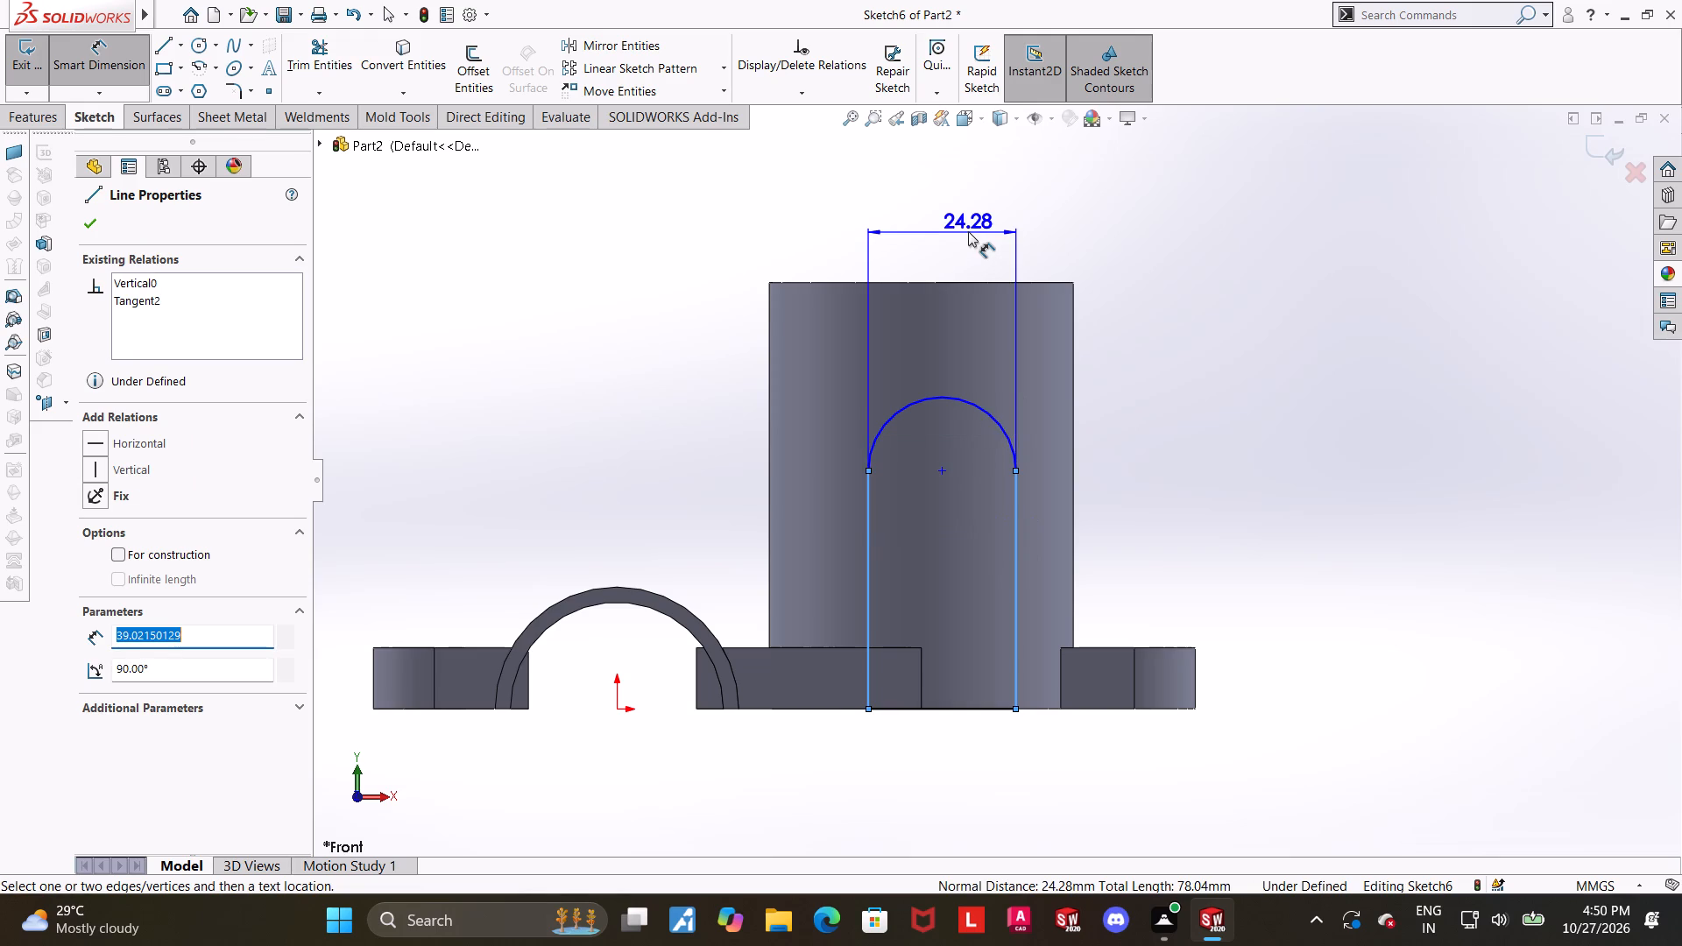
pyautogui.click(968, 231)
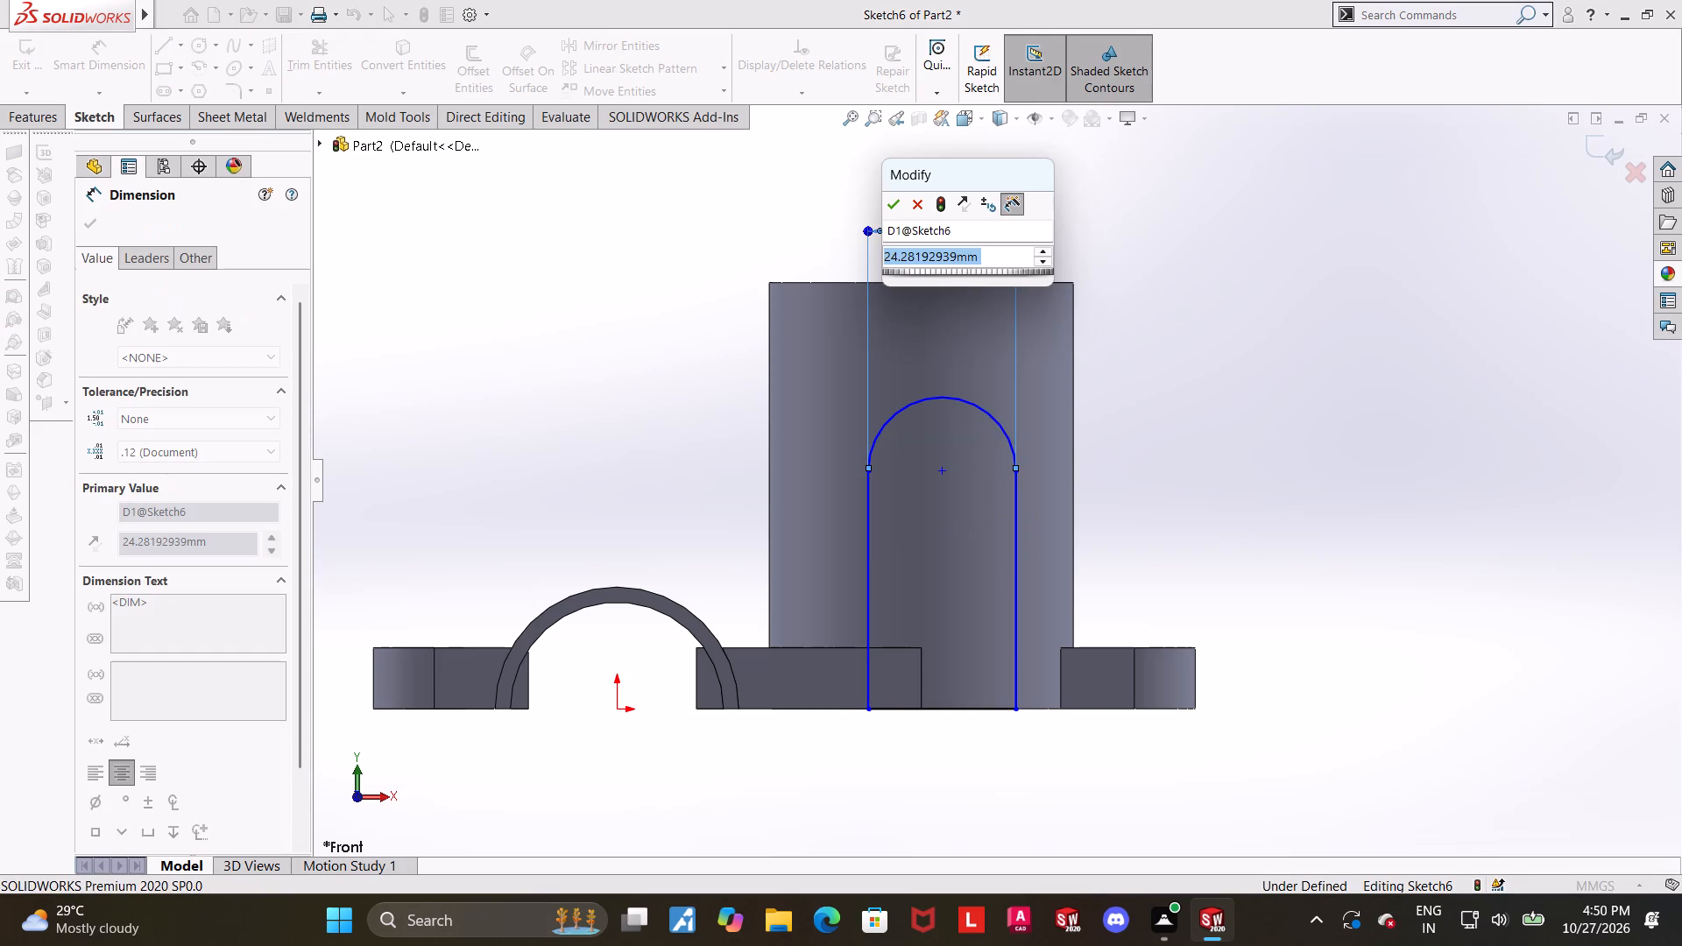
pyautogui.write('30')
pyautogui.press('Return')
pyautogui.press('Escape')
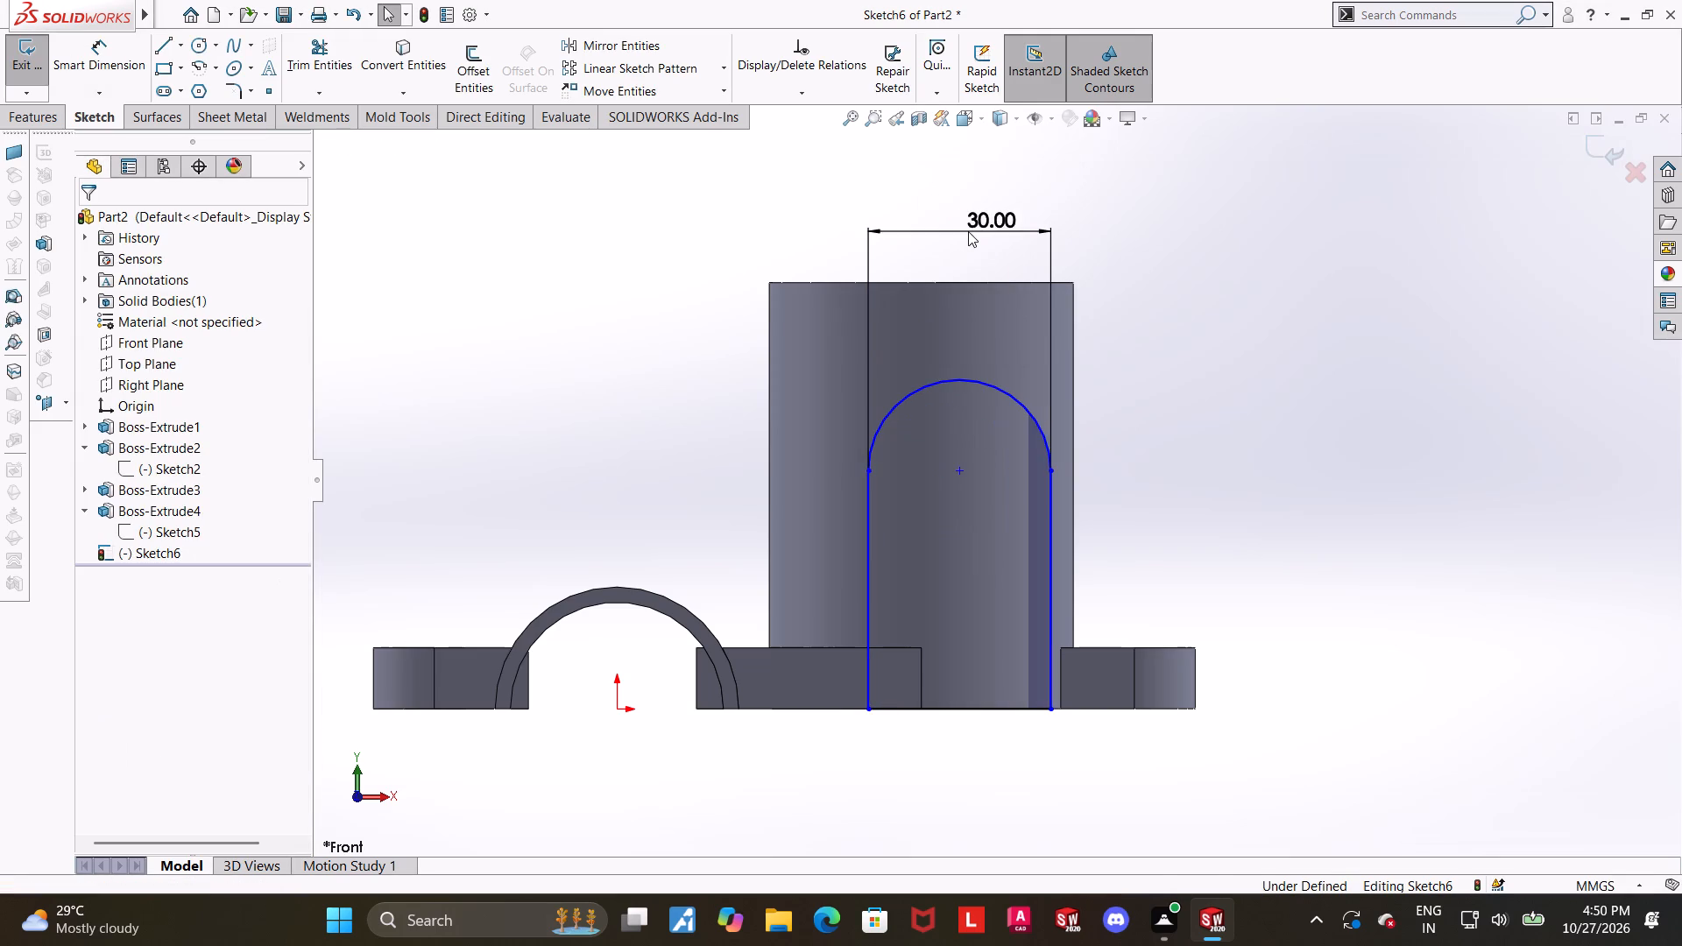
pyautogui.click(1362, 393)
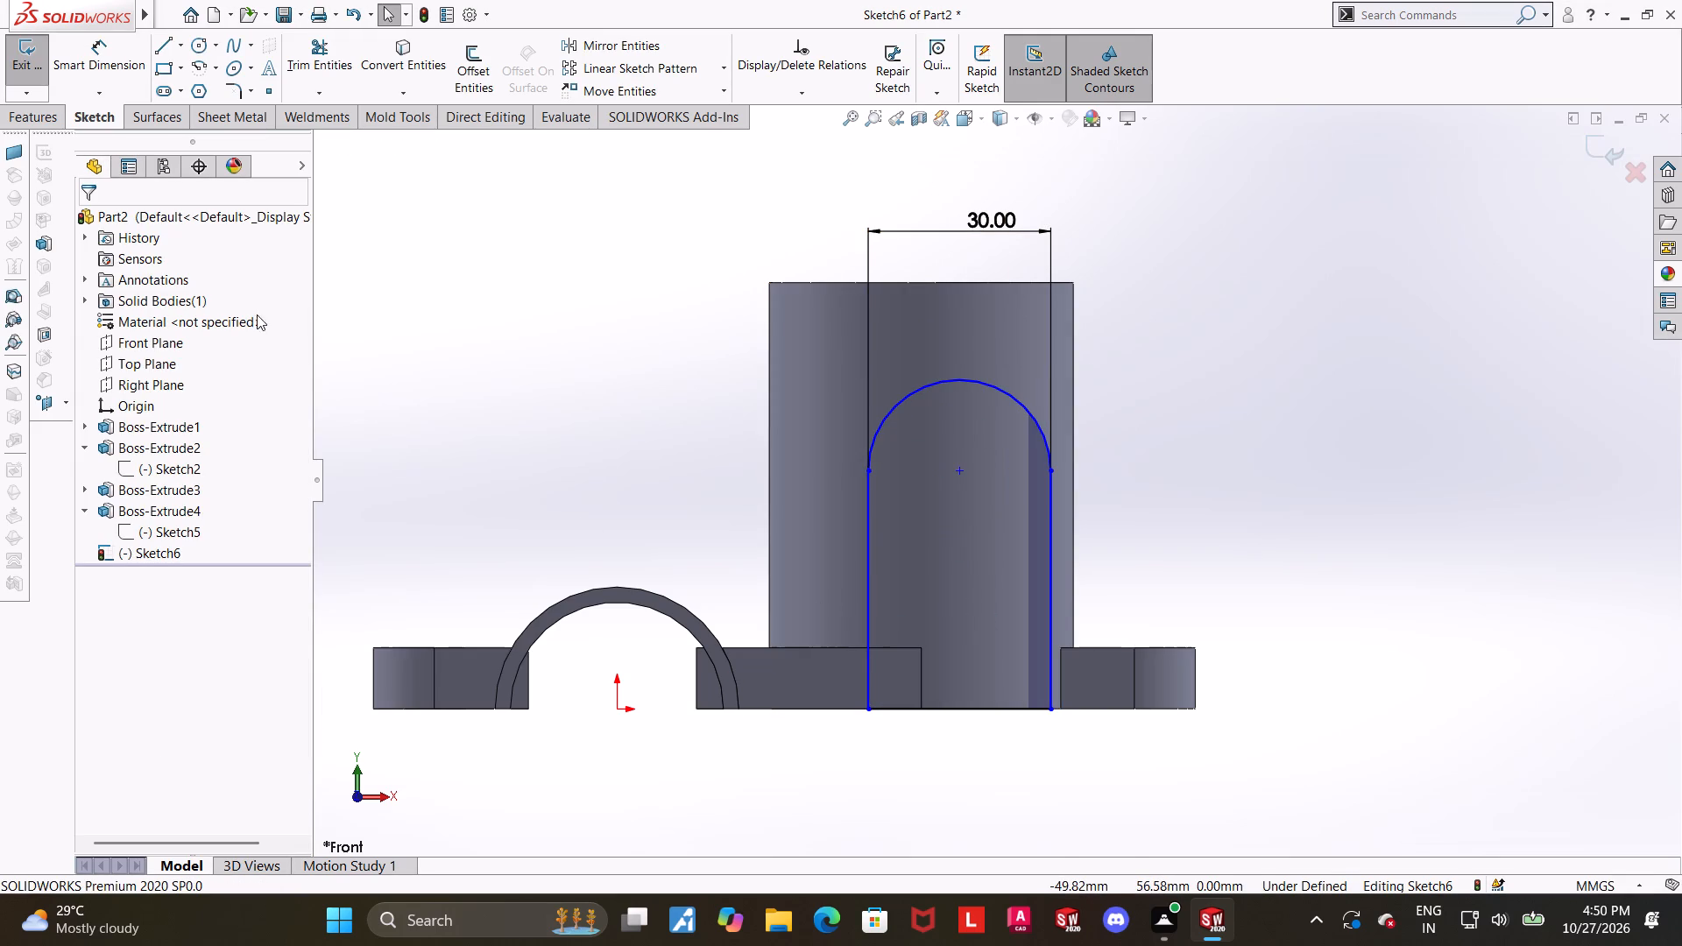
# Dimension the horizontal distance from the origin to the arch's arc centre as 50 mm.
pyautogui.click(114, 63)
pyautogui.click(961, 472)
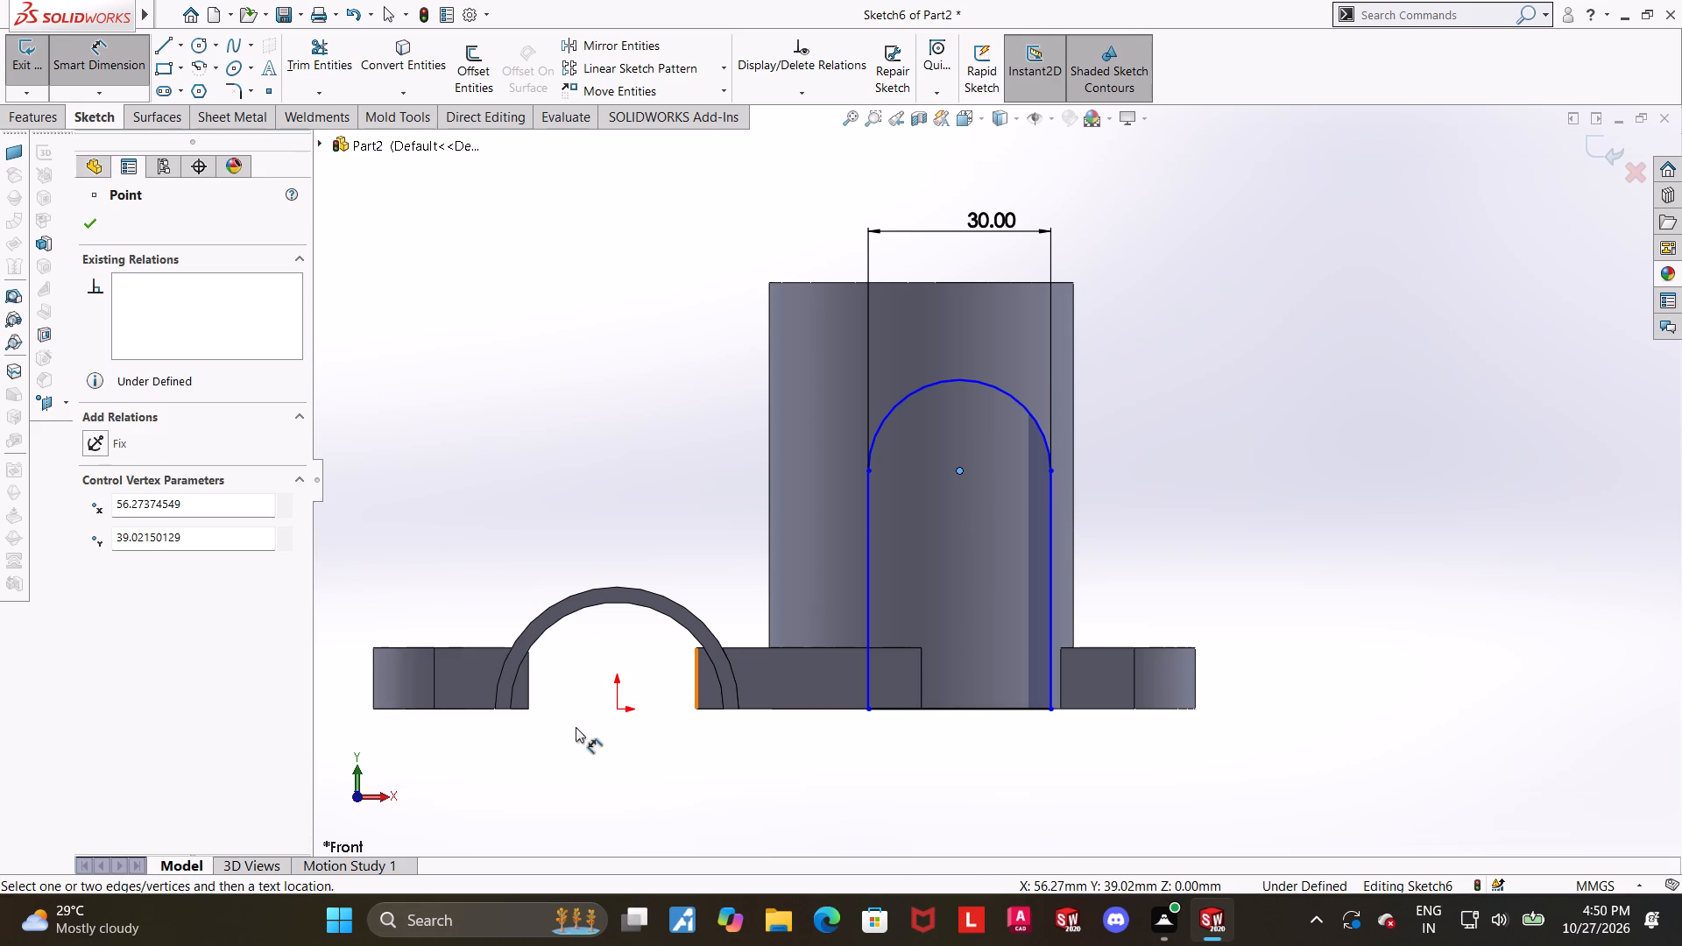
pyautogui.click(617, 709)
pyautogui.click(760, 778)
pyautogui.write('50')
pyautogui.press('Return')
pyautogui.press('Escape')
pyautogui.click(1383, 533)
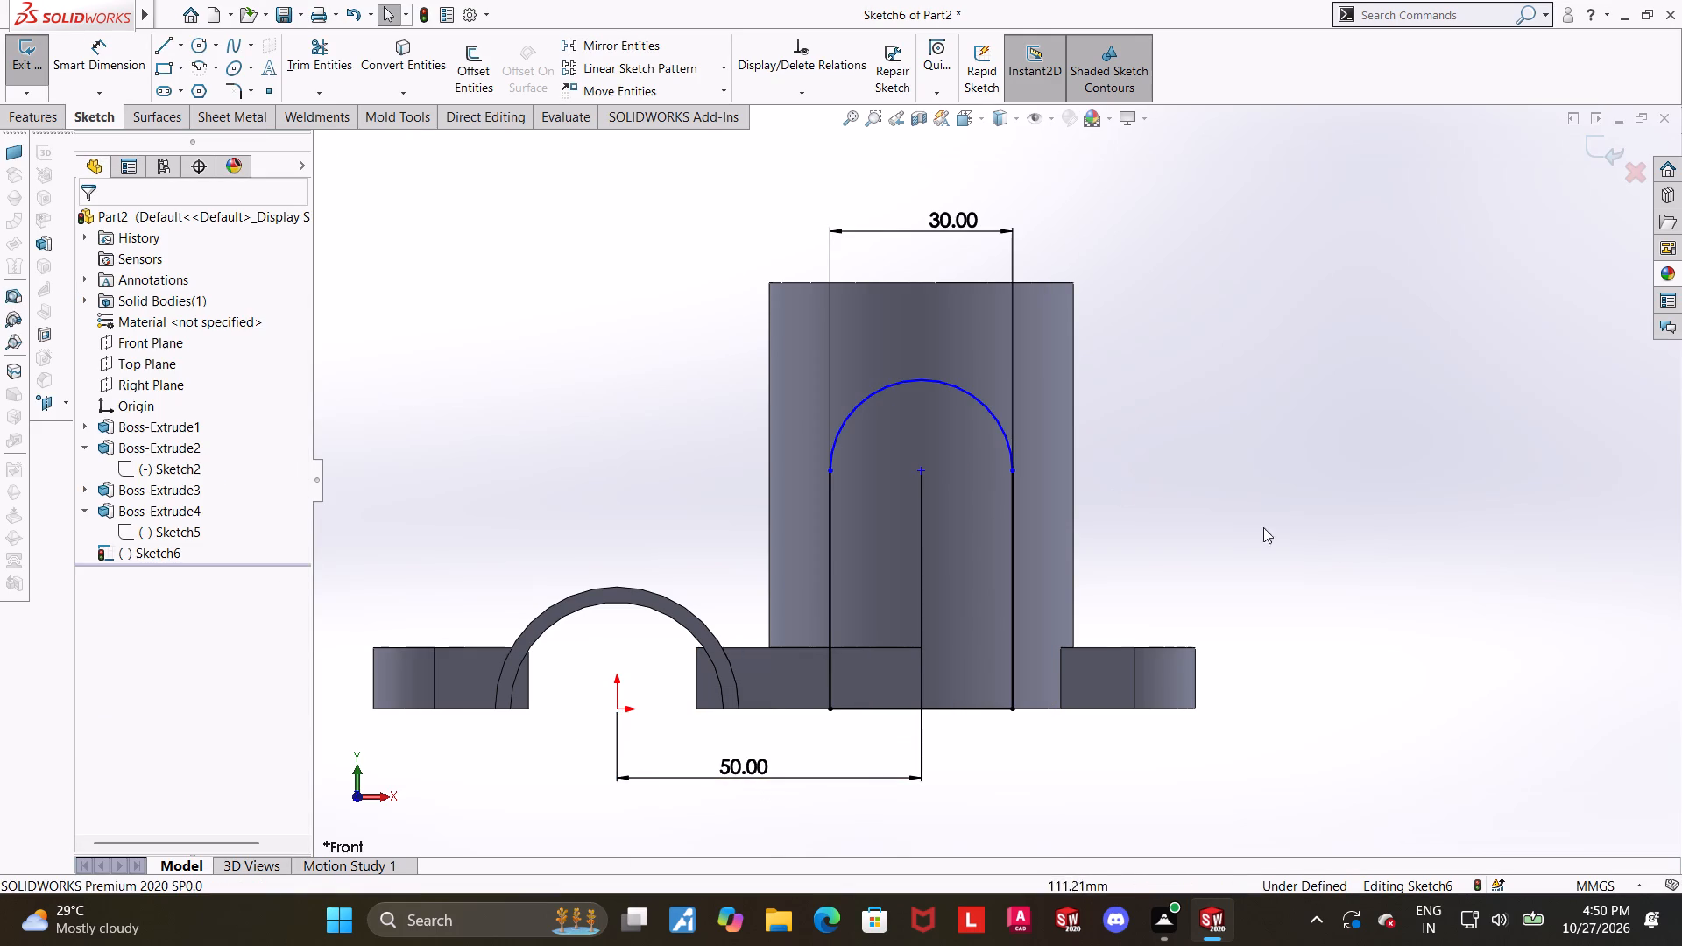
pyautogui.click(1239, 420)
# Dimension the height from the arch's bottom line to its arc centre as 45 mm.
pyautogui.scroll(1, 1065, 427)
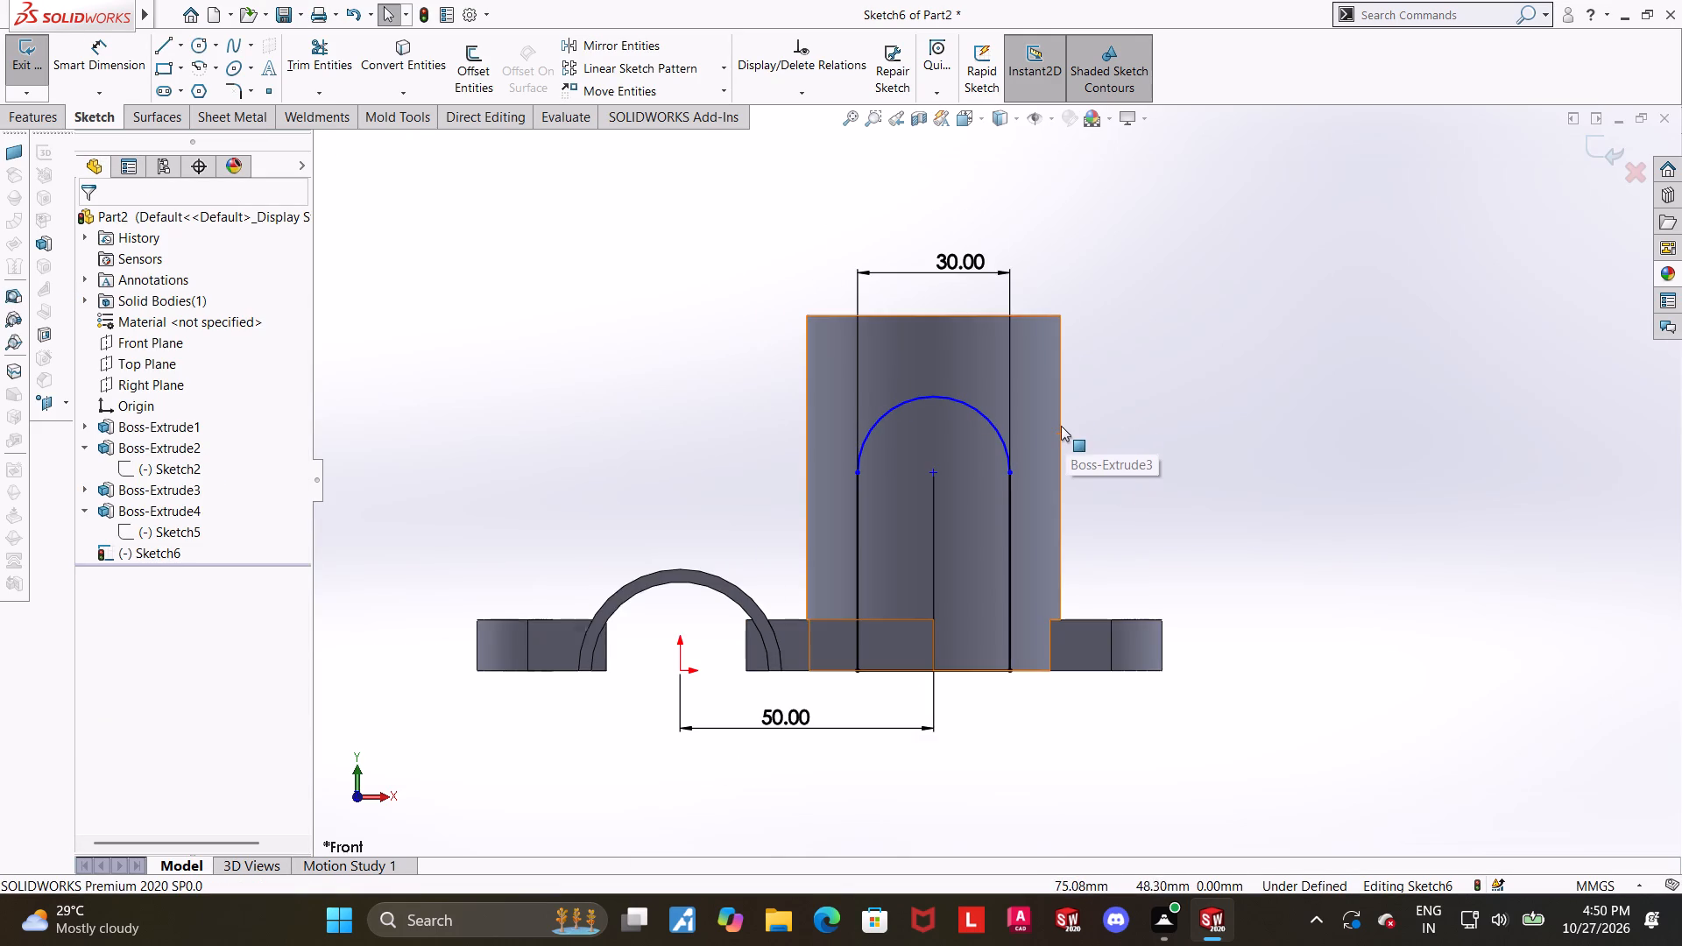
pyautogui.scroll(-1, 1059, 421)
pyautogui.scroll(1, 1017, 399)
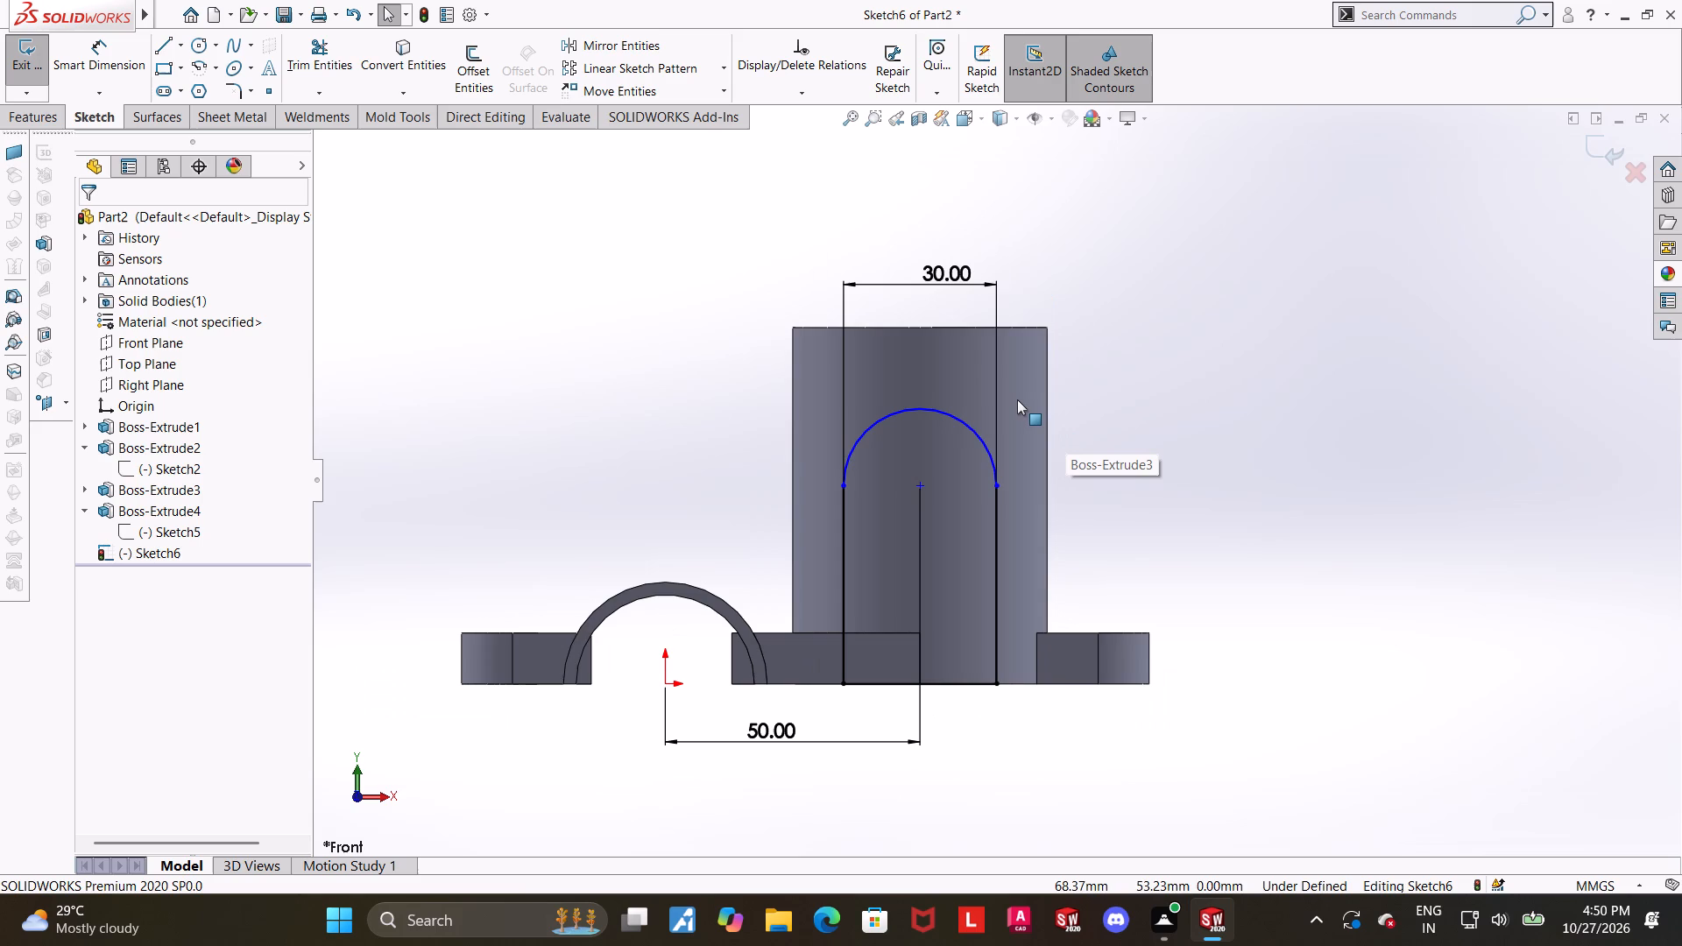
pyautogui.click(71, 58)
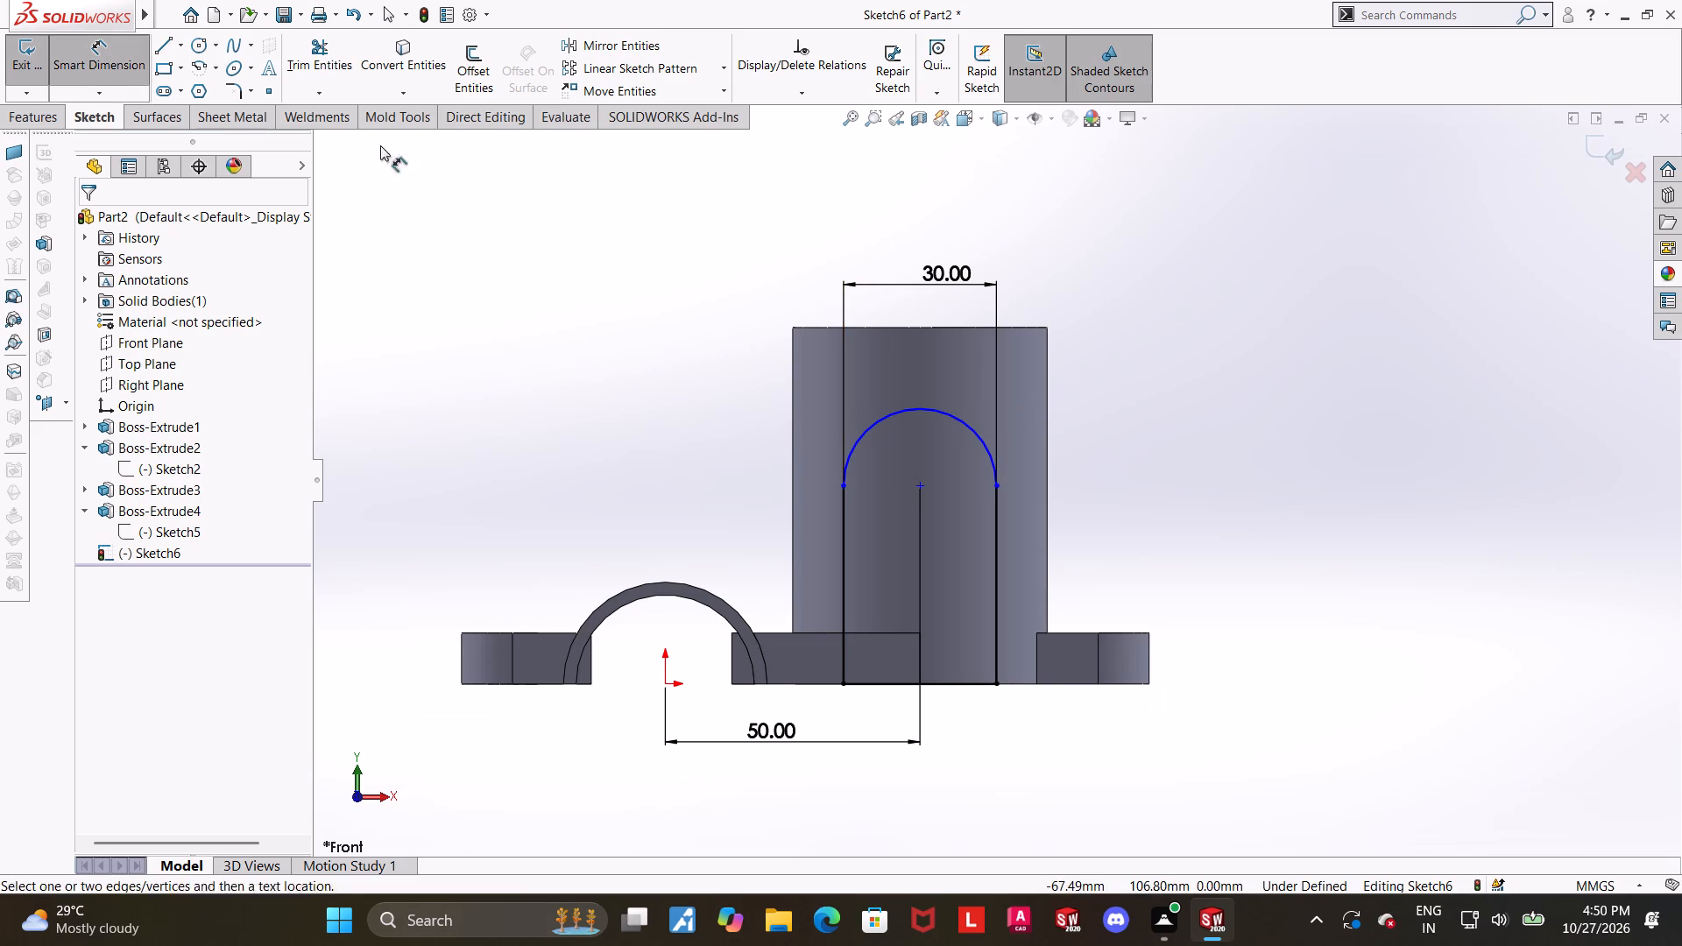
pyautogui.click(917, 484)
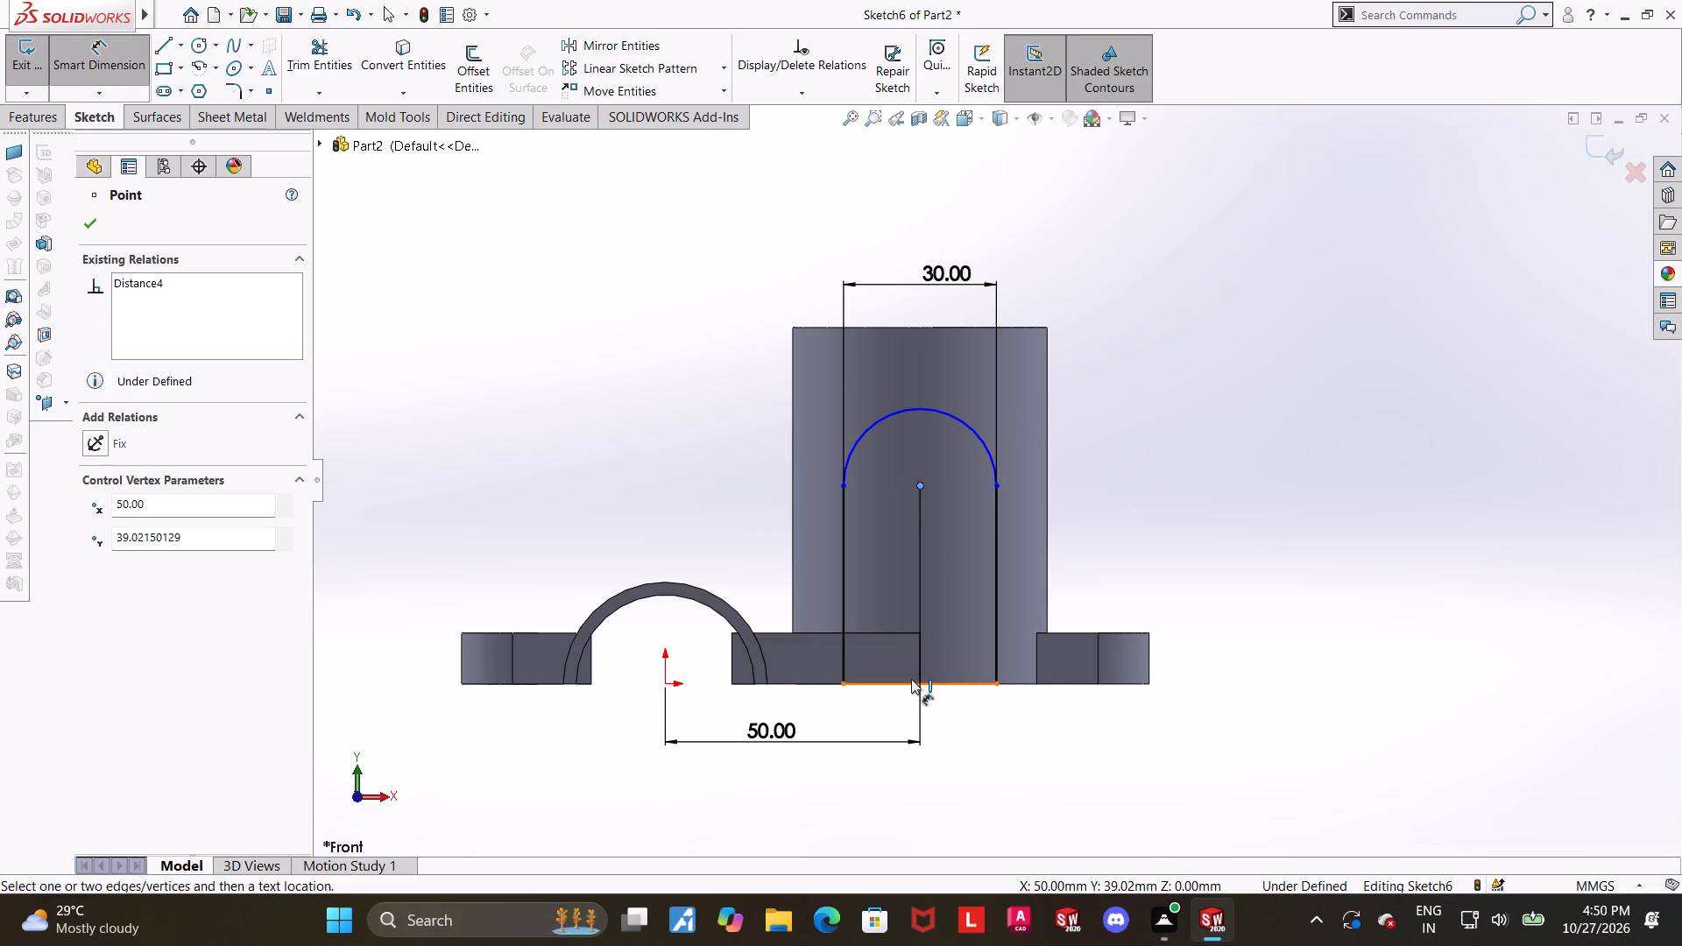
pyautogui.click(911, 678)
pyautogui.click(952, 679)
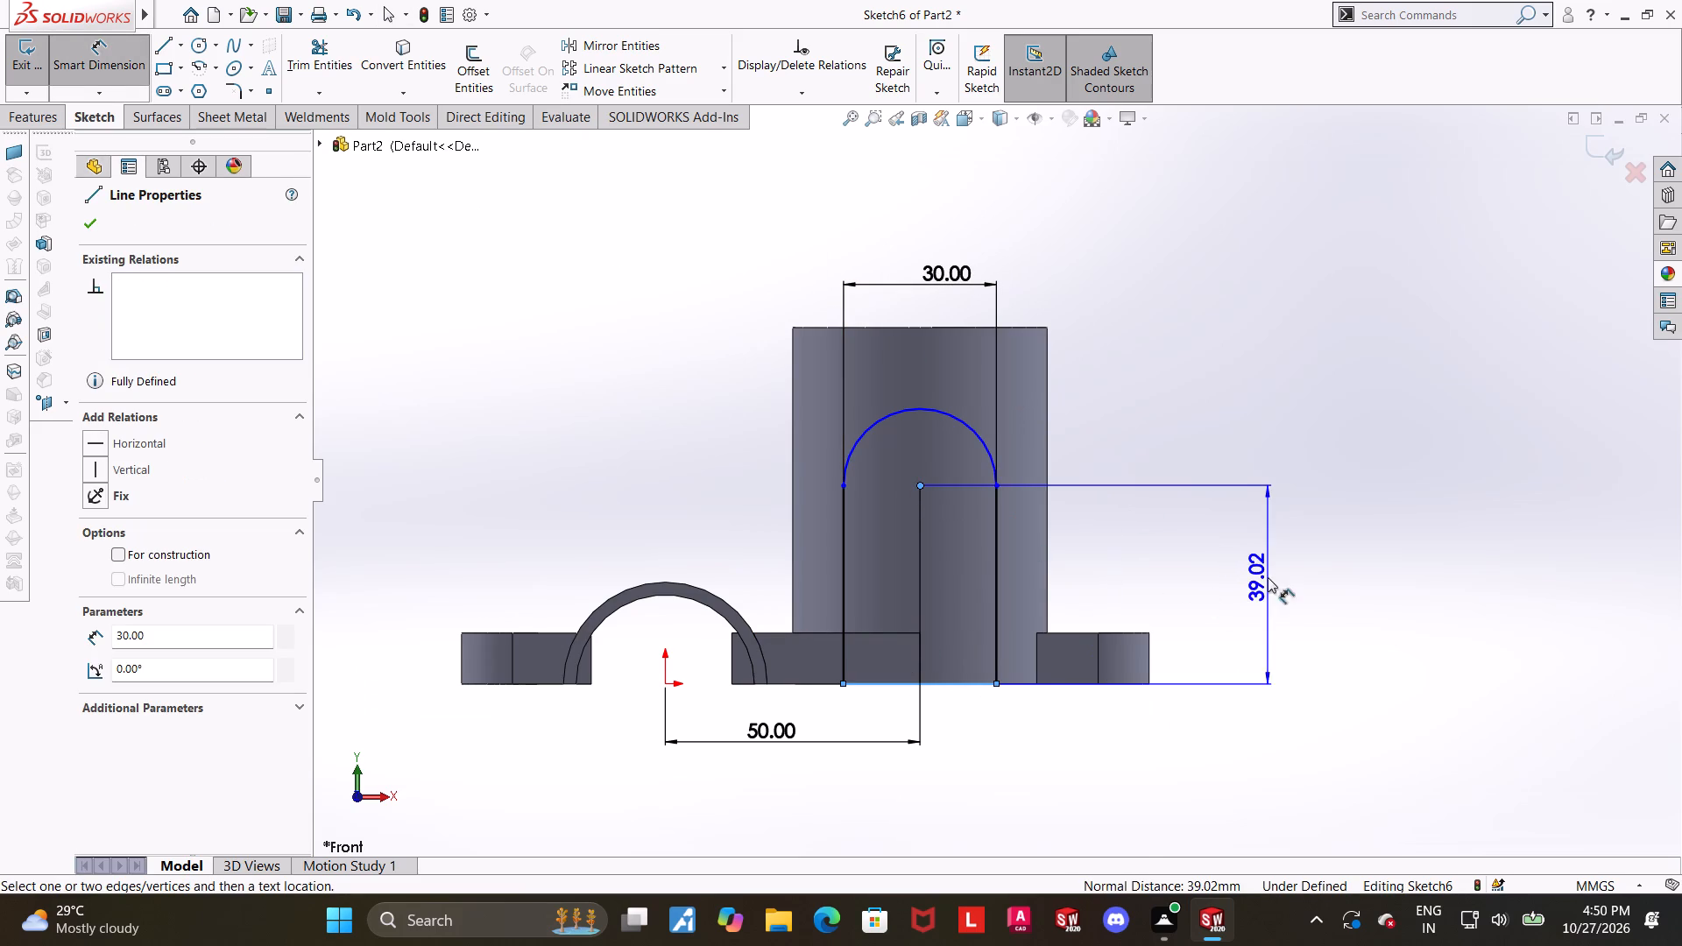
pyautogui.click(1302, 574)
pyautogui.write('45')
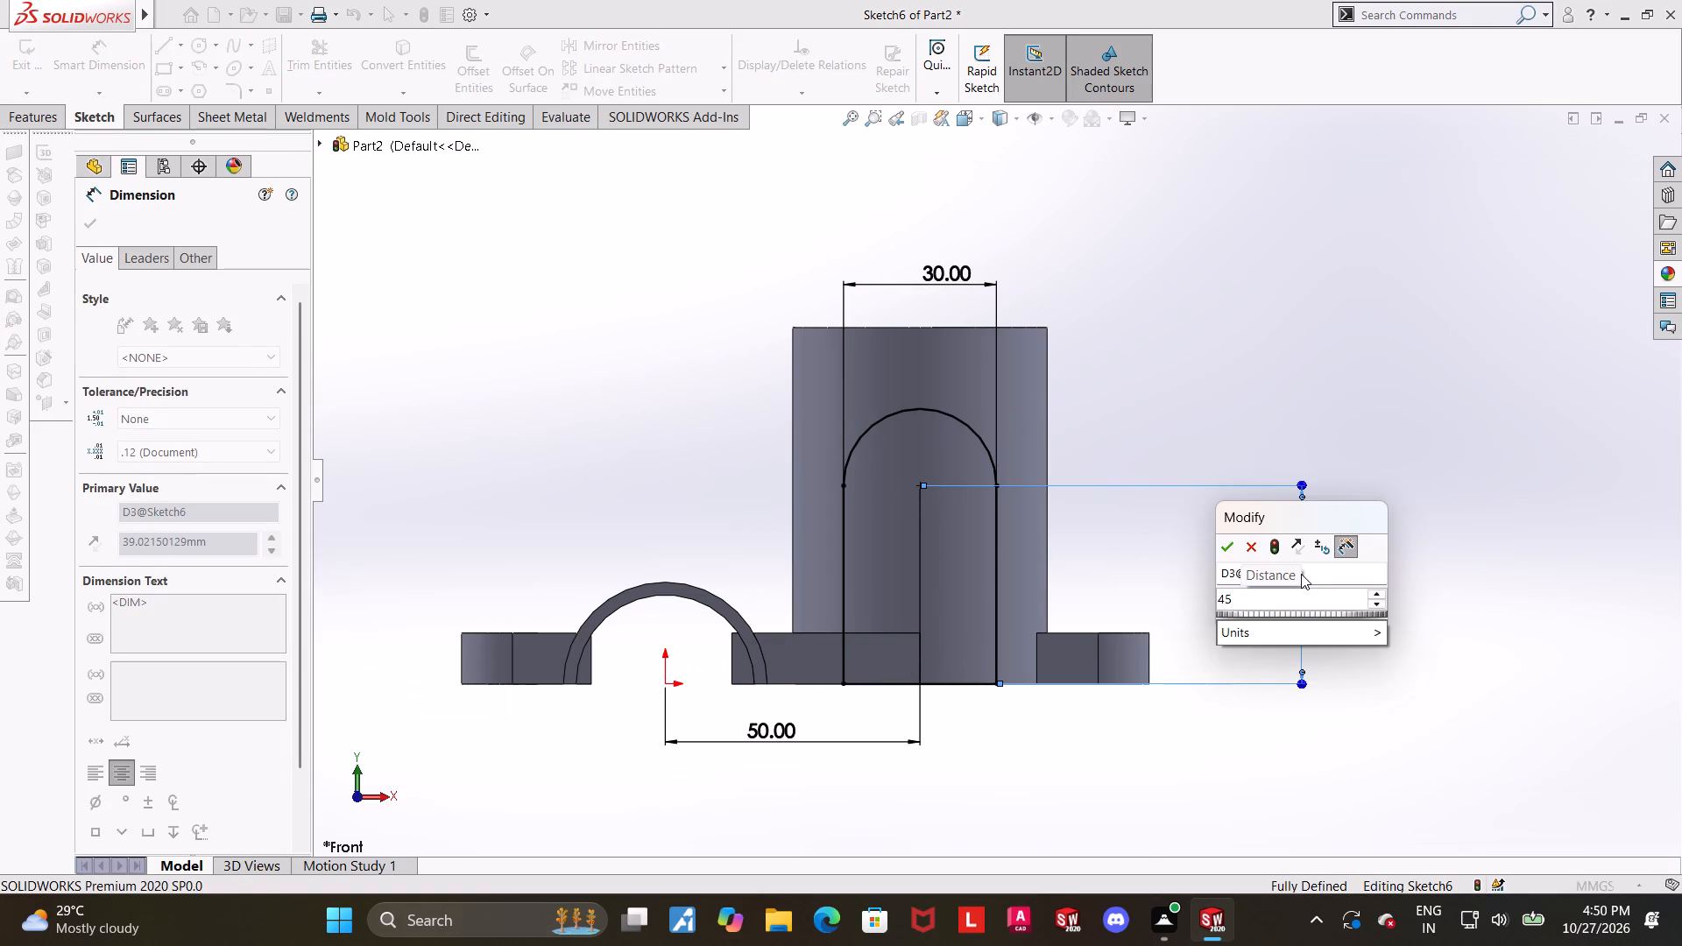
pyautogui.press('Return')
pyautogui.press('Escape')
pyautogui.click(1377, 580)
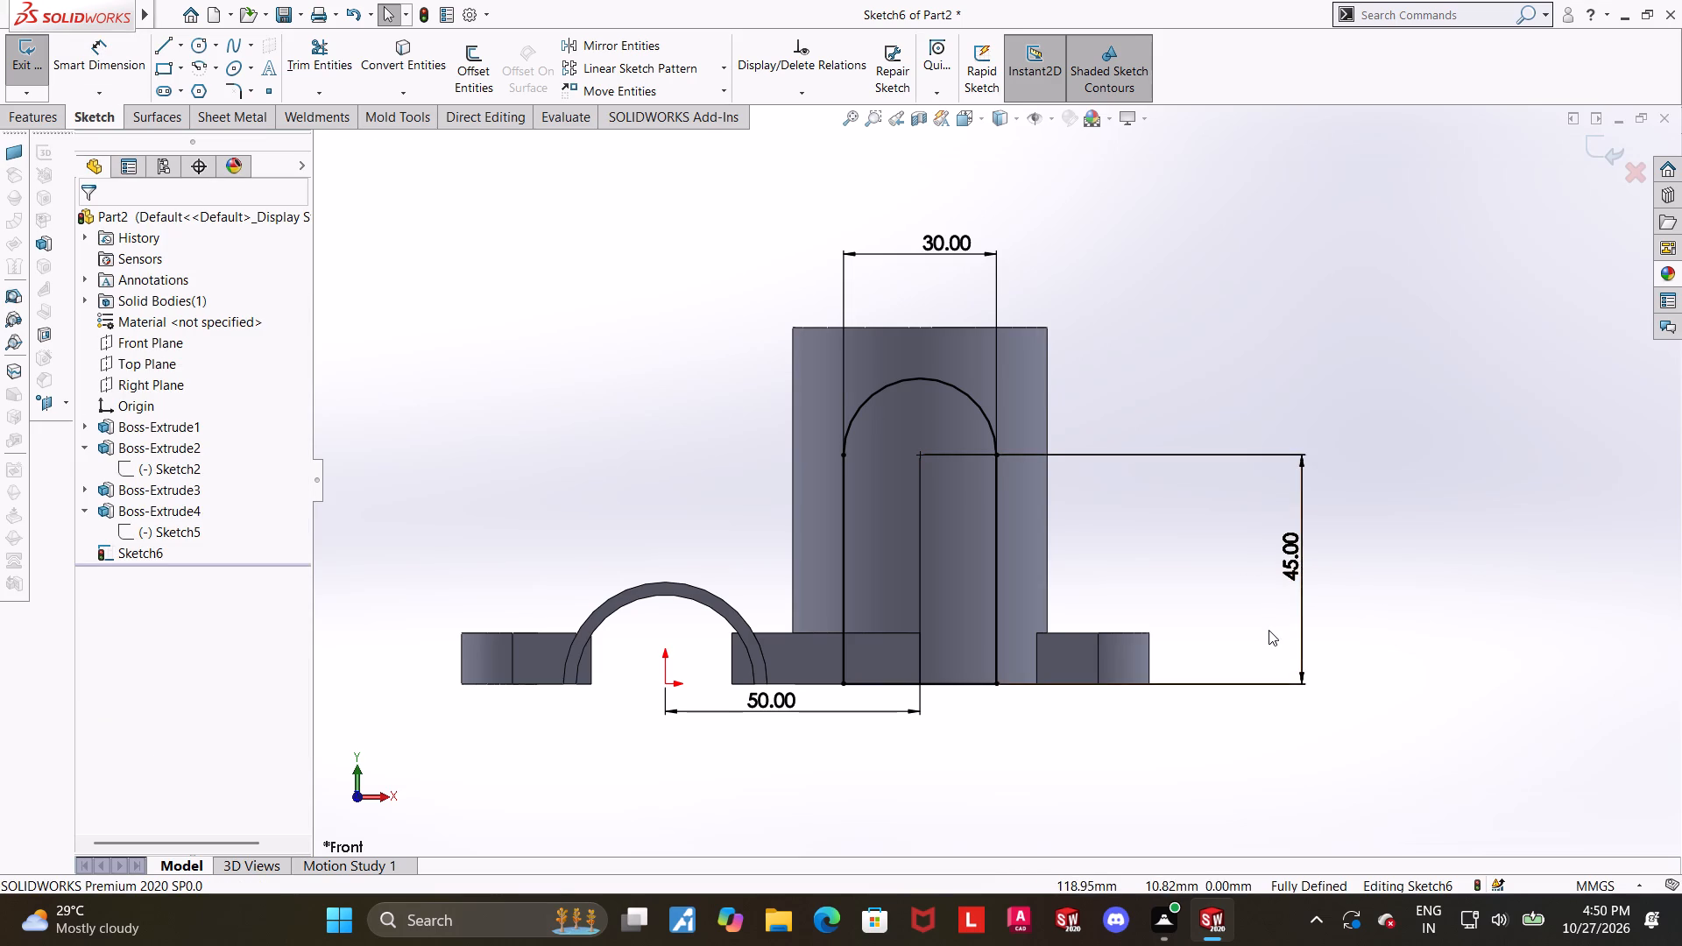
# Finish the fully dimensioned arch sketch and return to the part.
pyautogui.scroll(1, 1269, 630)
pyautogui.scroll(-1, 1075, 540)
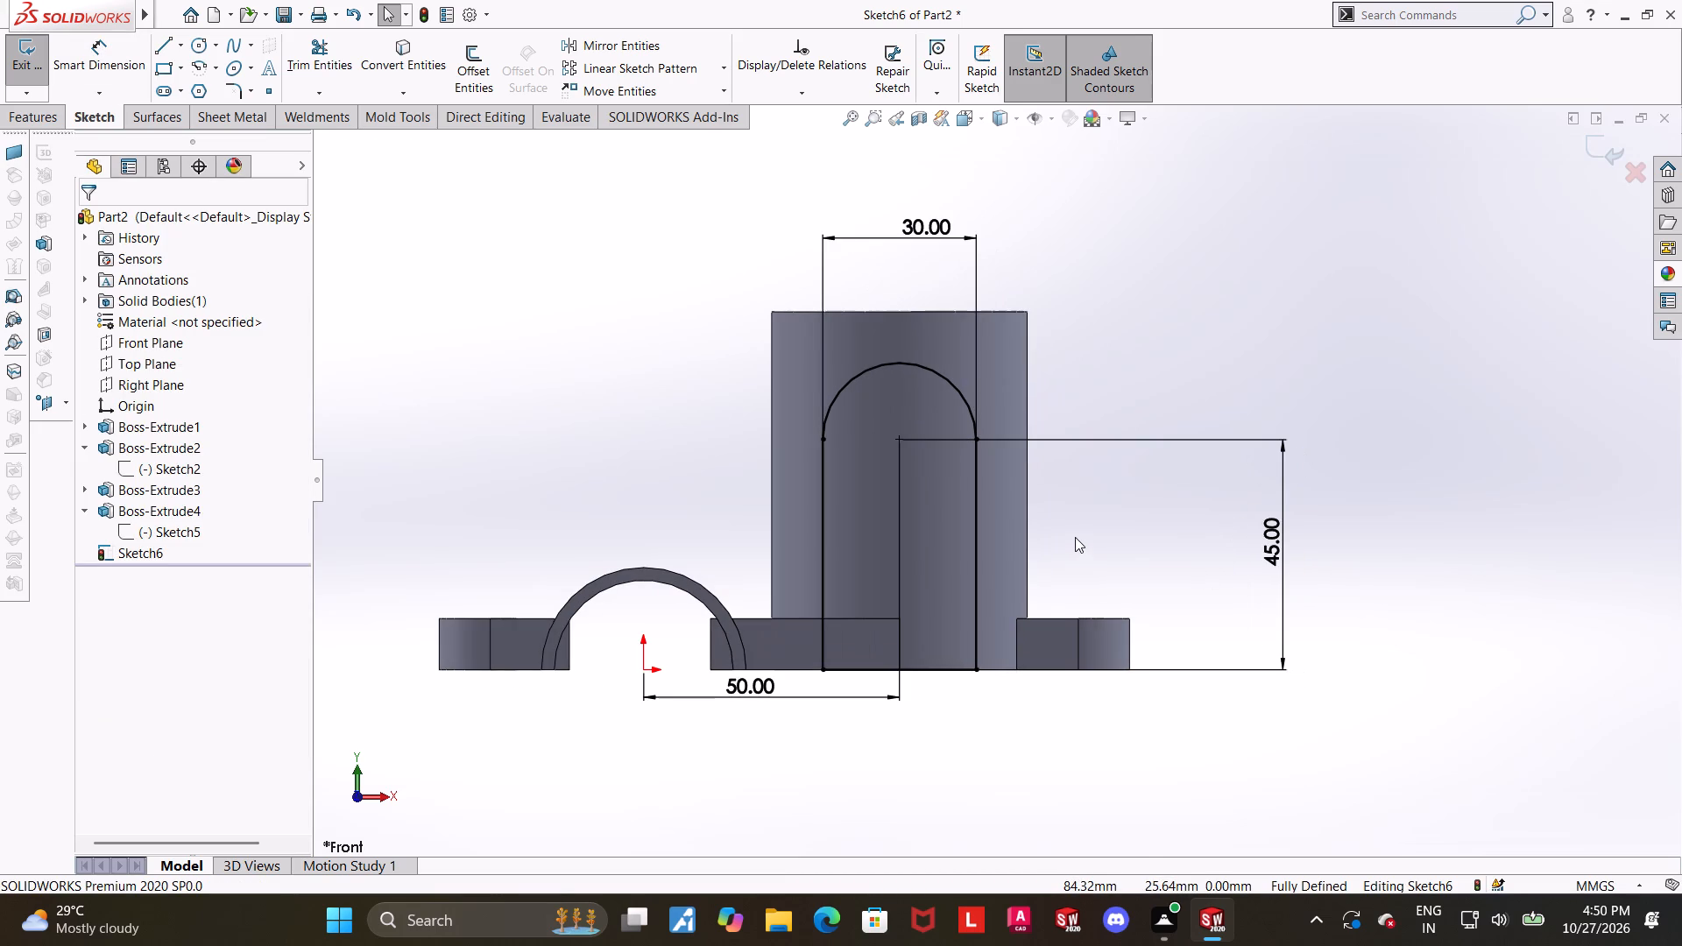
pyautogui.scroll(1, 1075, 537)
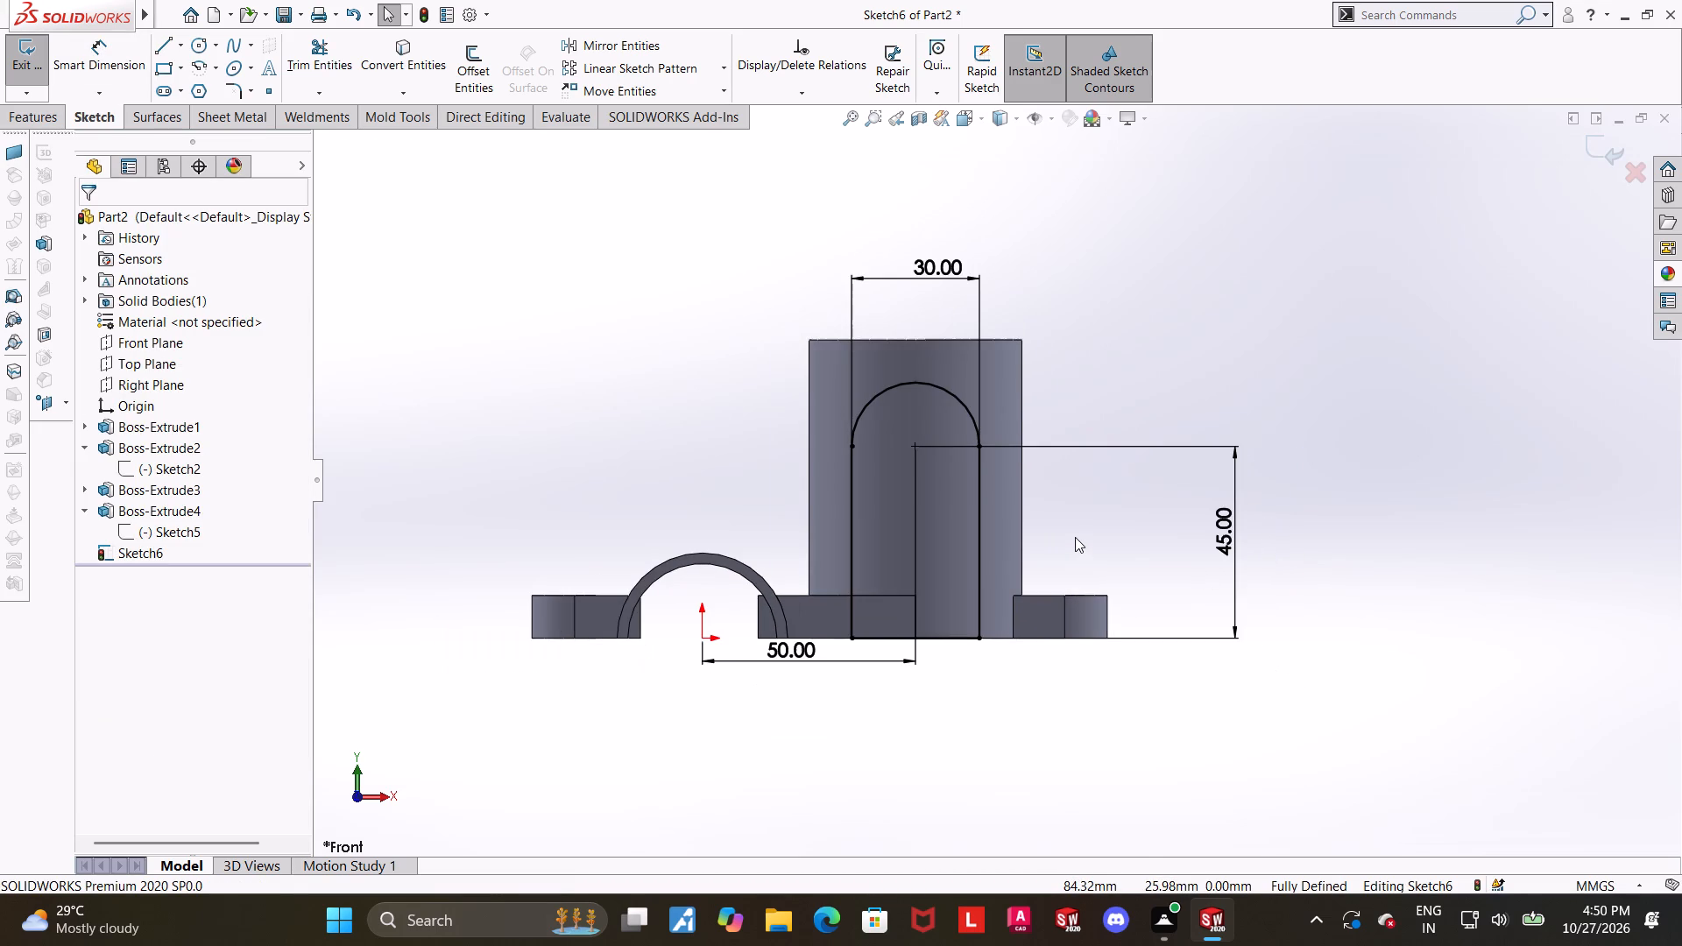
pyautogui.scroll(1, 1075, 537)
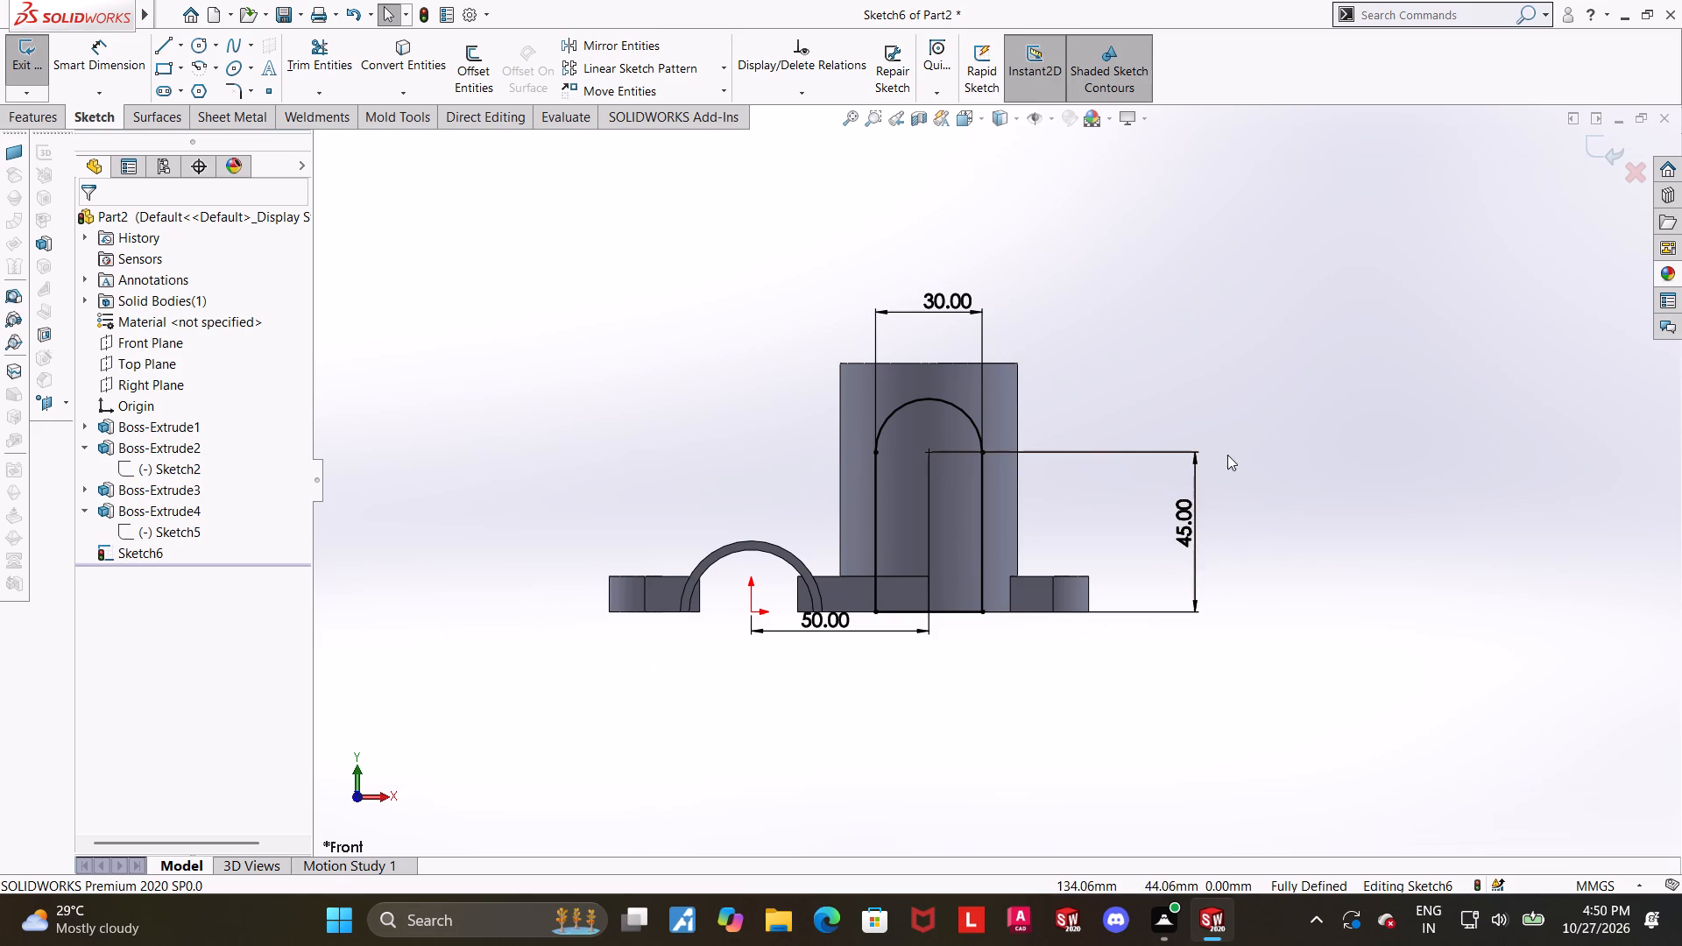
pyautogui.click(1594, 150)
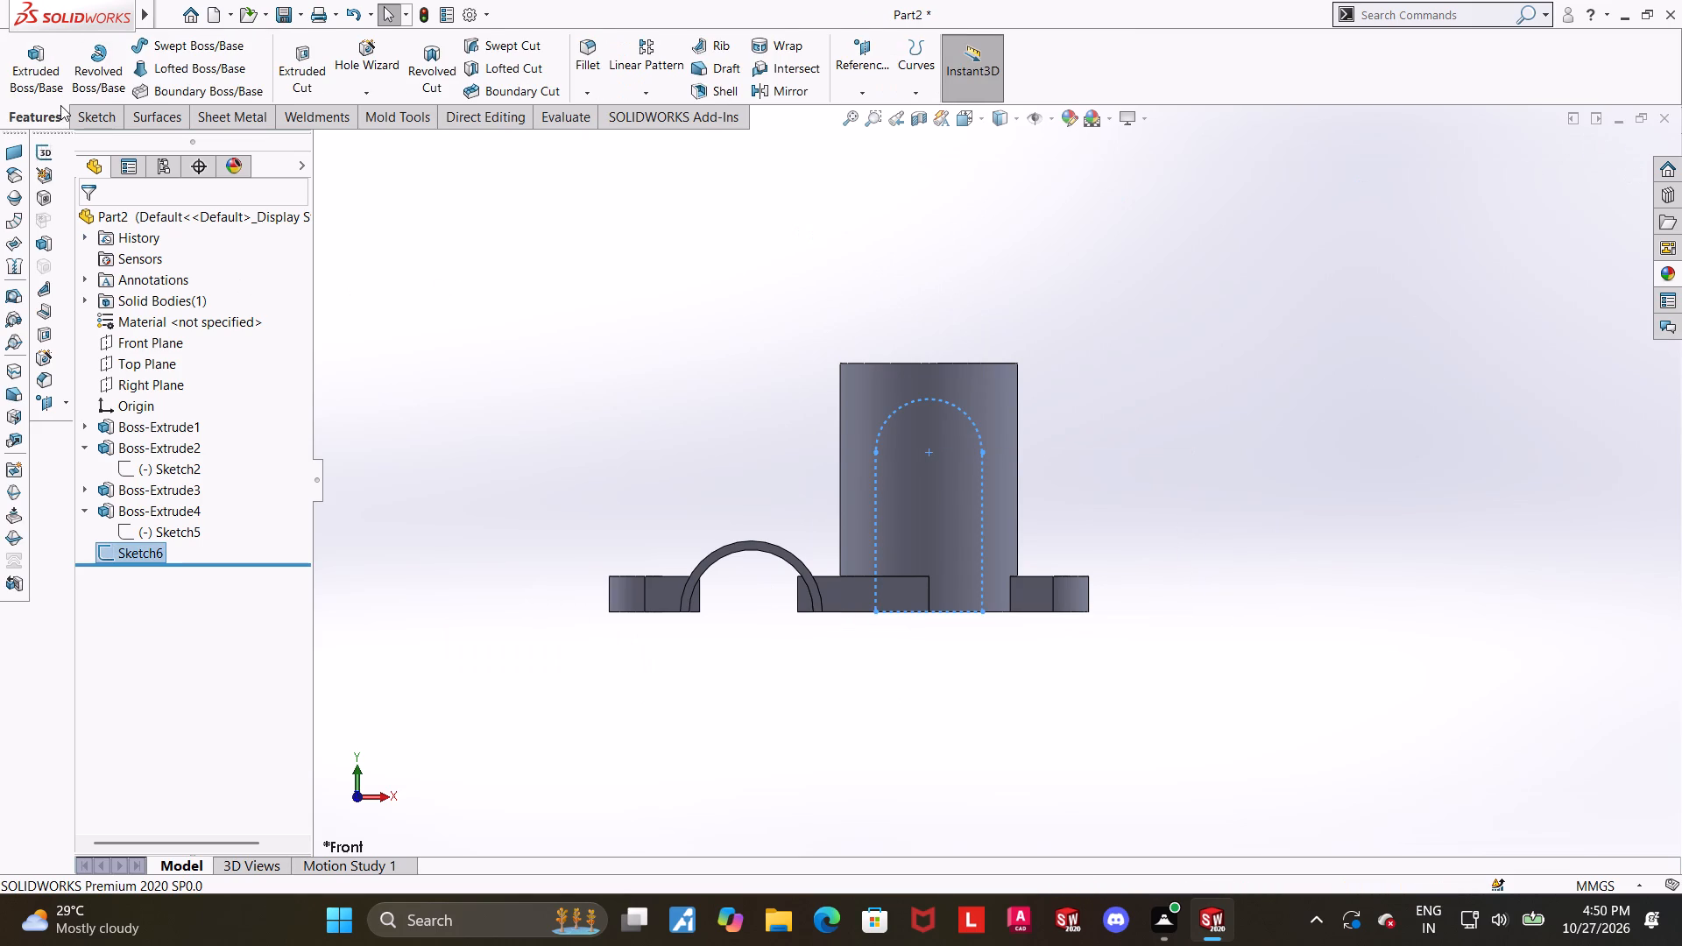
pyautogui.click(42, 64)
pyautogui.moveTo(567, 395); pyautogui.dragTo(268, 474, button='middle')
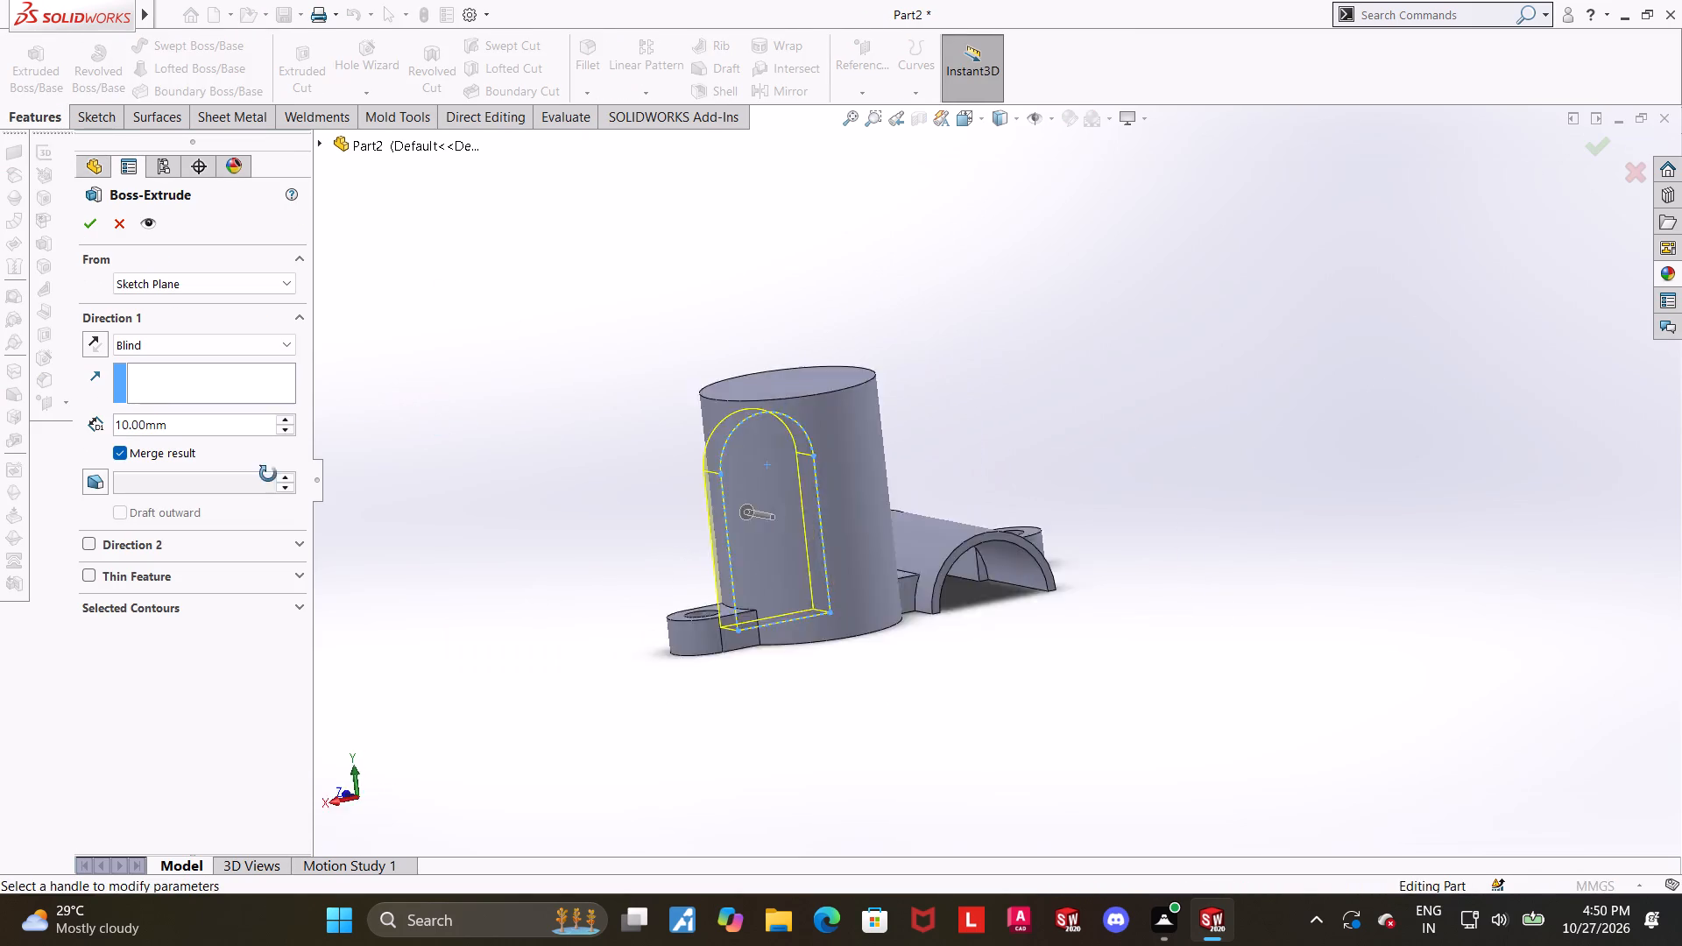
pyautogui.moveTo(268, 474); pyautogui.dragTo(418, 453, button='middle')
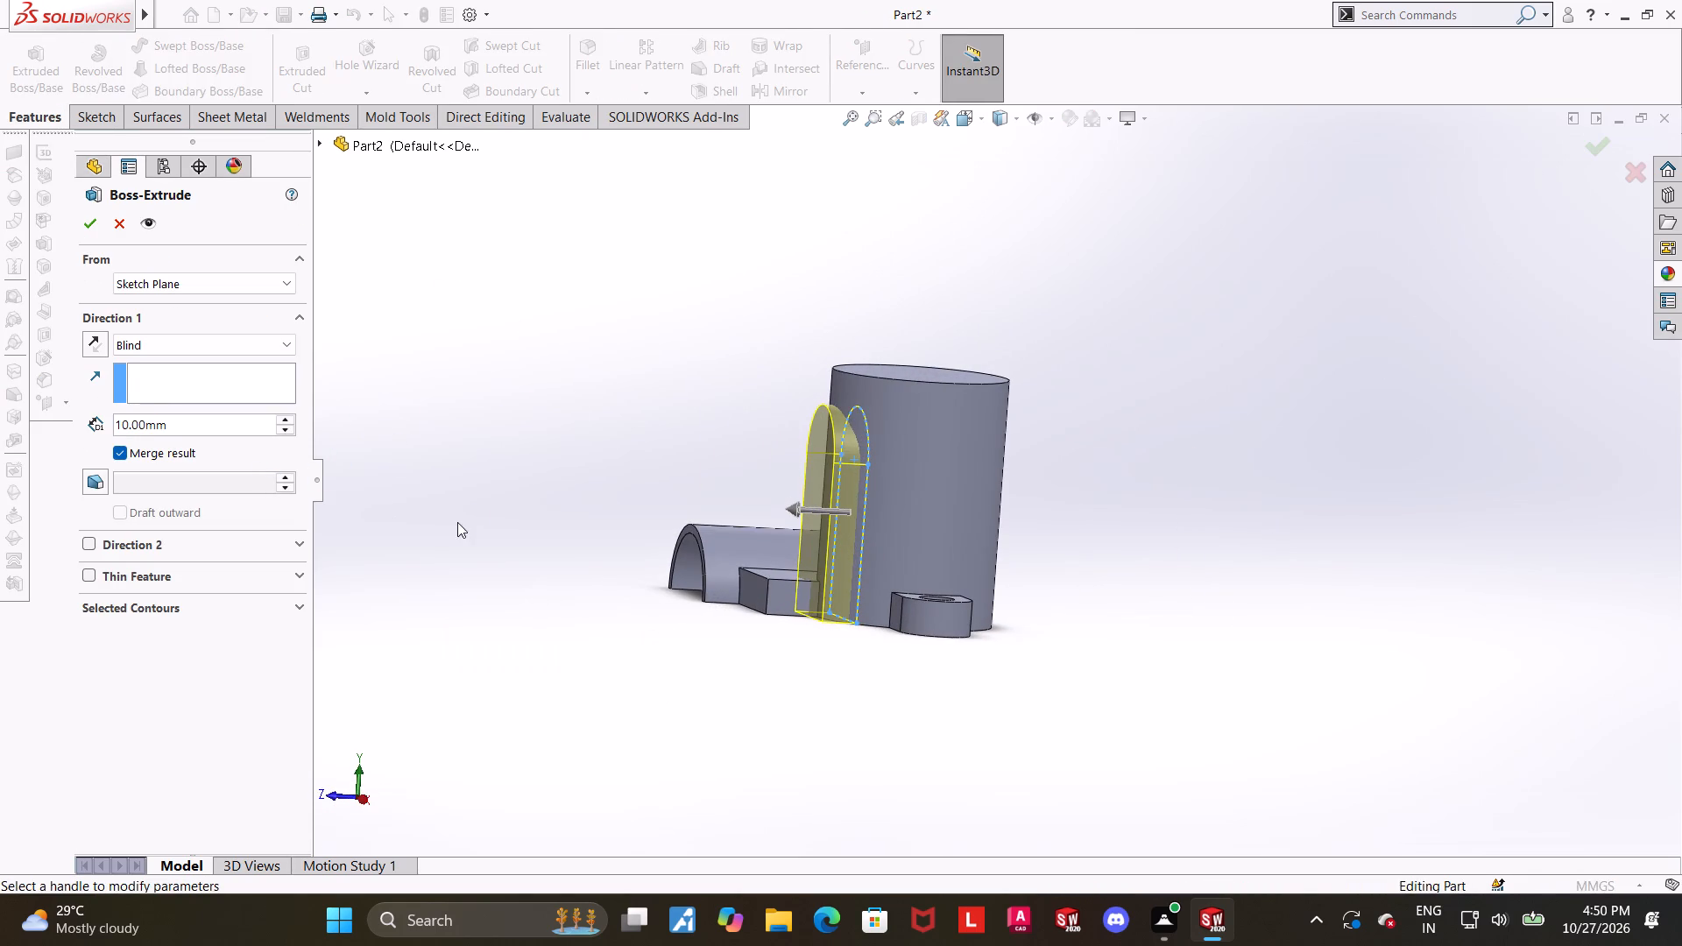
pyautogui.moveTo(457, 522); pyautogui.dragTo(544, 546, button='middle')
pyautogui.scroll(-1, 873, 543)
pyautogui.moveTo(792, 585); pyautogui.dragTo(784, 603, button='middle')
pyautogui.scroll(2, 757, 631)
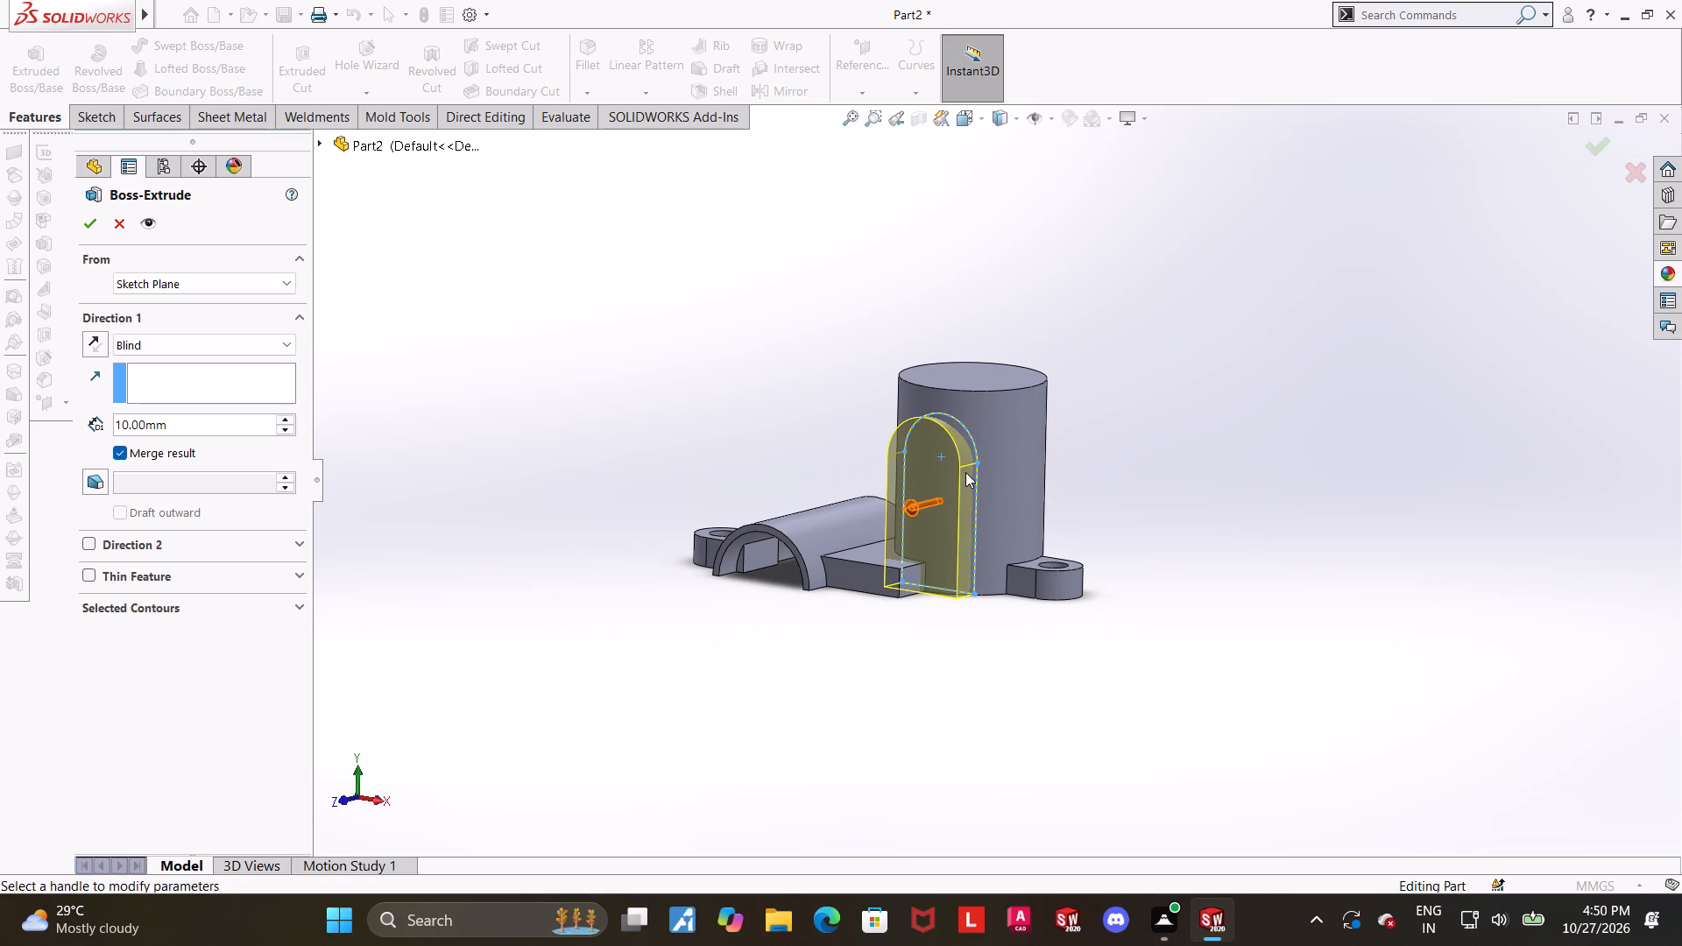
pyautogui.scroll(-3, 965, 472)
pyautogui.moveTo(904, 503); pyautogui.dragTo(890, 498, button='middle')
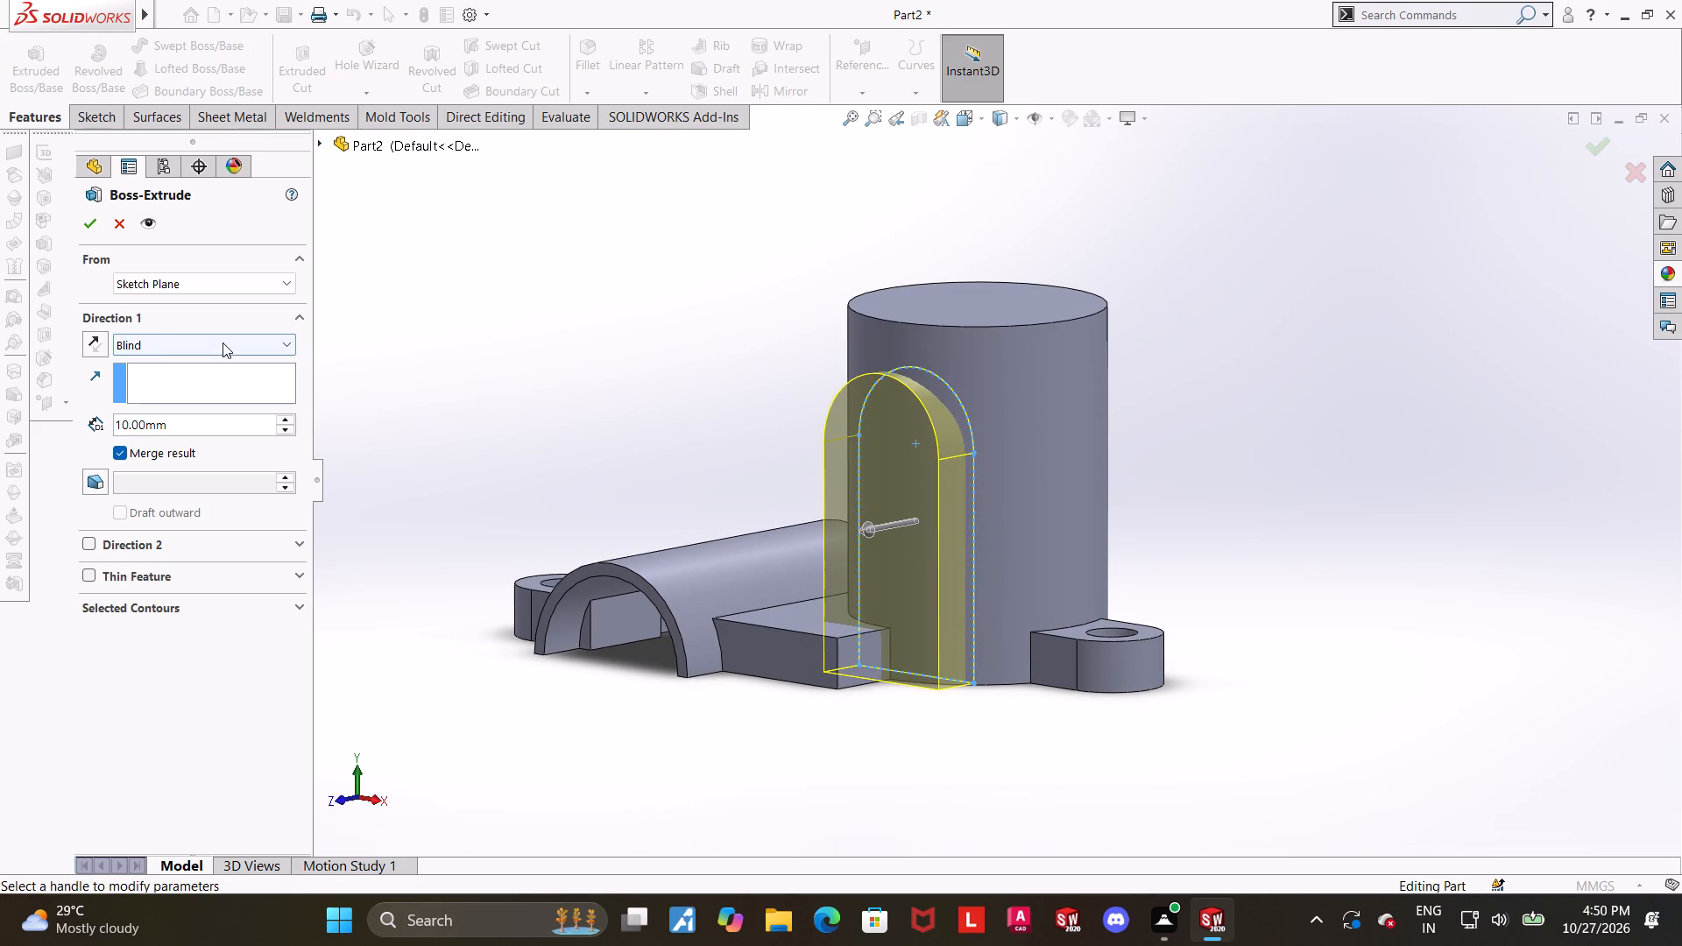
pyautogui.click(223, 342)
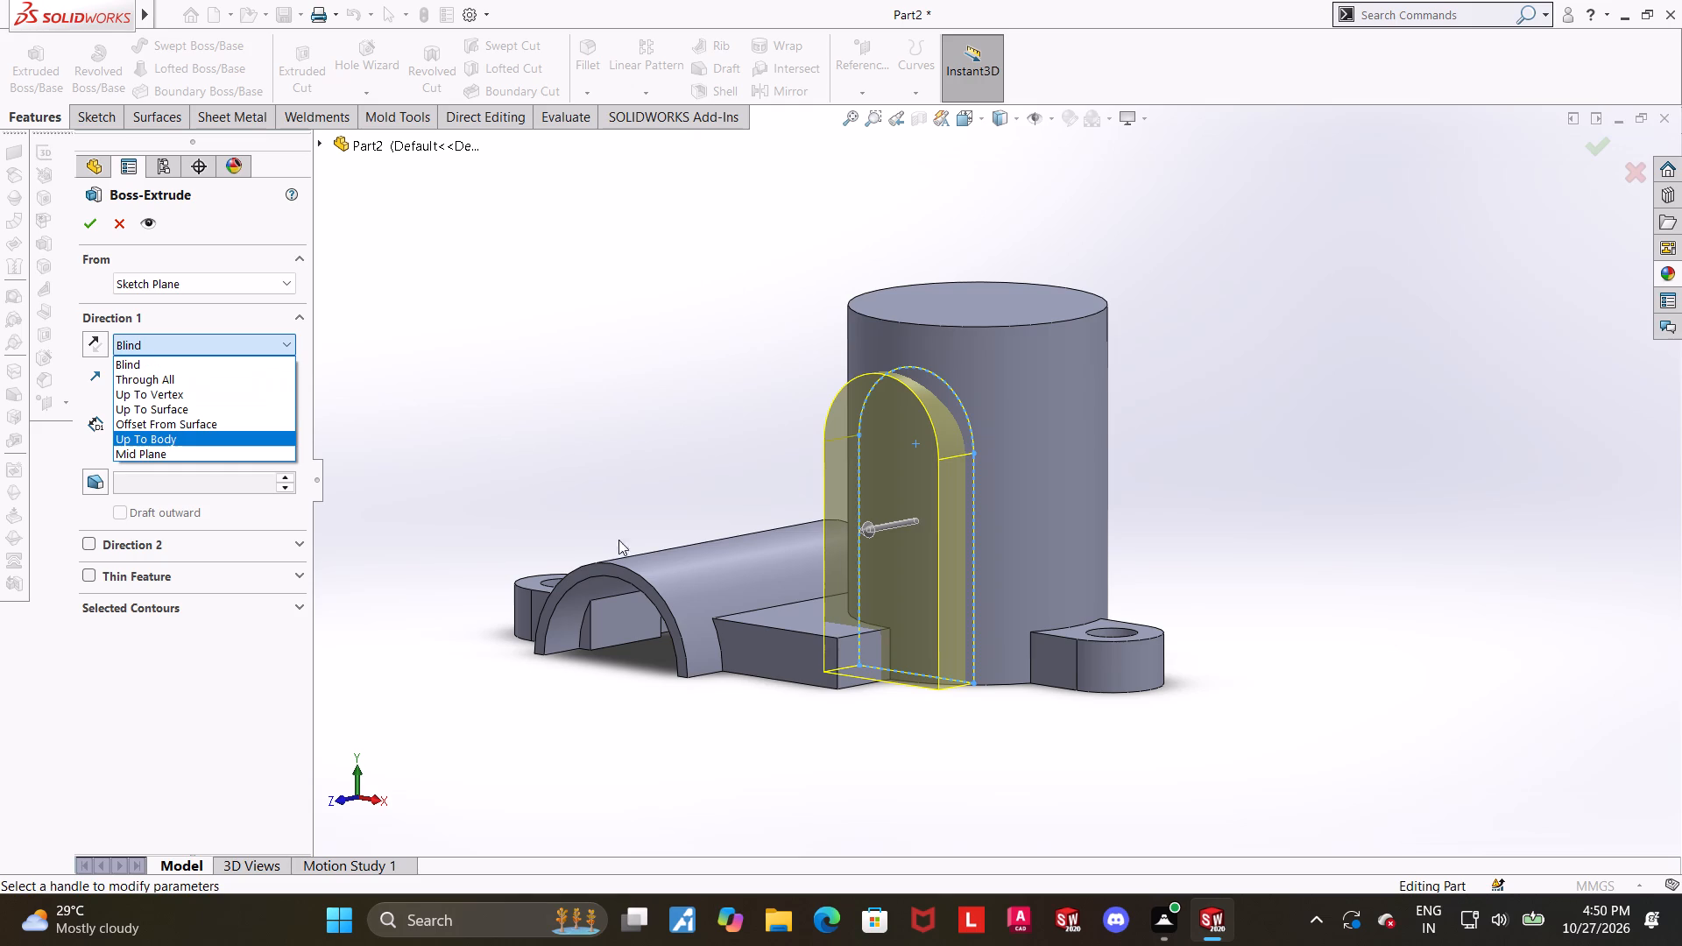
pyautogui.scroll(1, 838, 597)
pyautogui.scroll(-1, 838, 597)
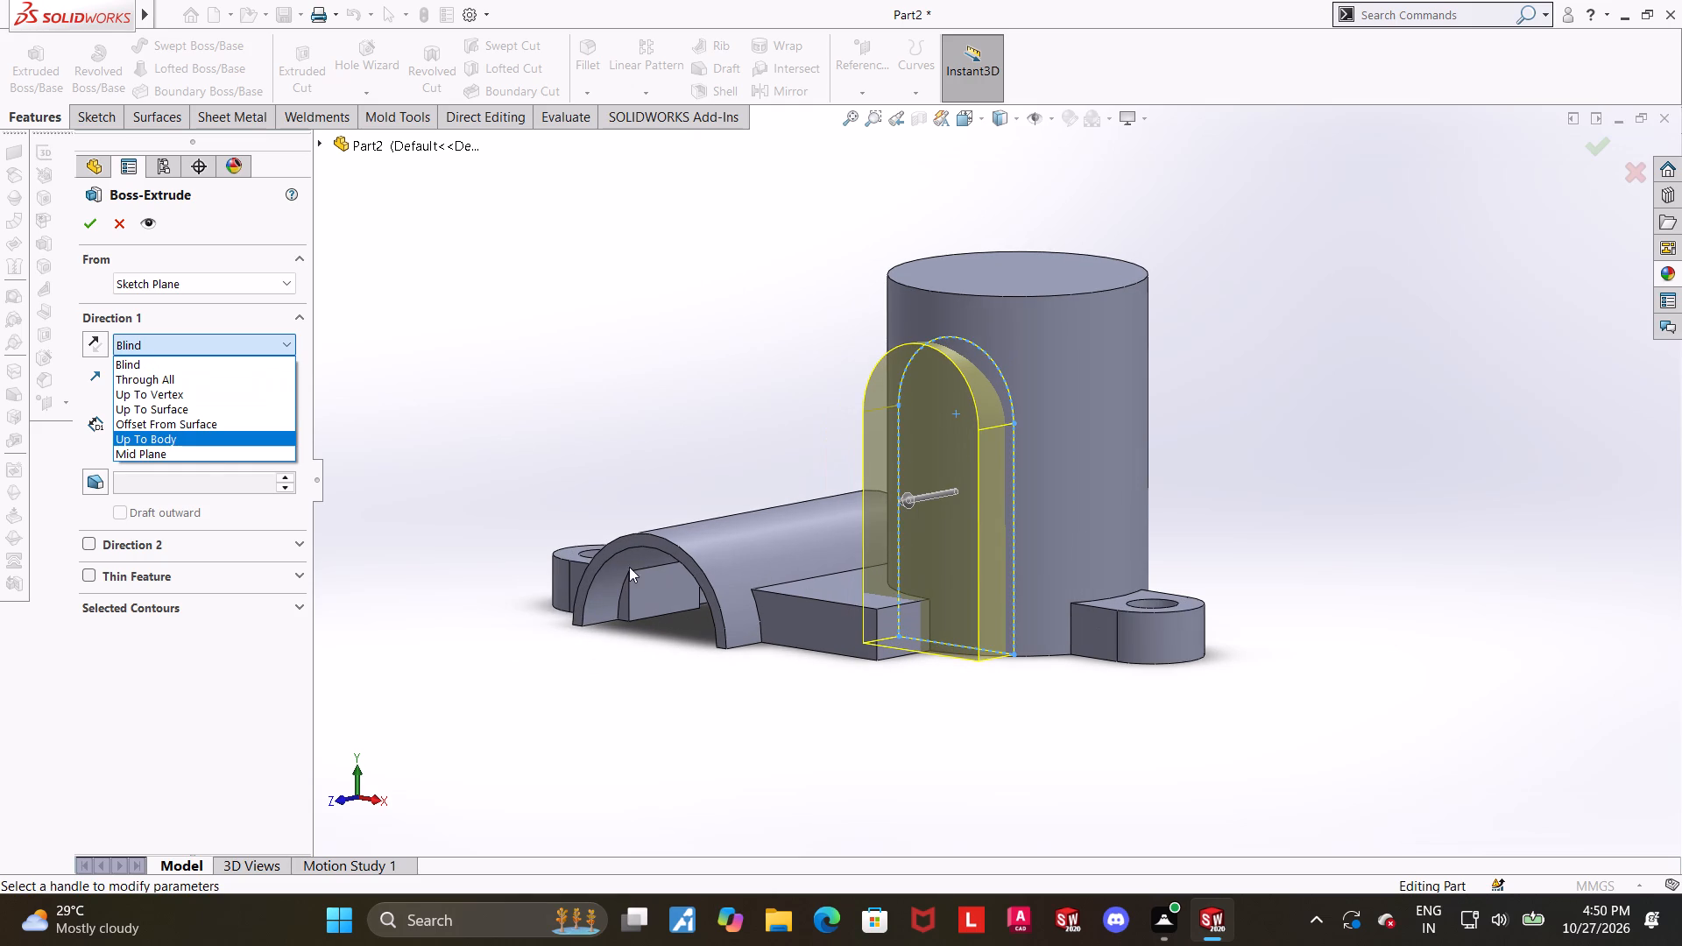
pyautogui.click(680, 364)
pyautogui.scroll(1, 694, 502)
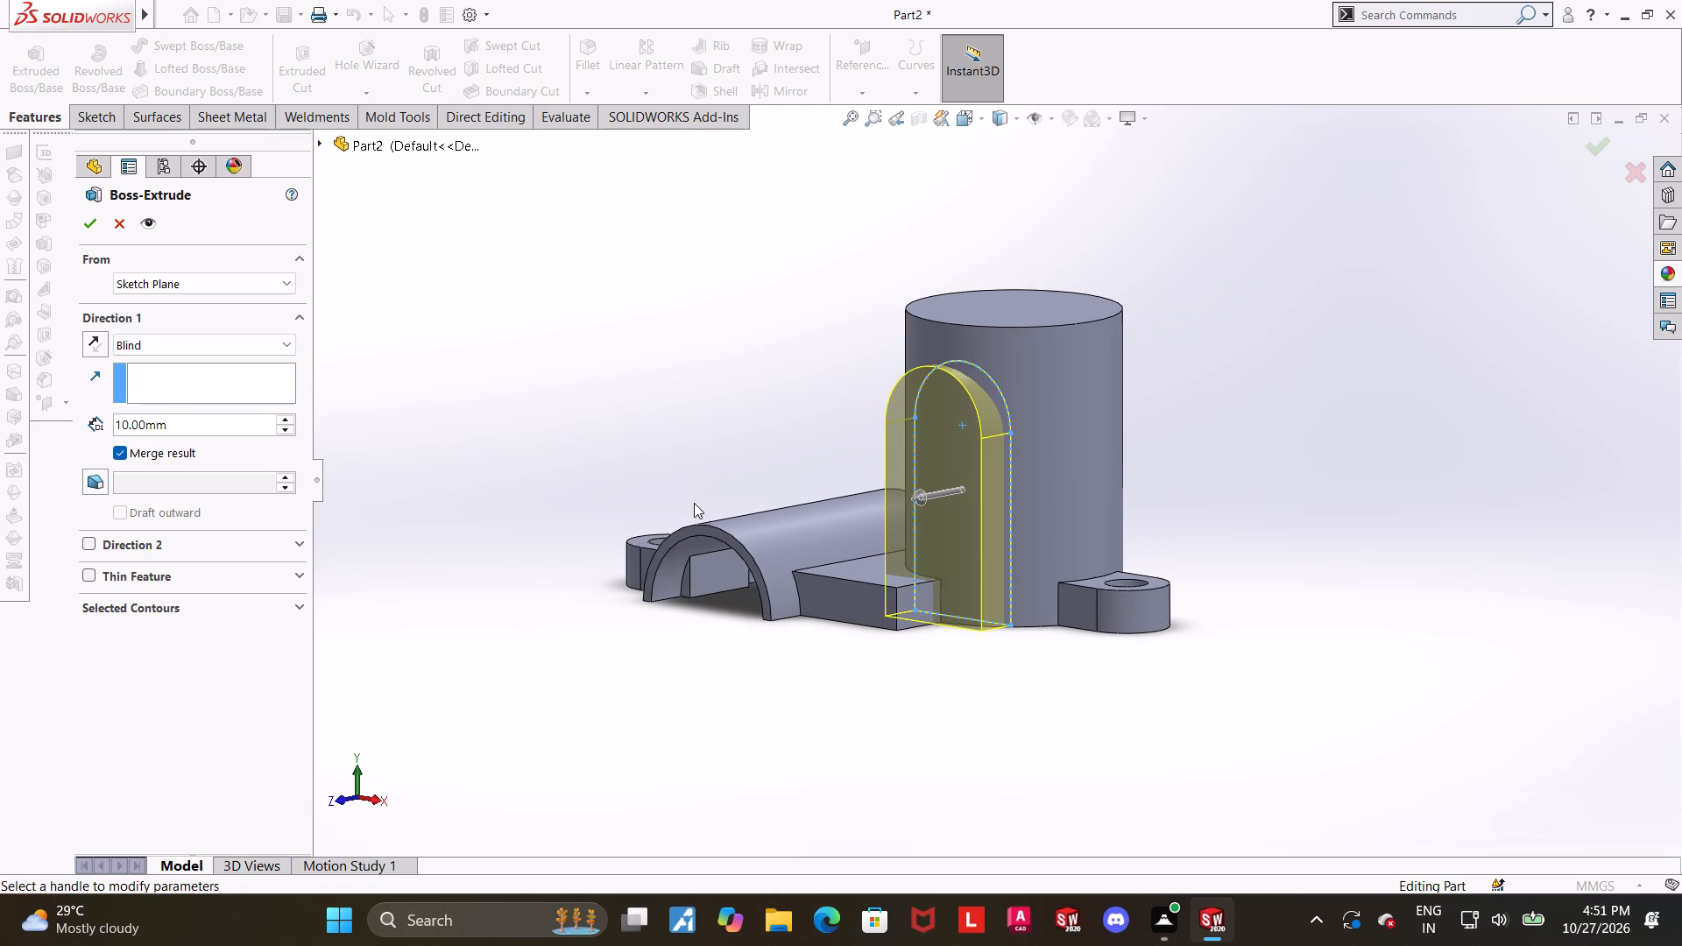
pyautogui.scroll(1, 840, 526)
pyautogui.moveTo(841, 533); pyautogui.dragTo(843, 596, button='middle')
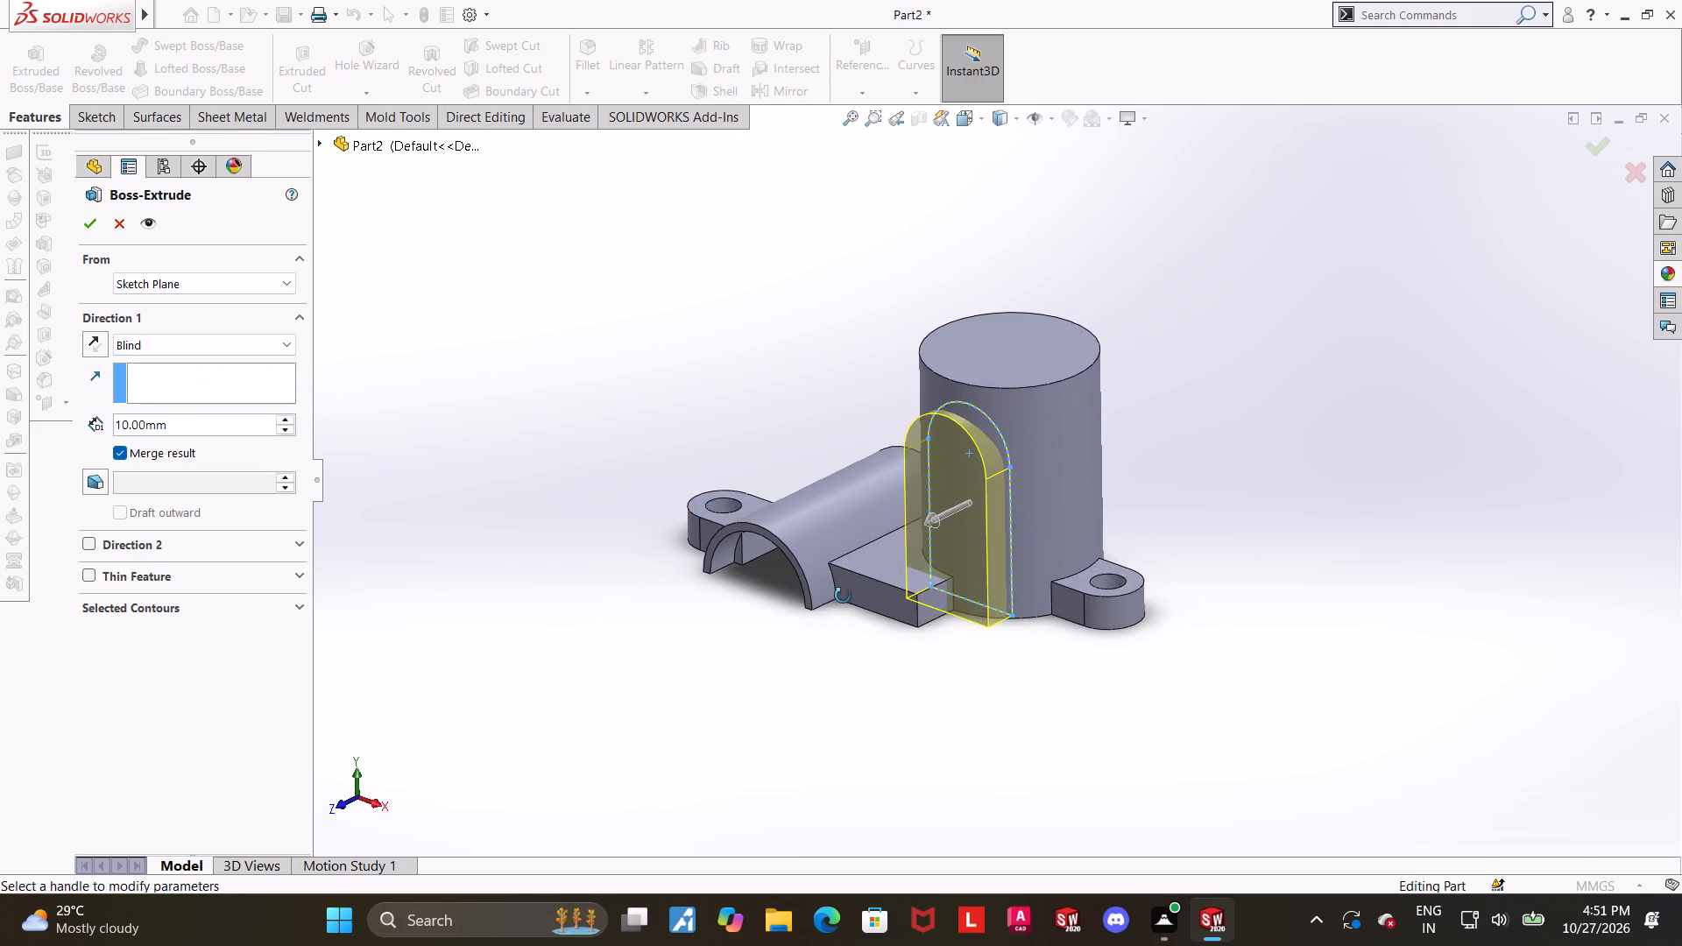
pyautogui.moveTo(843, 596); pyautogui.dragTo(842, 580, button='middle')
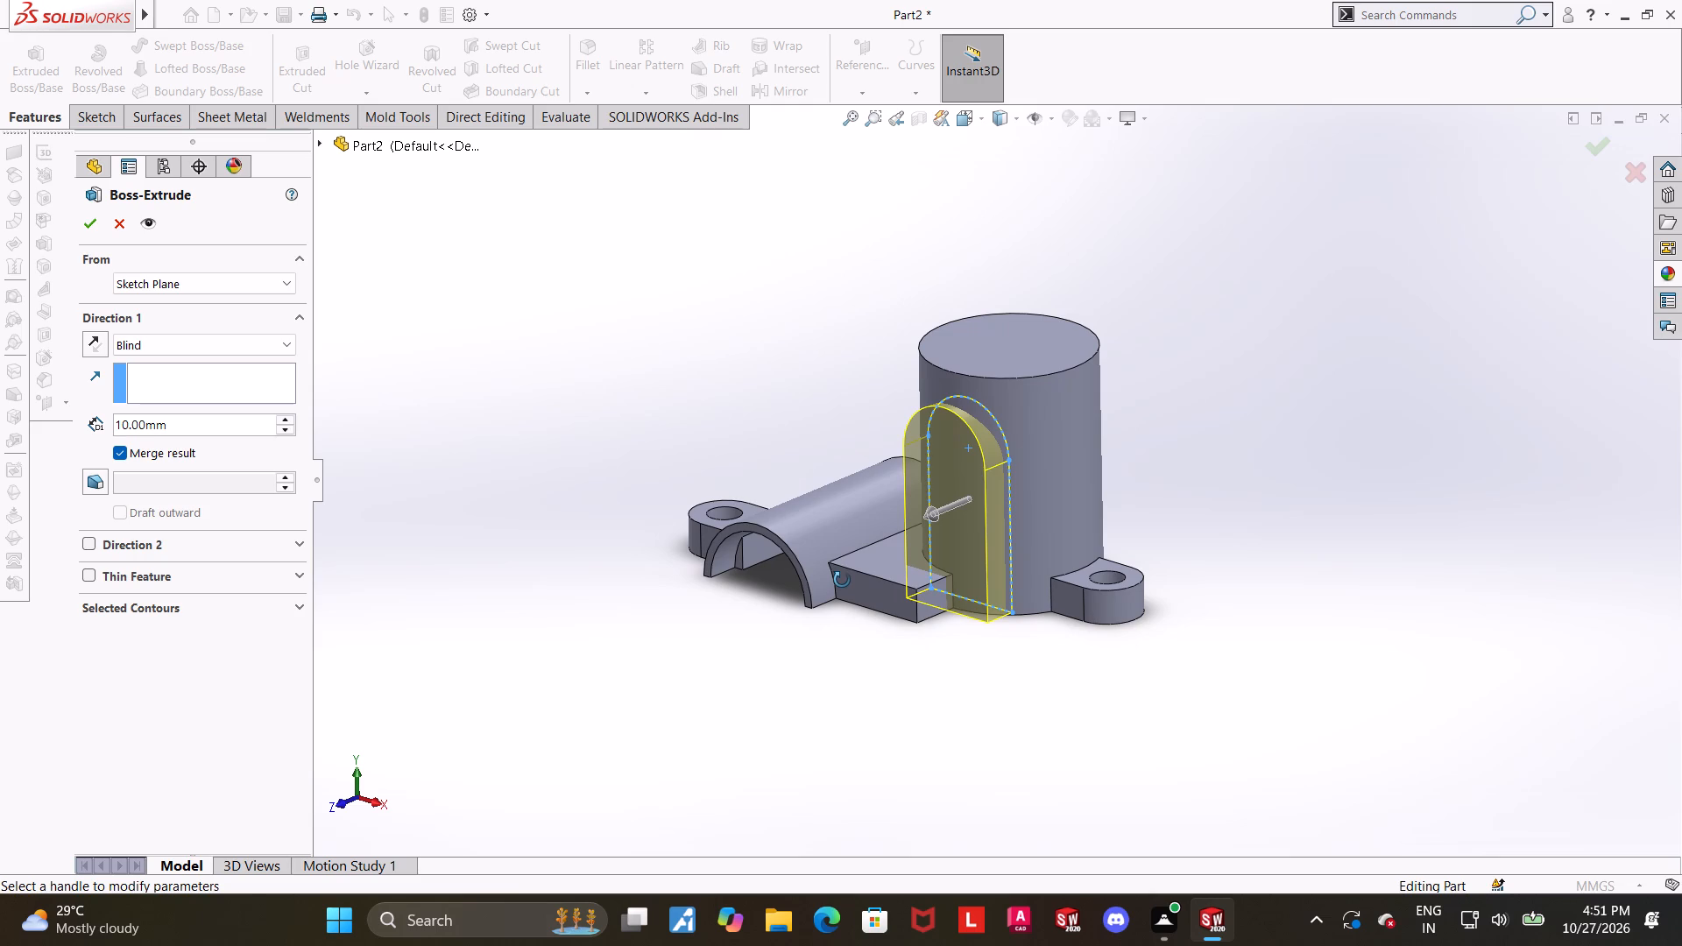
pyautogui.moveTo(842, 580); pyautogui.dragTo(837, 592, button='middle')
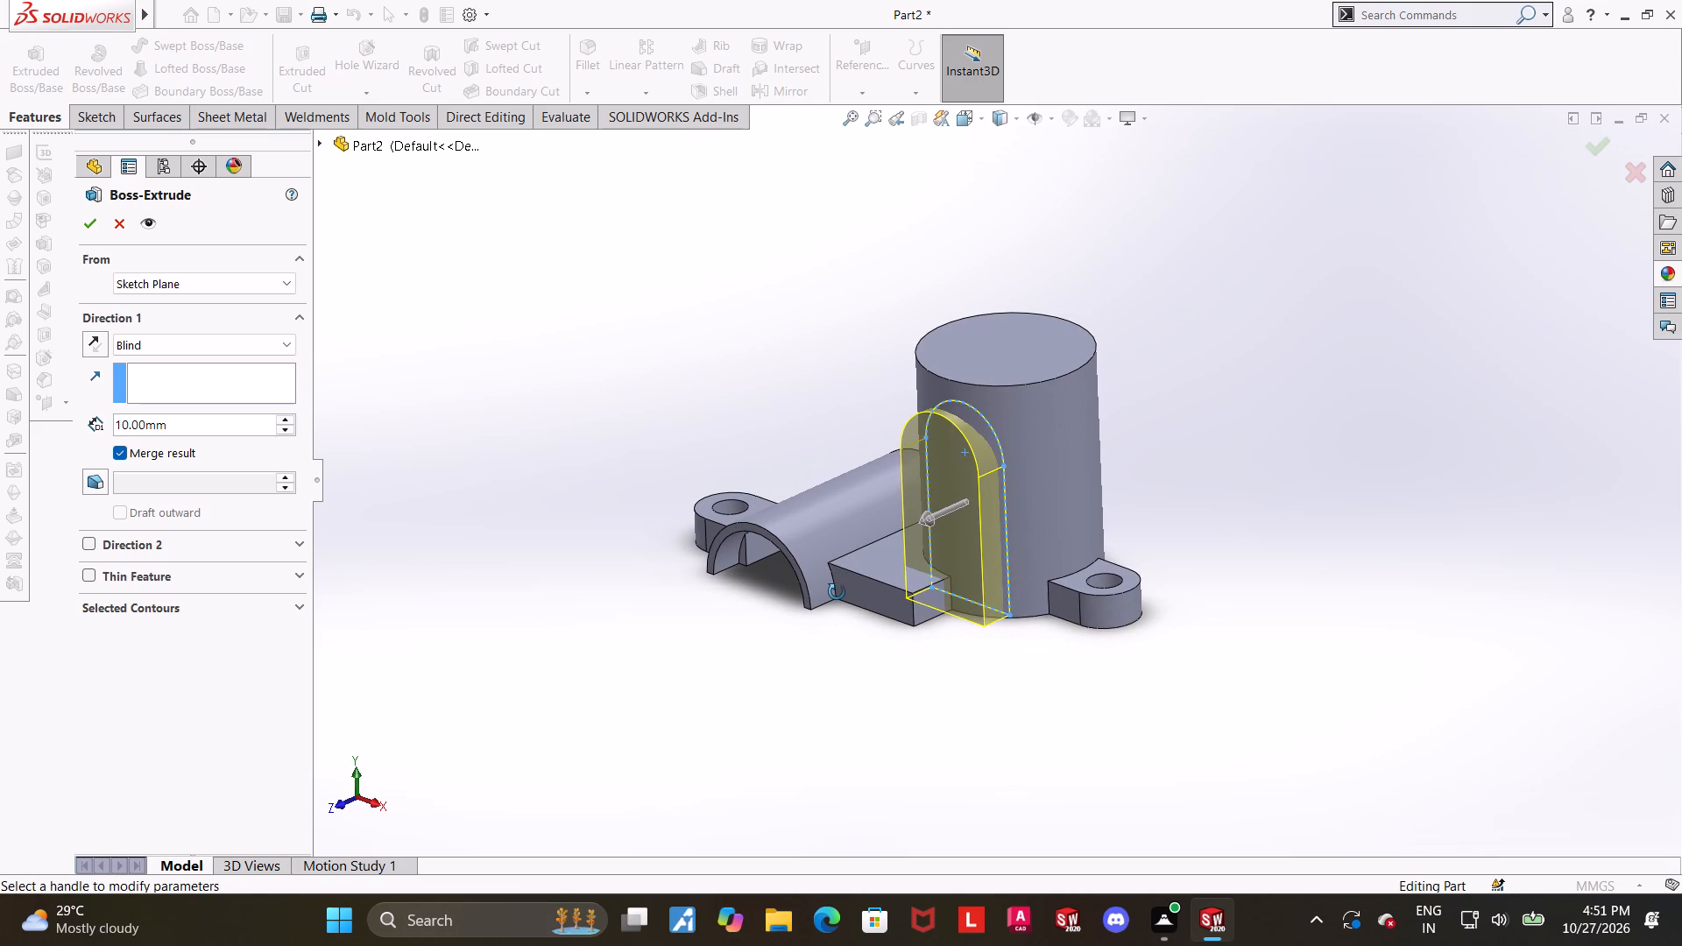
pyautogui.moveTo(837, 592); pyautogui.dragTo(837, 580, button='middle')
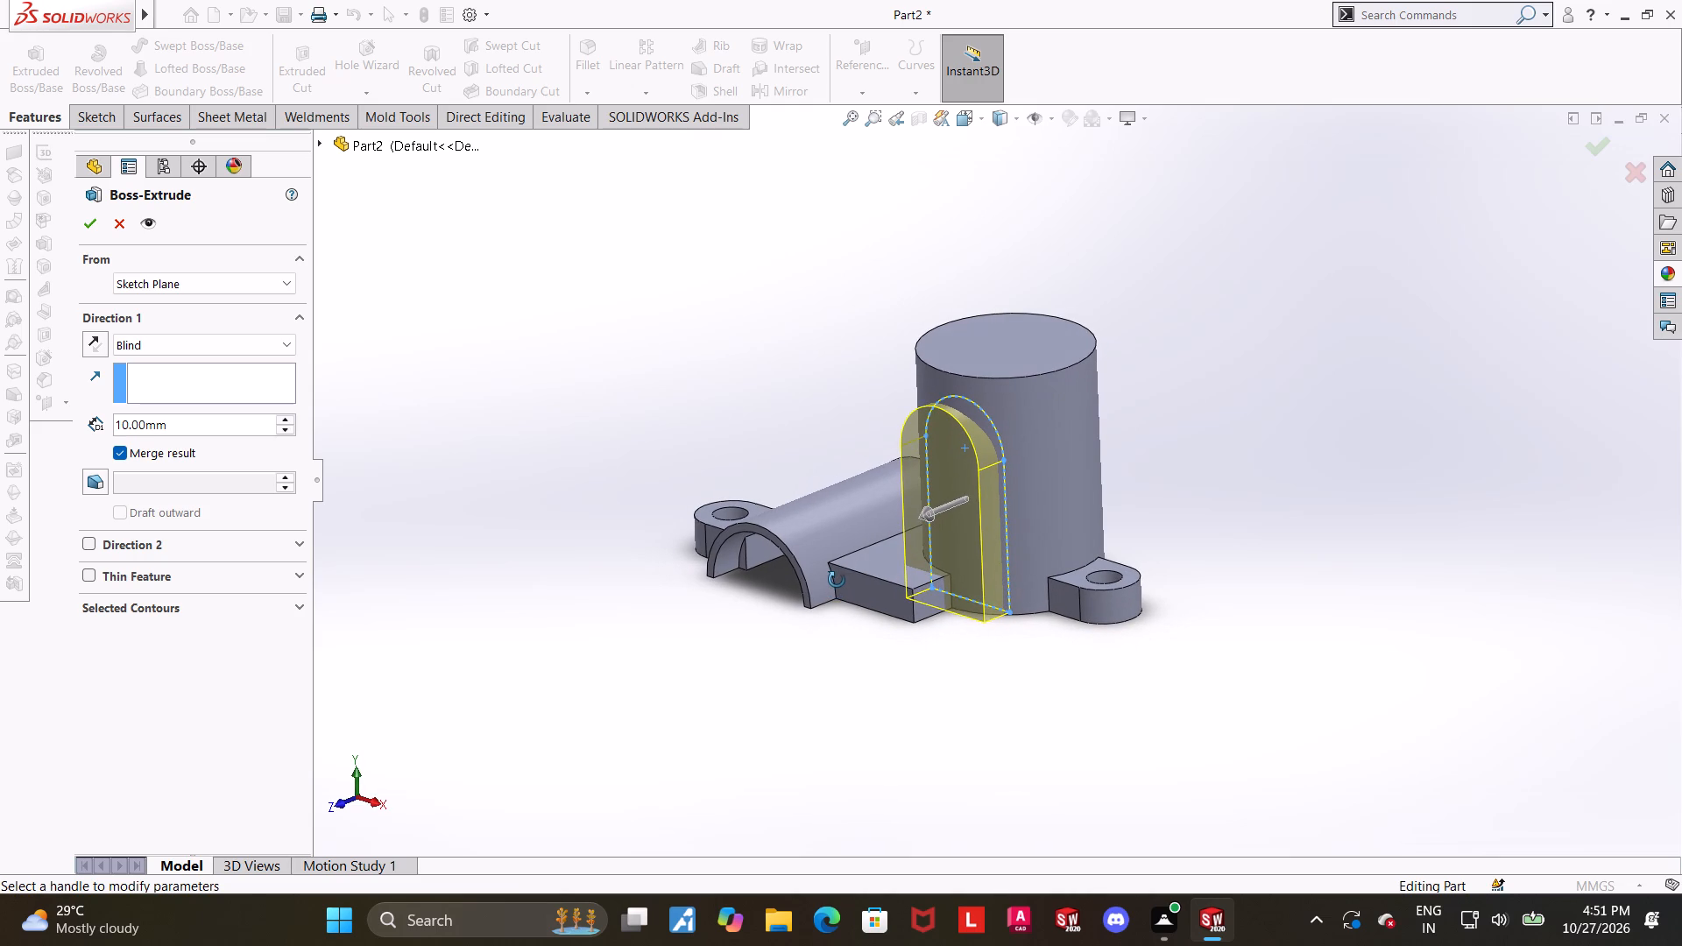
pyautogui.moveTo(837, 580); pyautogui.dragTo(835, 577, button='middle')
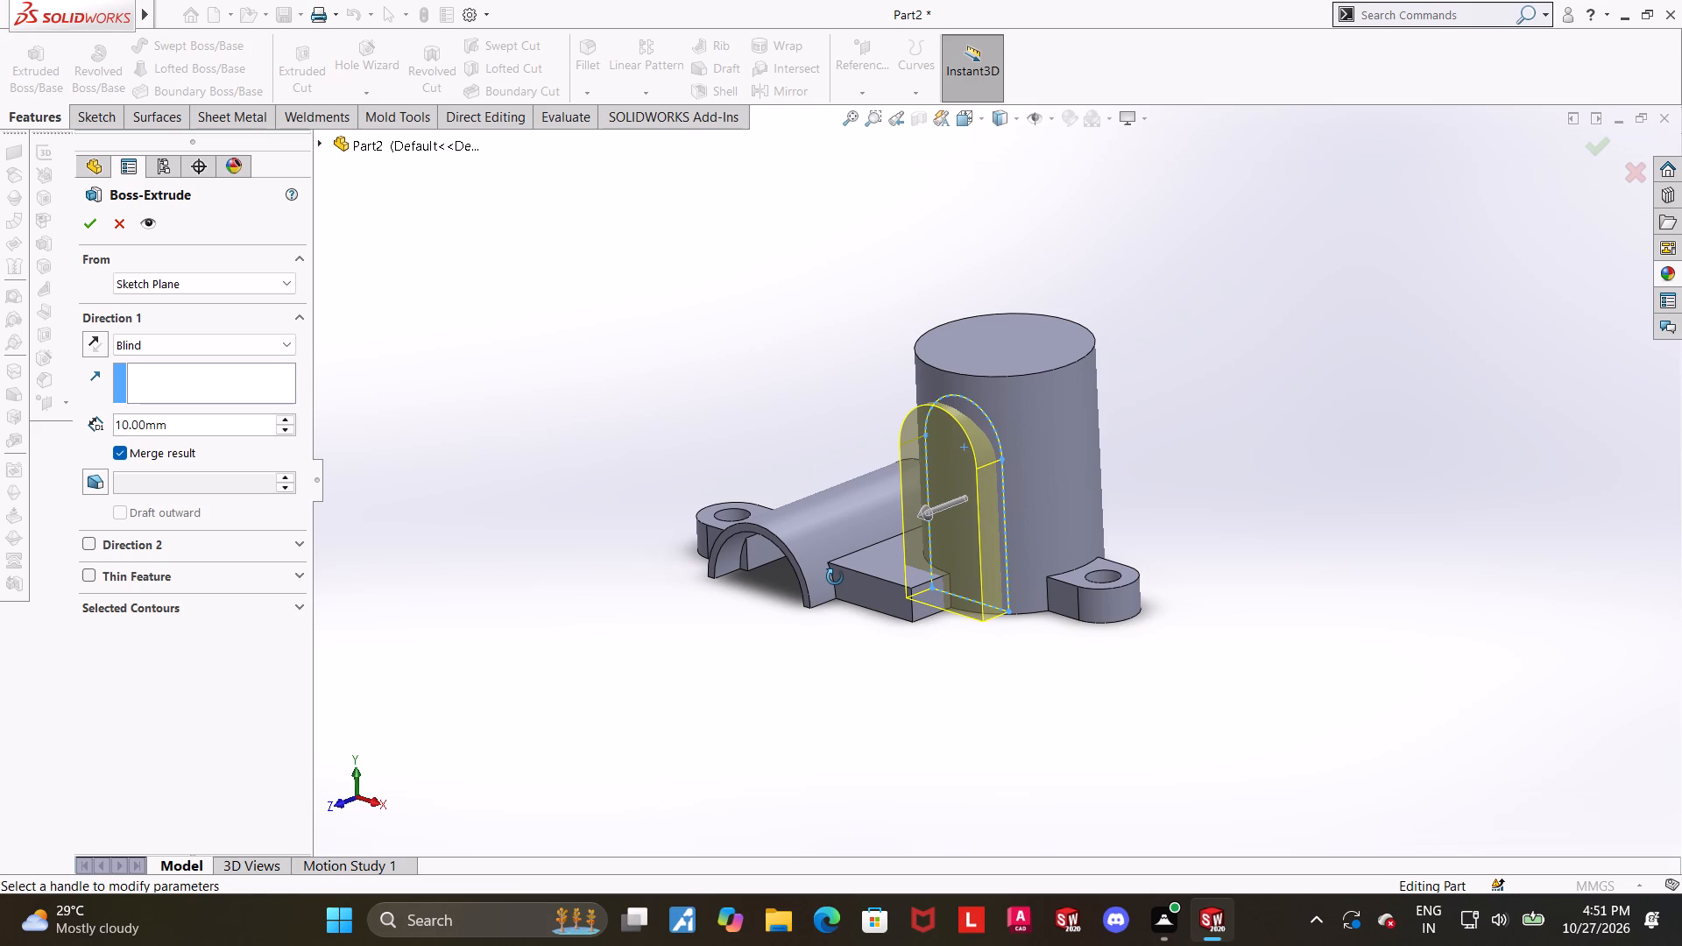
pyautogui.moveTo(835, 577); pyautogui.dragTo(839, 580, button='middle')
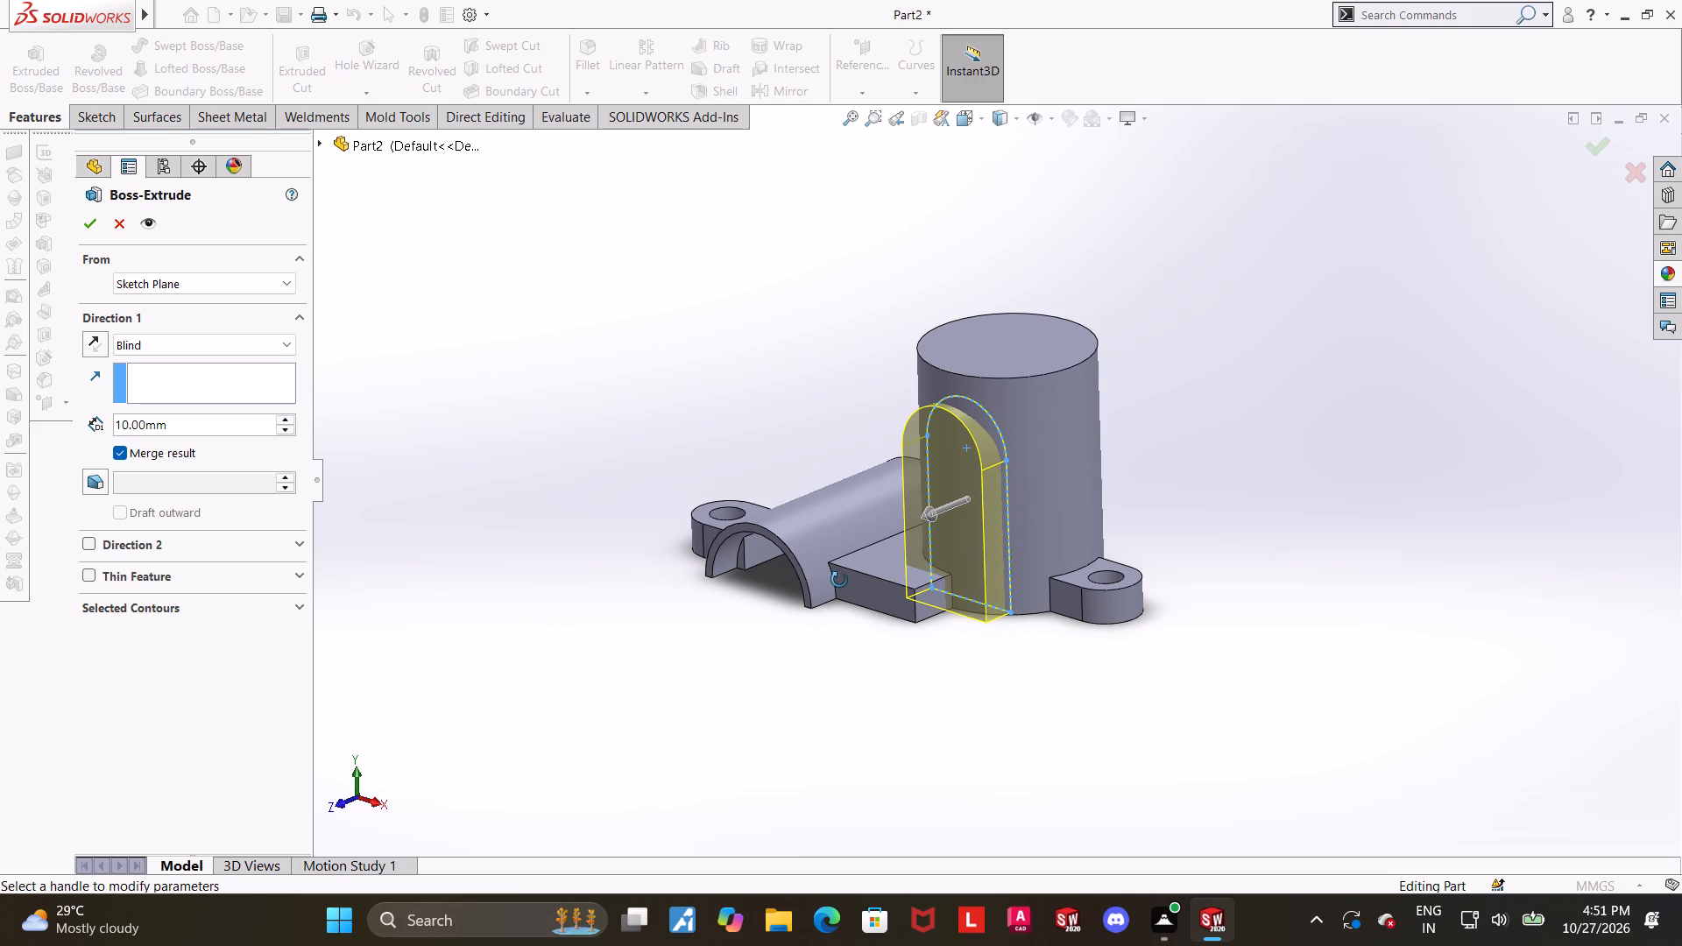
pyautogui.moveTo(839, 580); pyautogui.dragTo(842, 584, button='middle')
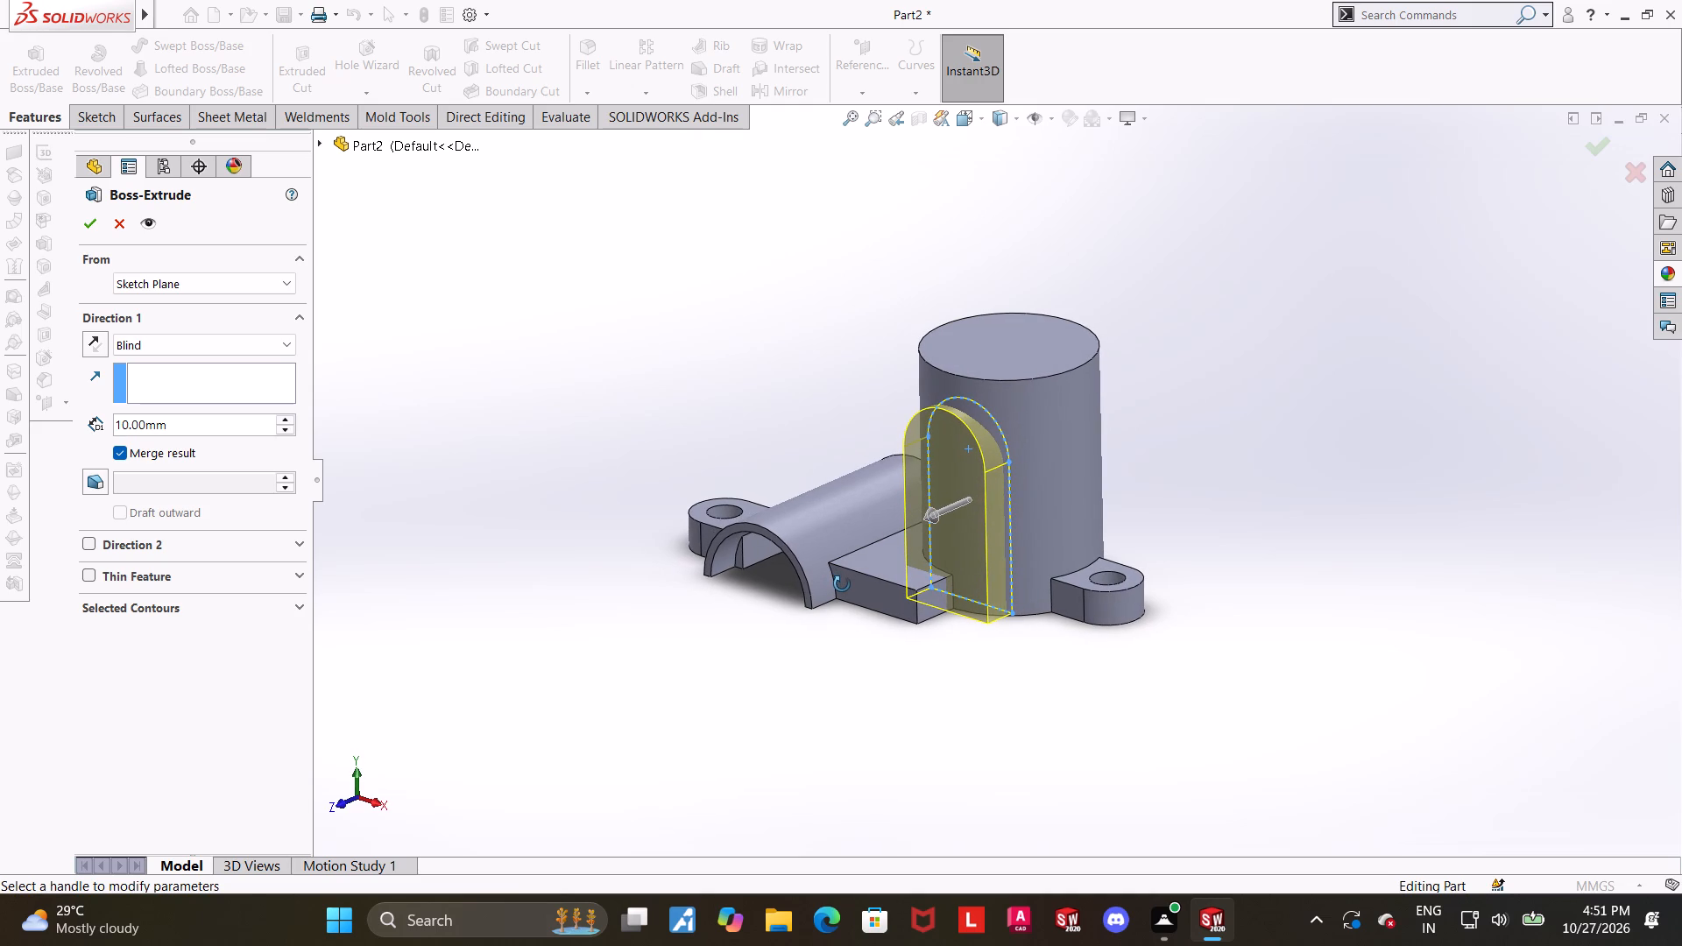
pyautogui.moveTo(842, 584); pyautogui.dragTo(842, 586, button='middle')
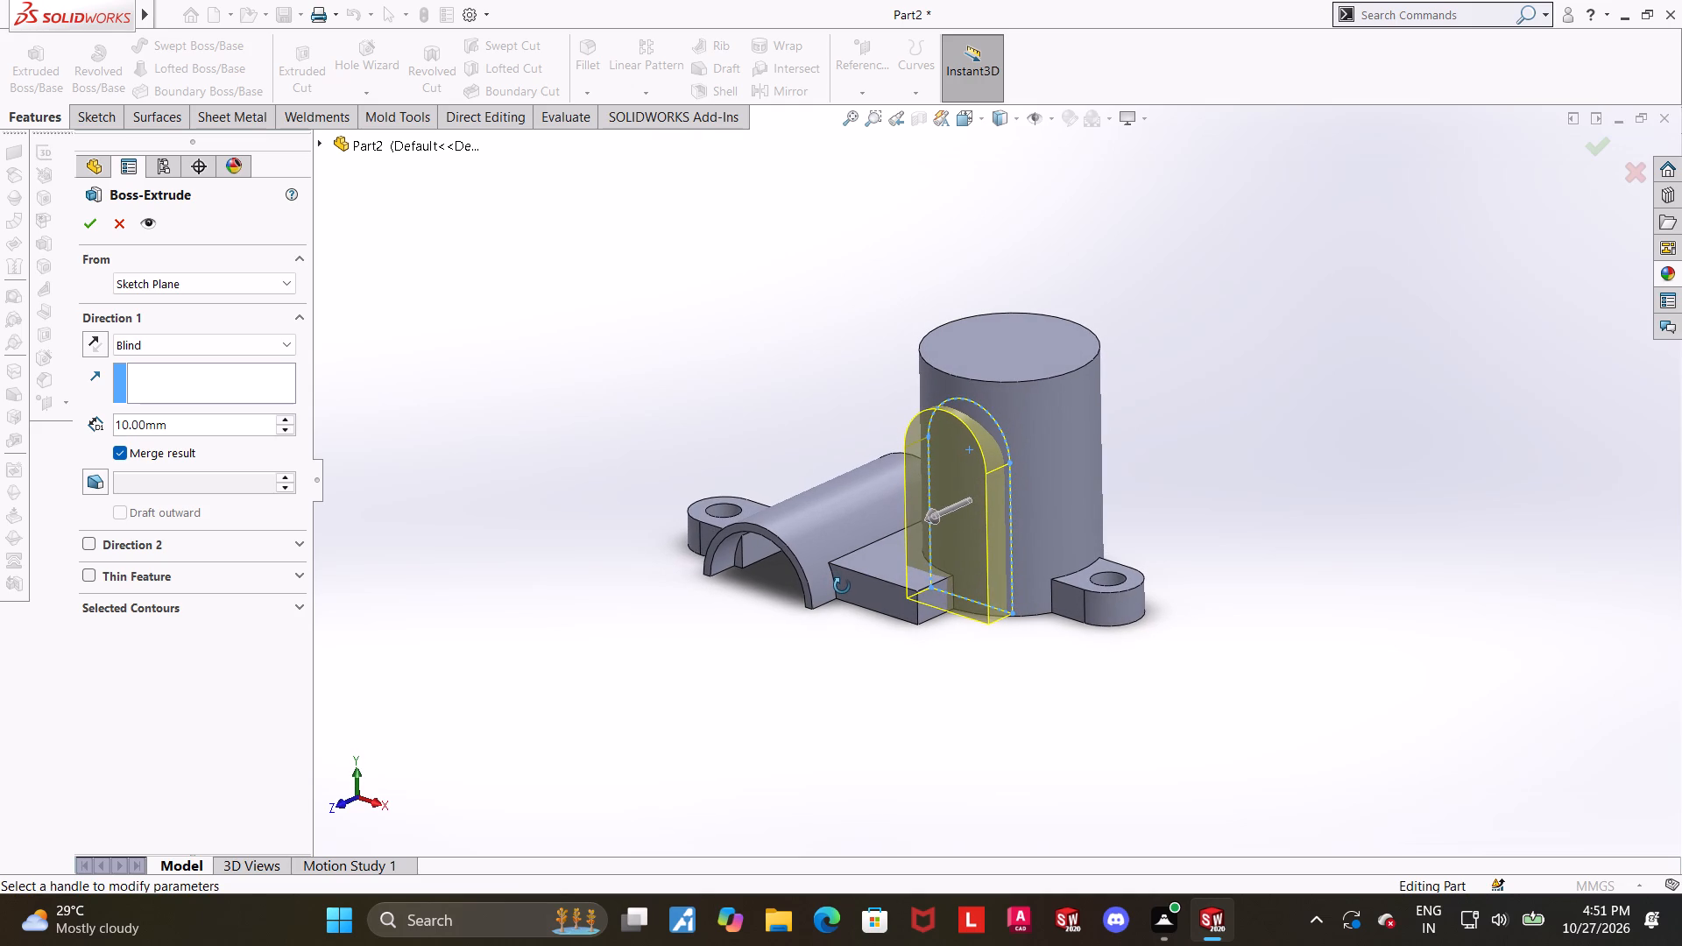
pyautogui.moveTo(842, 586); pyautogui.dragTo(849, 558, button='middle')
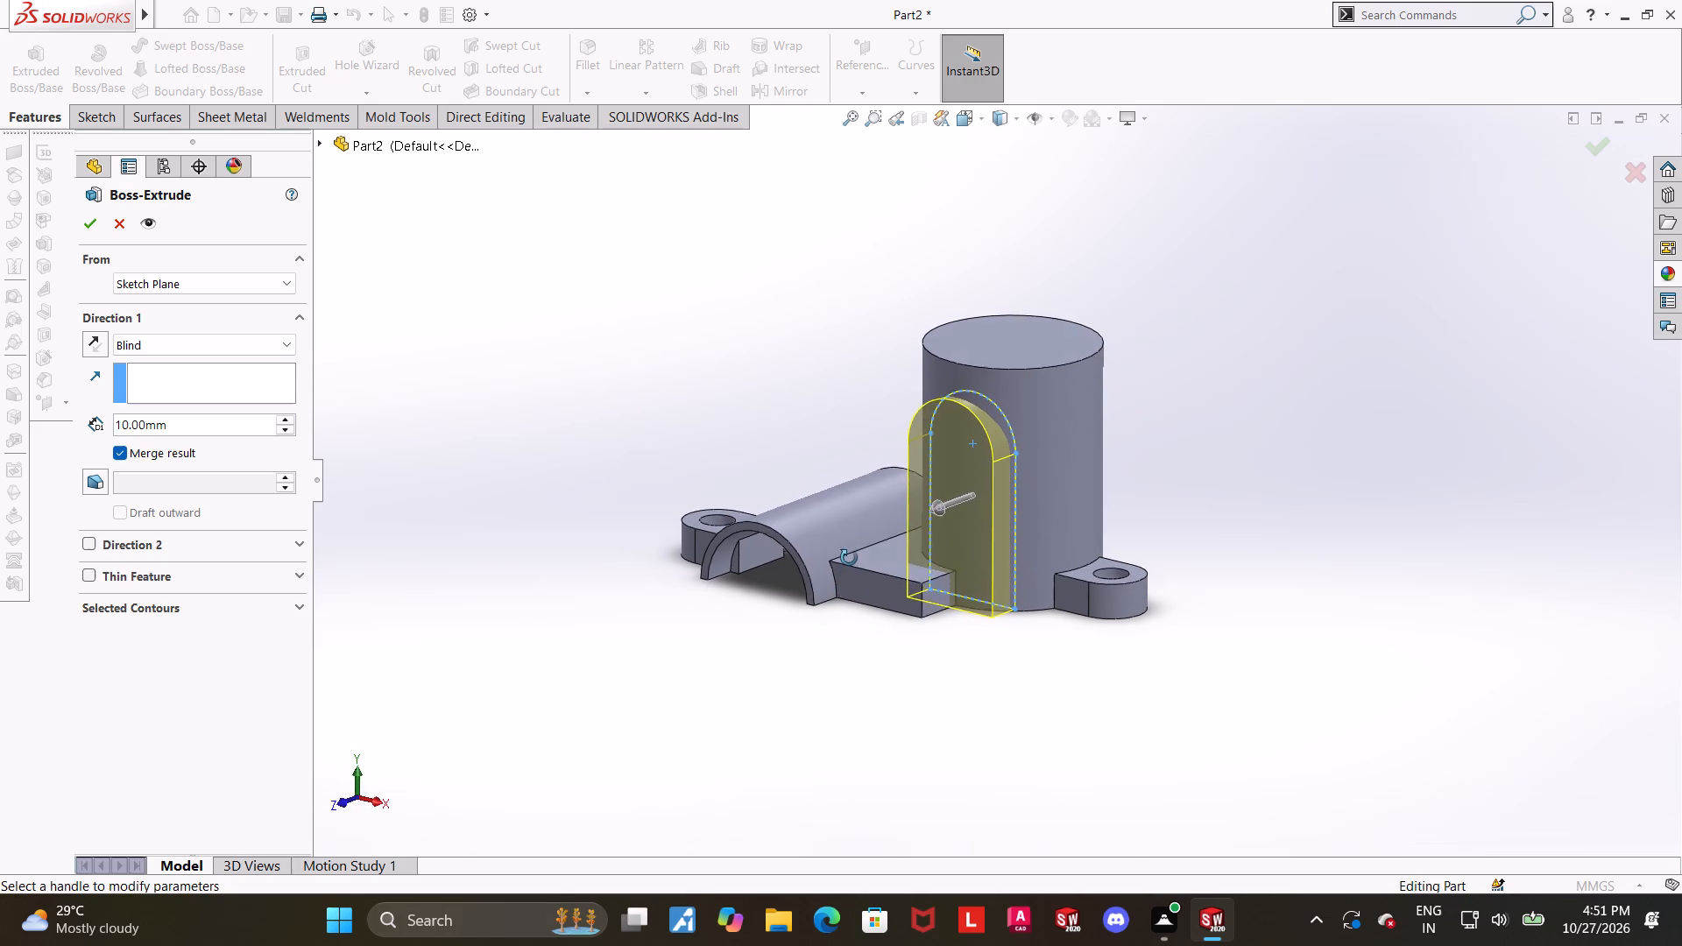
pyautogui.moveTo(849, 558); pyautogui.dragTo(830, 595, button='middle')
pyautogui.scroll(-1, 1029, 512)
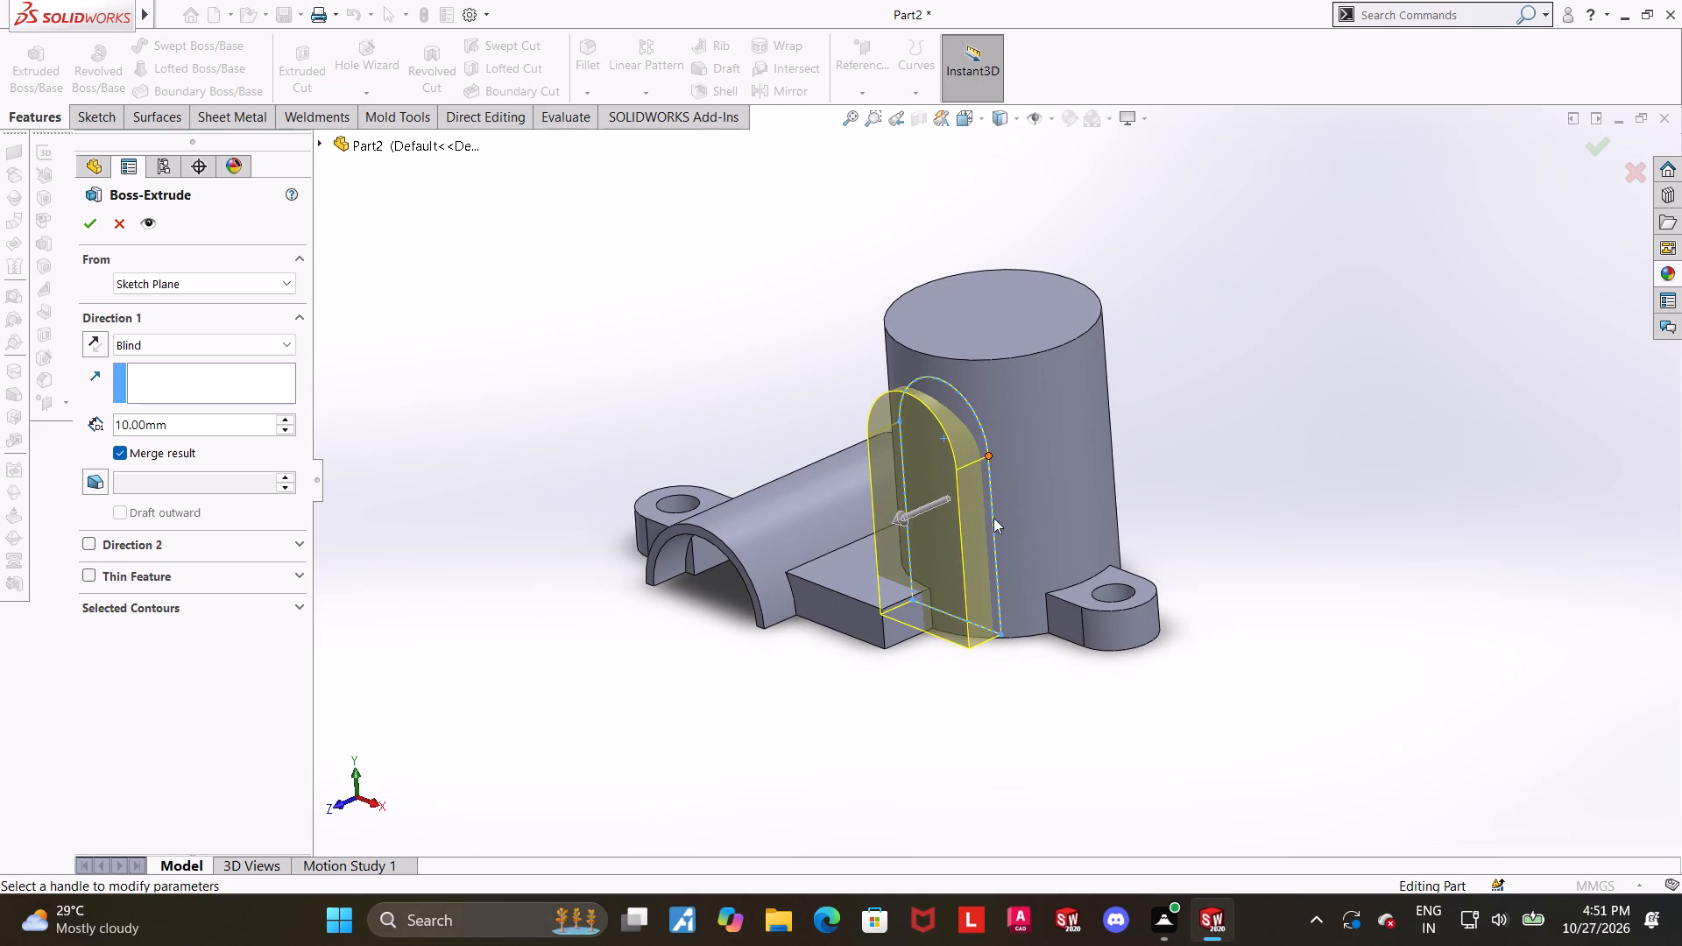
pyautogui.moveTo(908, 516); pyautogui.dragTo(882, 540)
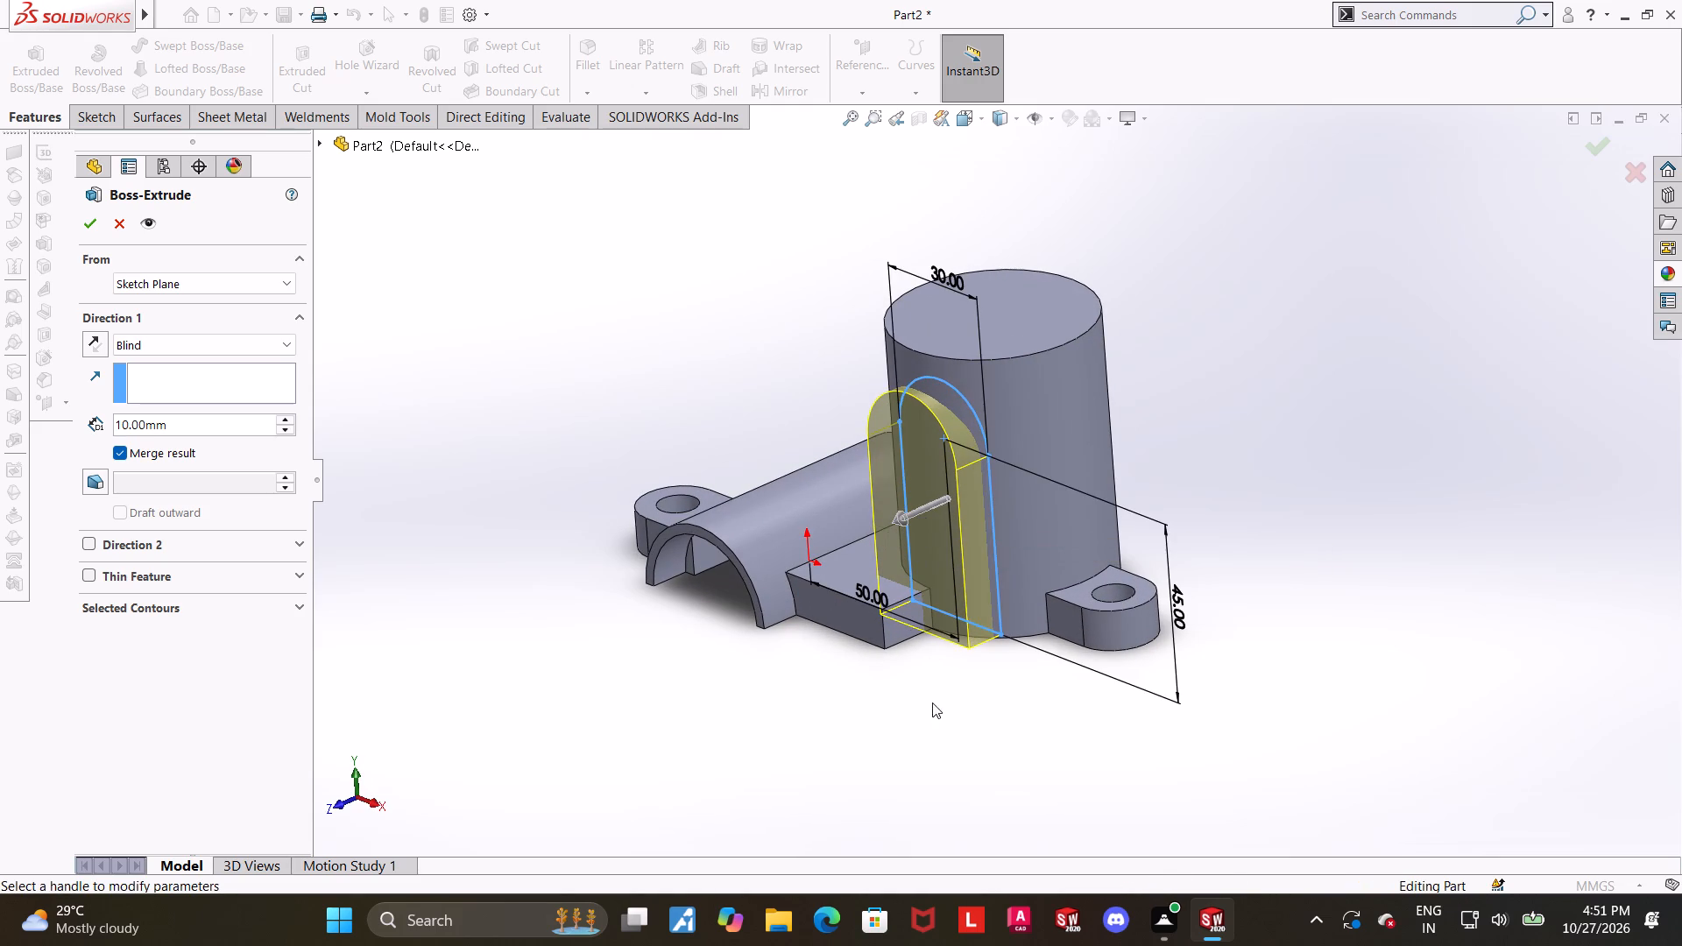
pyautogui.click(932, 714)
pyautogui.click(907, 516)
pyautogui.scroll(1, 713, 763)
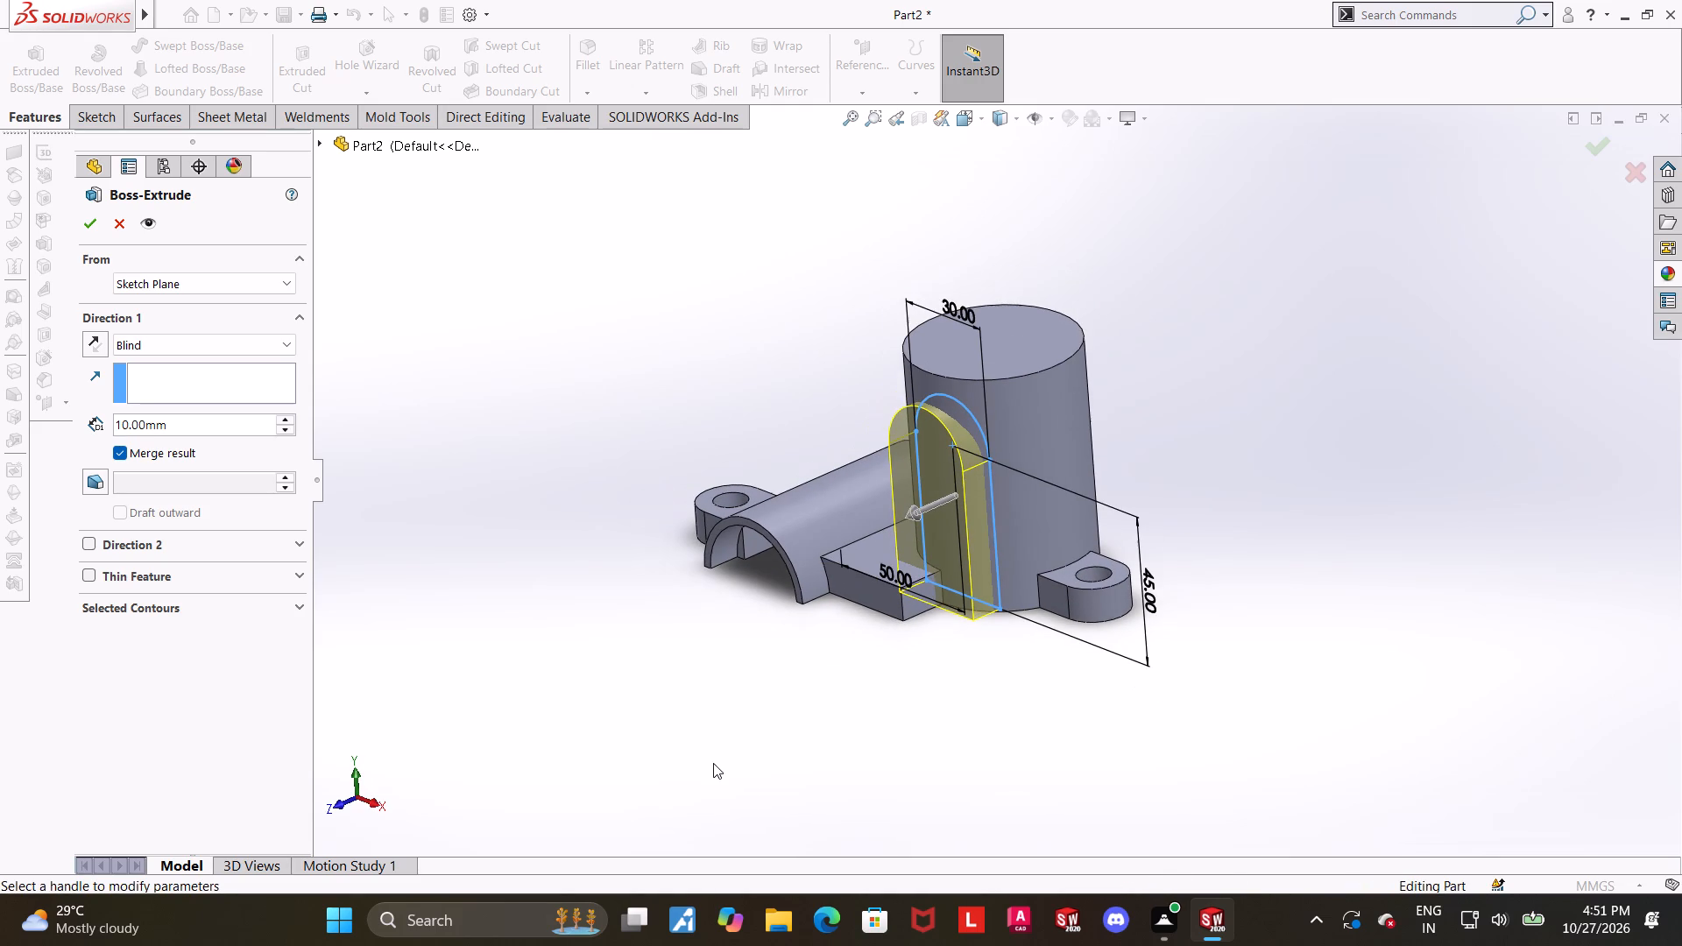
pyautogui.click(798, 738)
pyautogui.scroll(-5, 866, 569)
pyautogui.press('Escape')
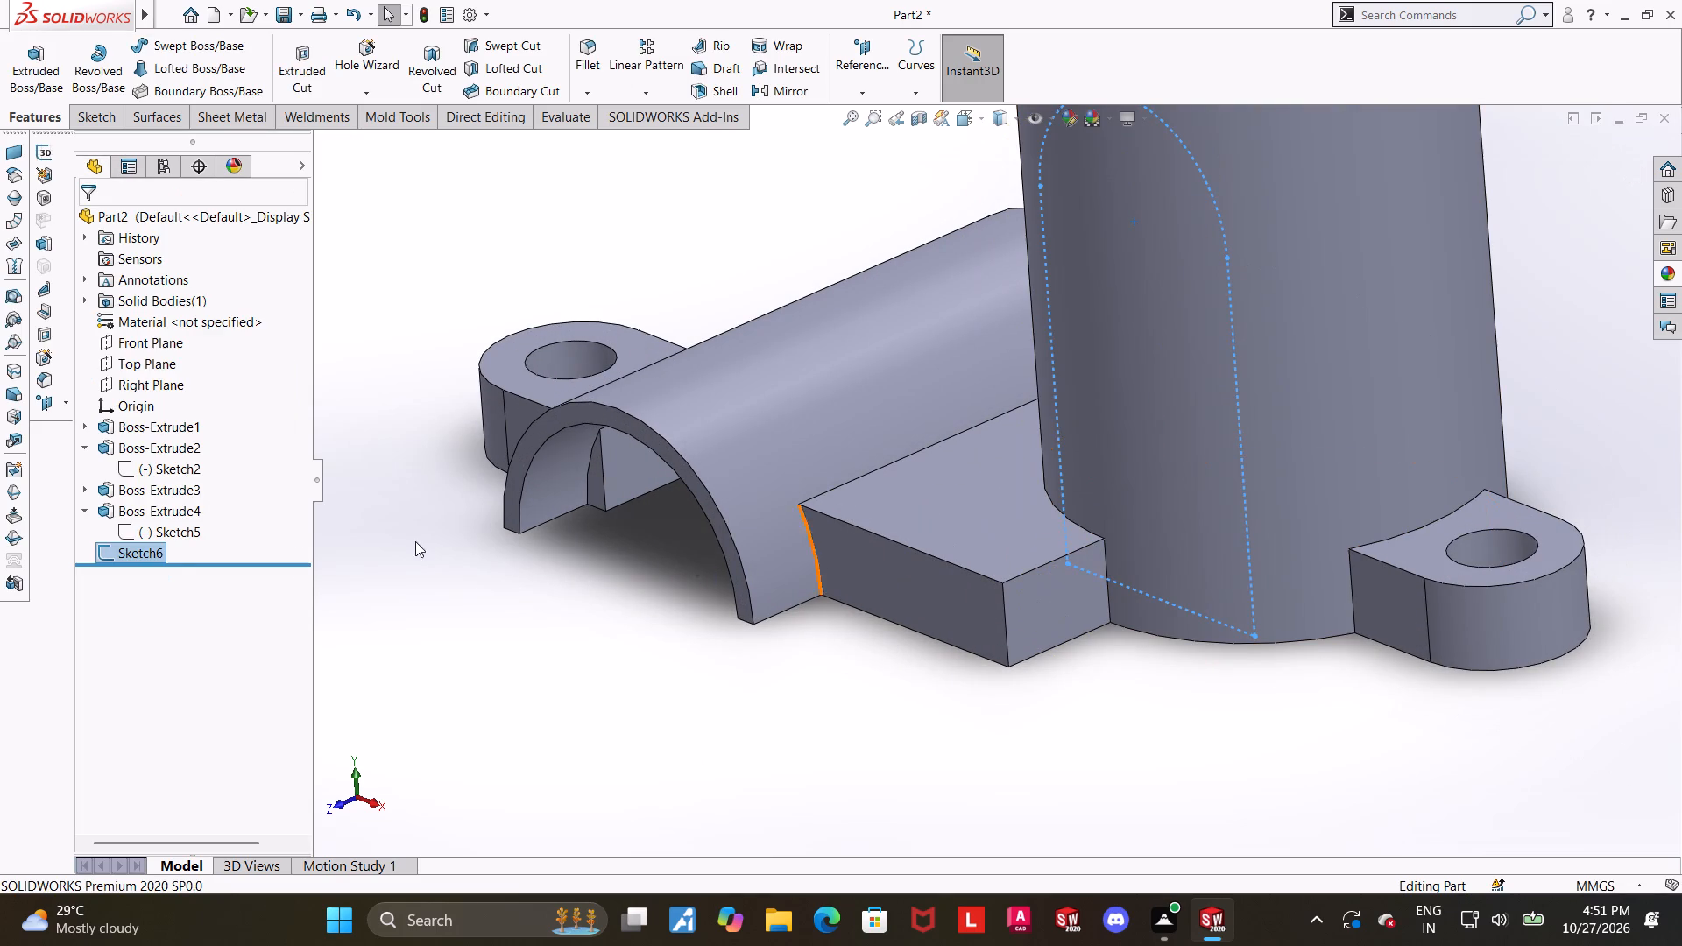
# Start a boss extrude of the arch sketch towards the half-cylinder's open front end, with a trial blind depth of 32 mm.
pyautogui.click(31, 50)
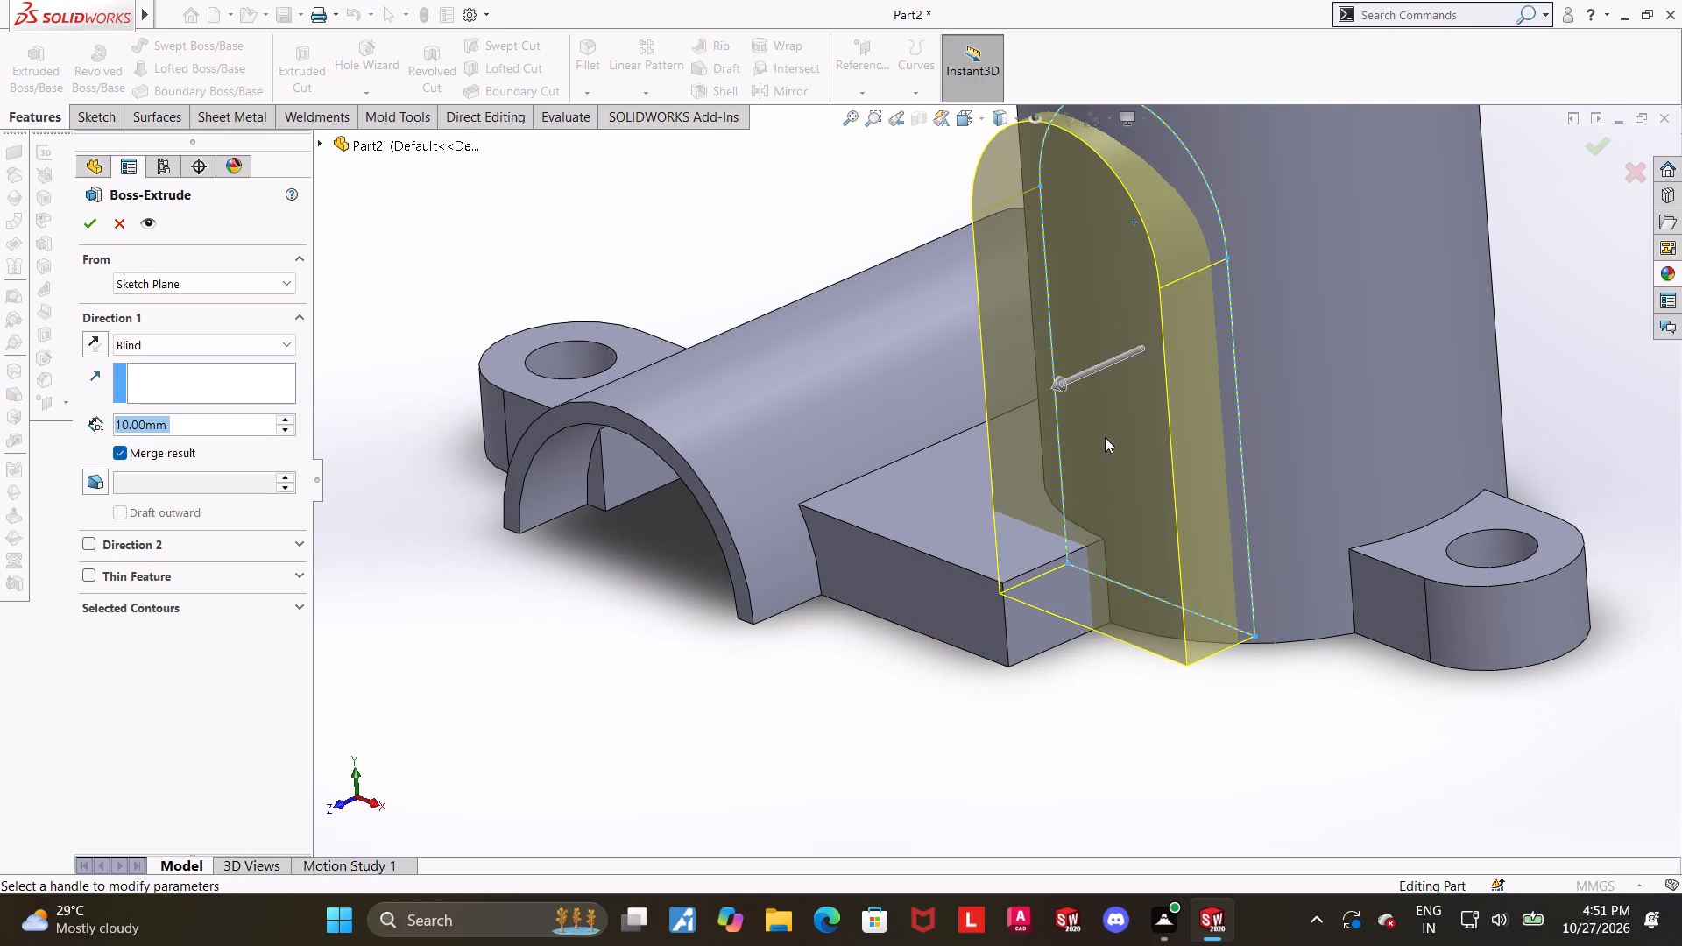
pyautogui.moveTo(1060, 391); pyautogui.dragTo(943, 453)
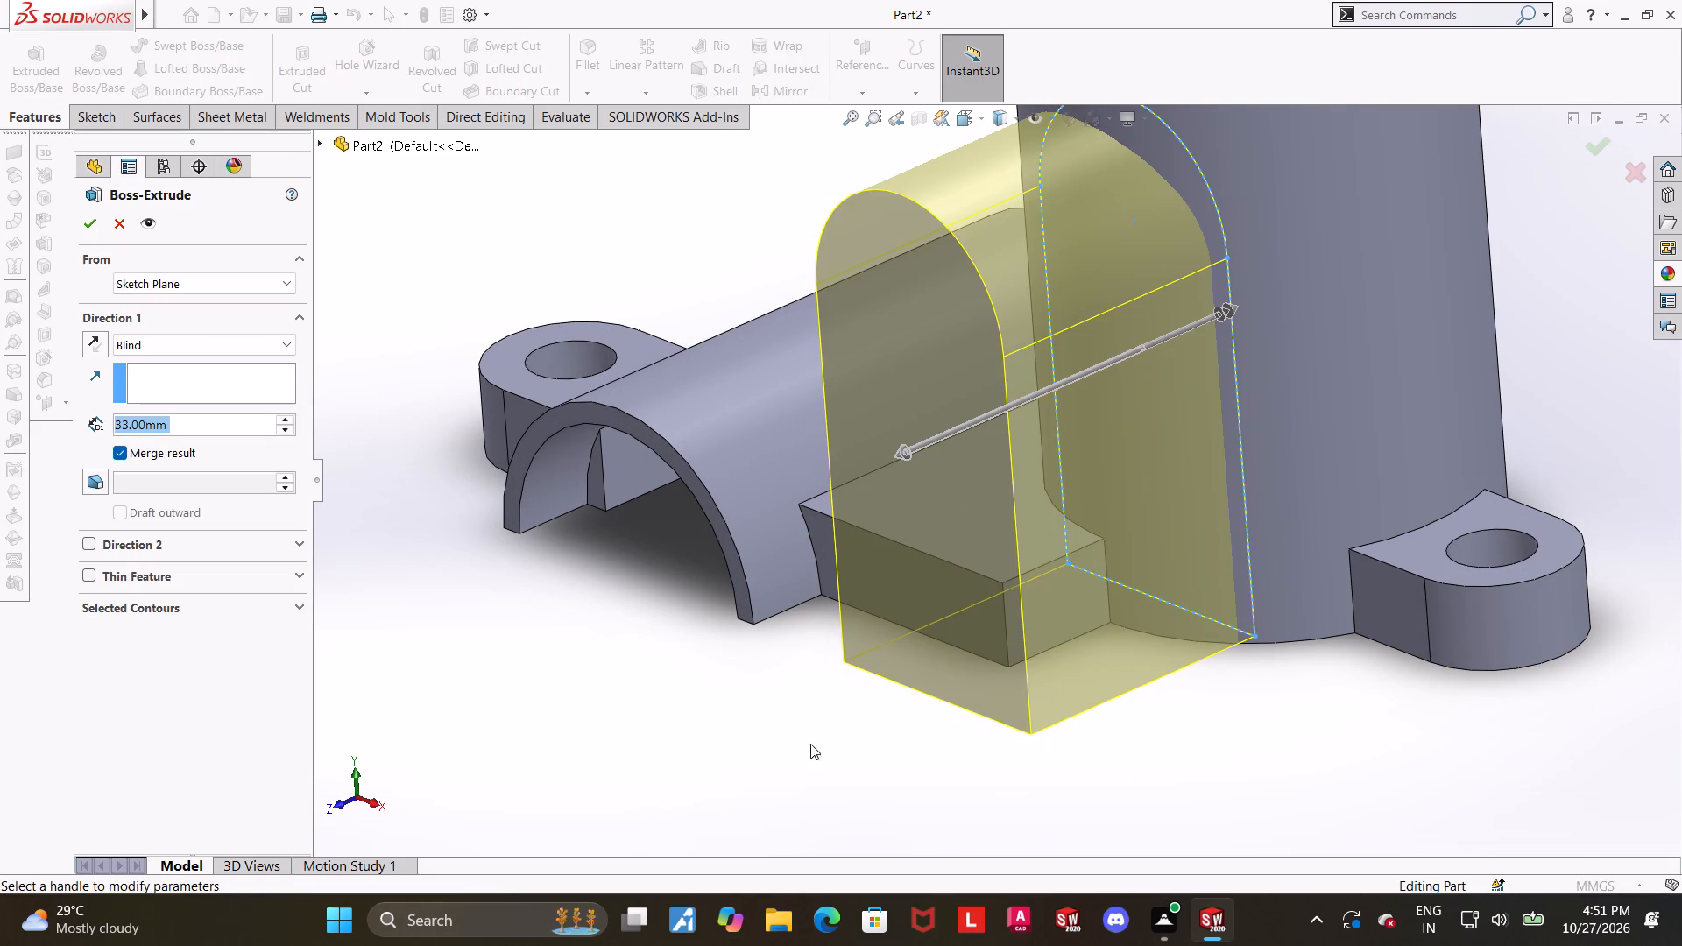
pyautogui.scroll(1, 876, 766)
pyautogui.moveTo(956, 701); pyautogui.dragTo(964, 757, button='middle')
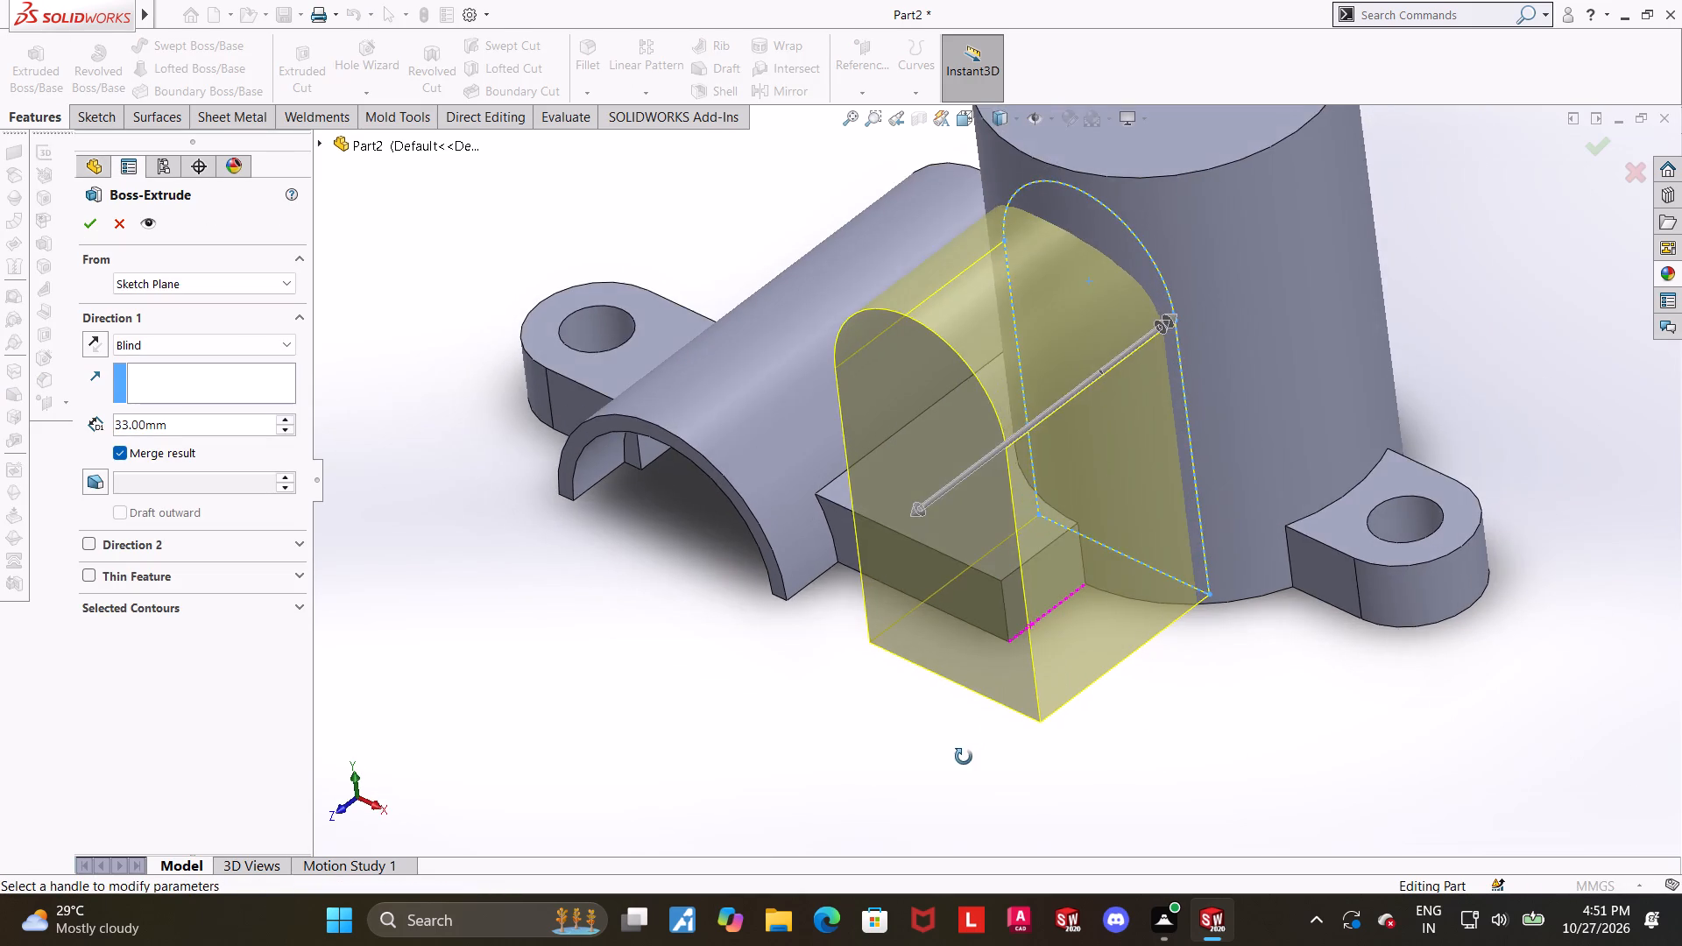
pyautogui.moveTo(964, 757); pyautogui.dragTo(965, 740, button='middle')
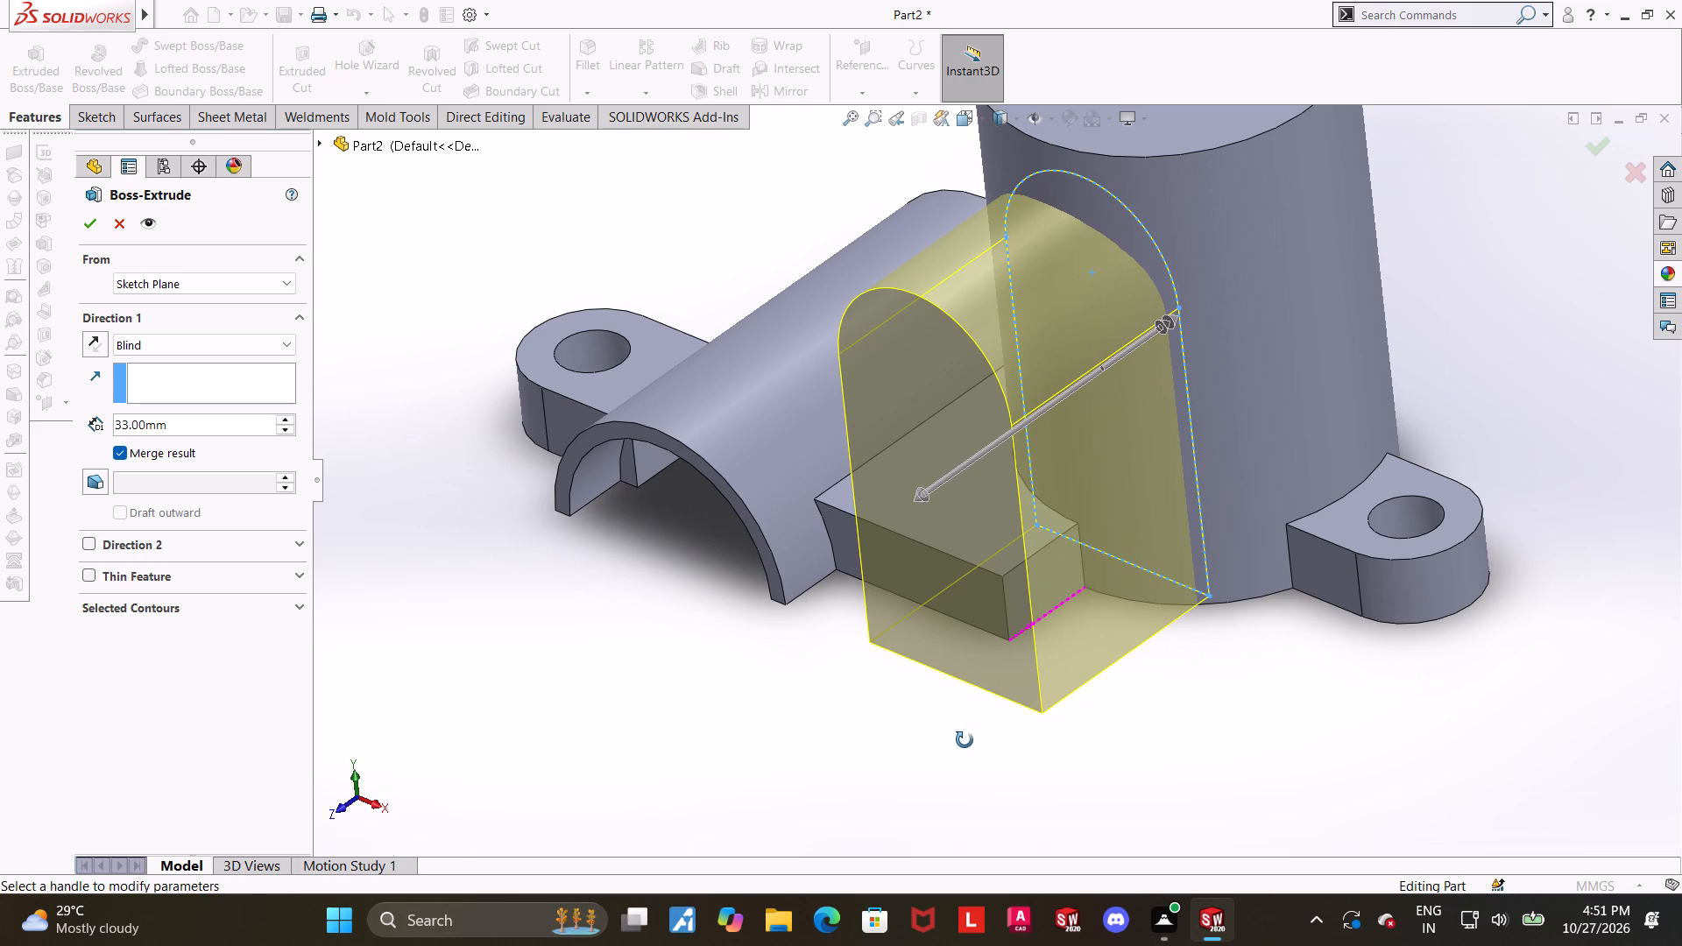
pyautogui.moveTo(965, 740); pyautogui.dragTo(956, 746, button='middle')
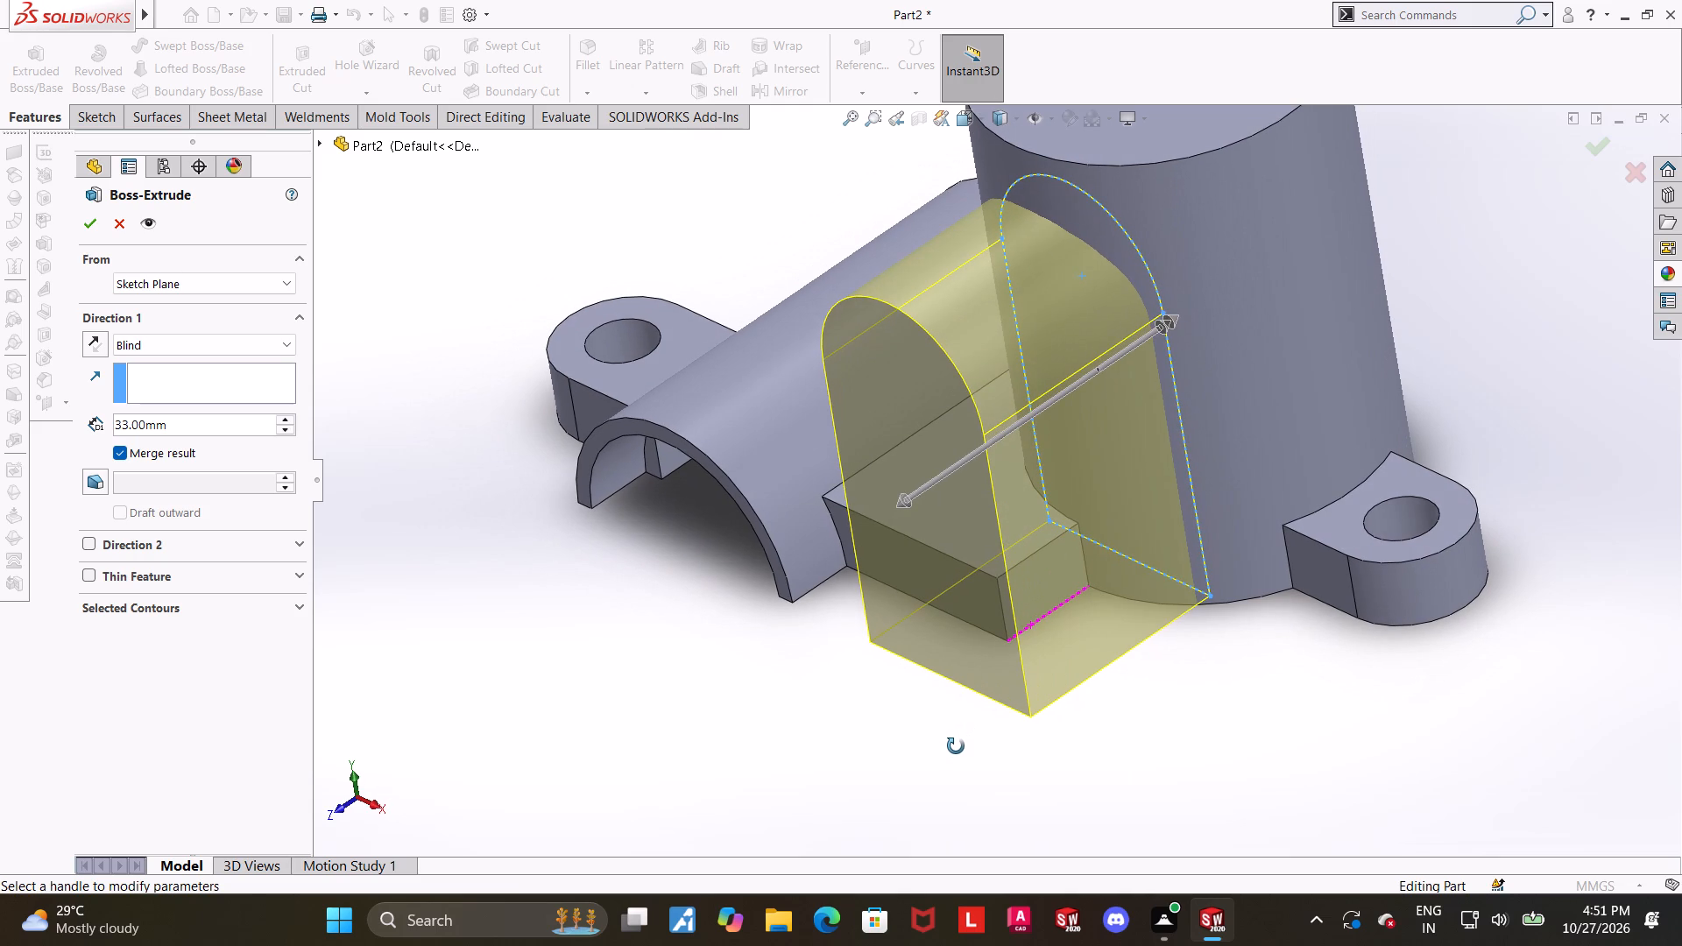
pyautogui.moveTo(956, 746); pyautogui.dragTo(952, 739, button='middle')
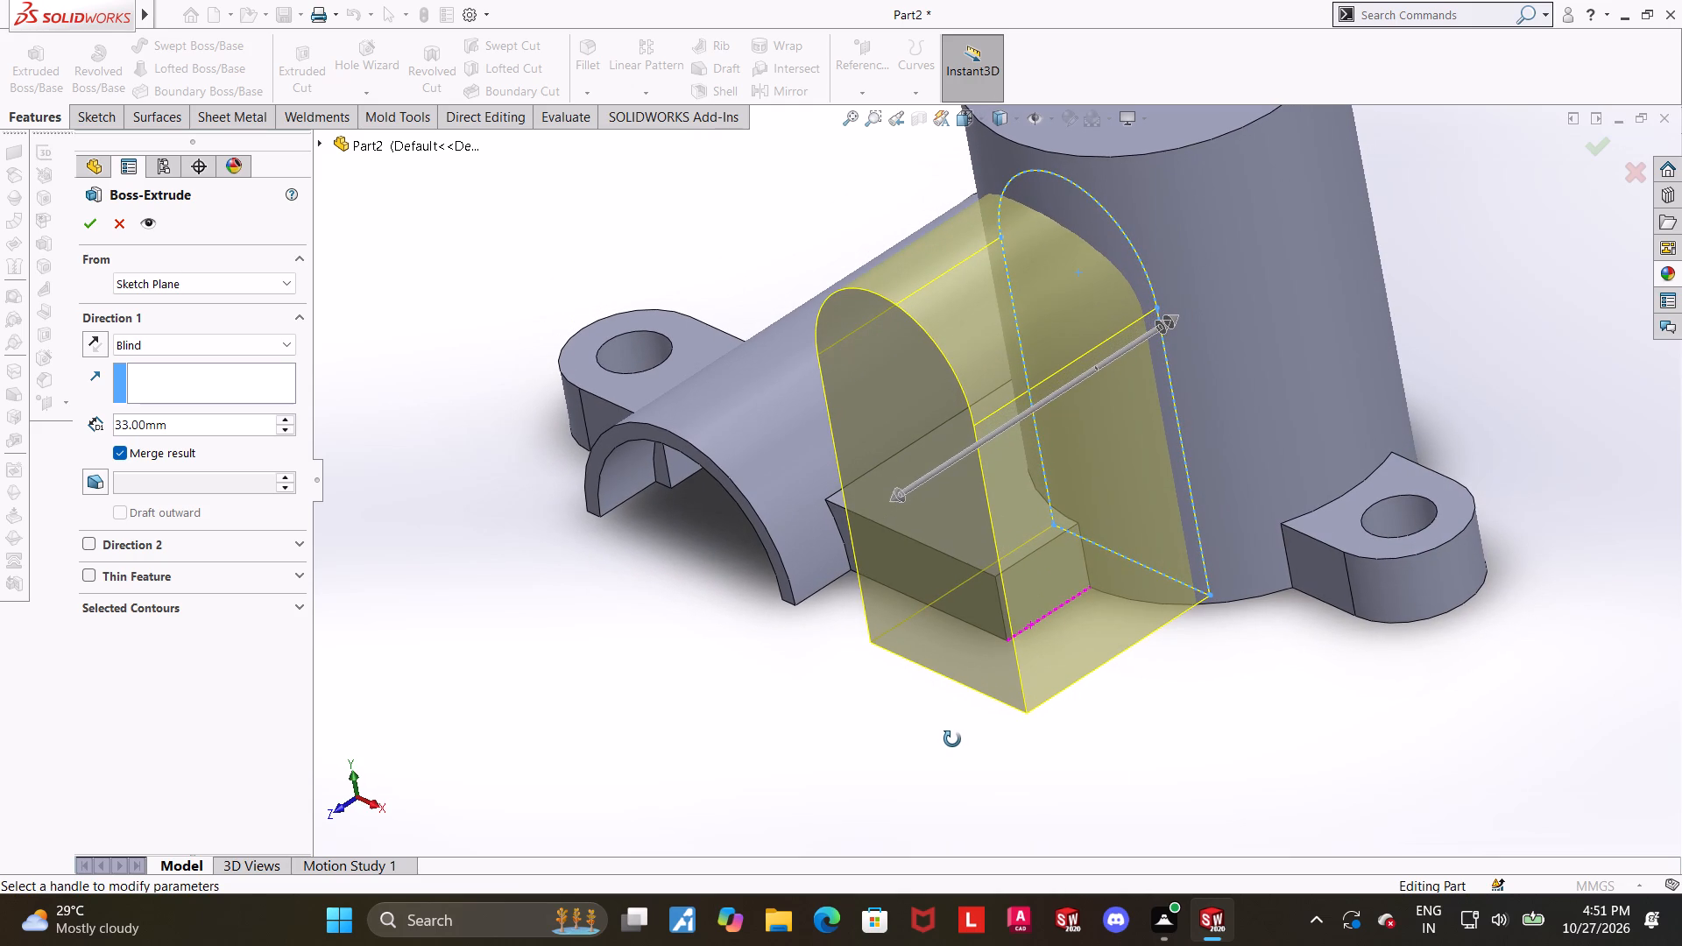
pyautogui.moveTo(952, 739); pyautogui.dragTo(953, 735, button='middle')
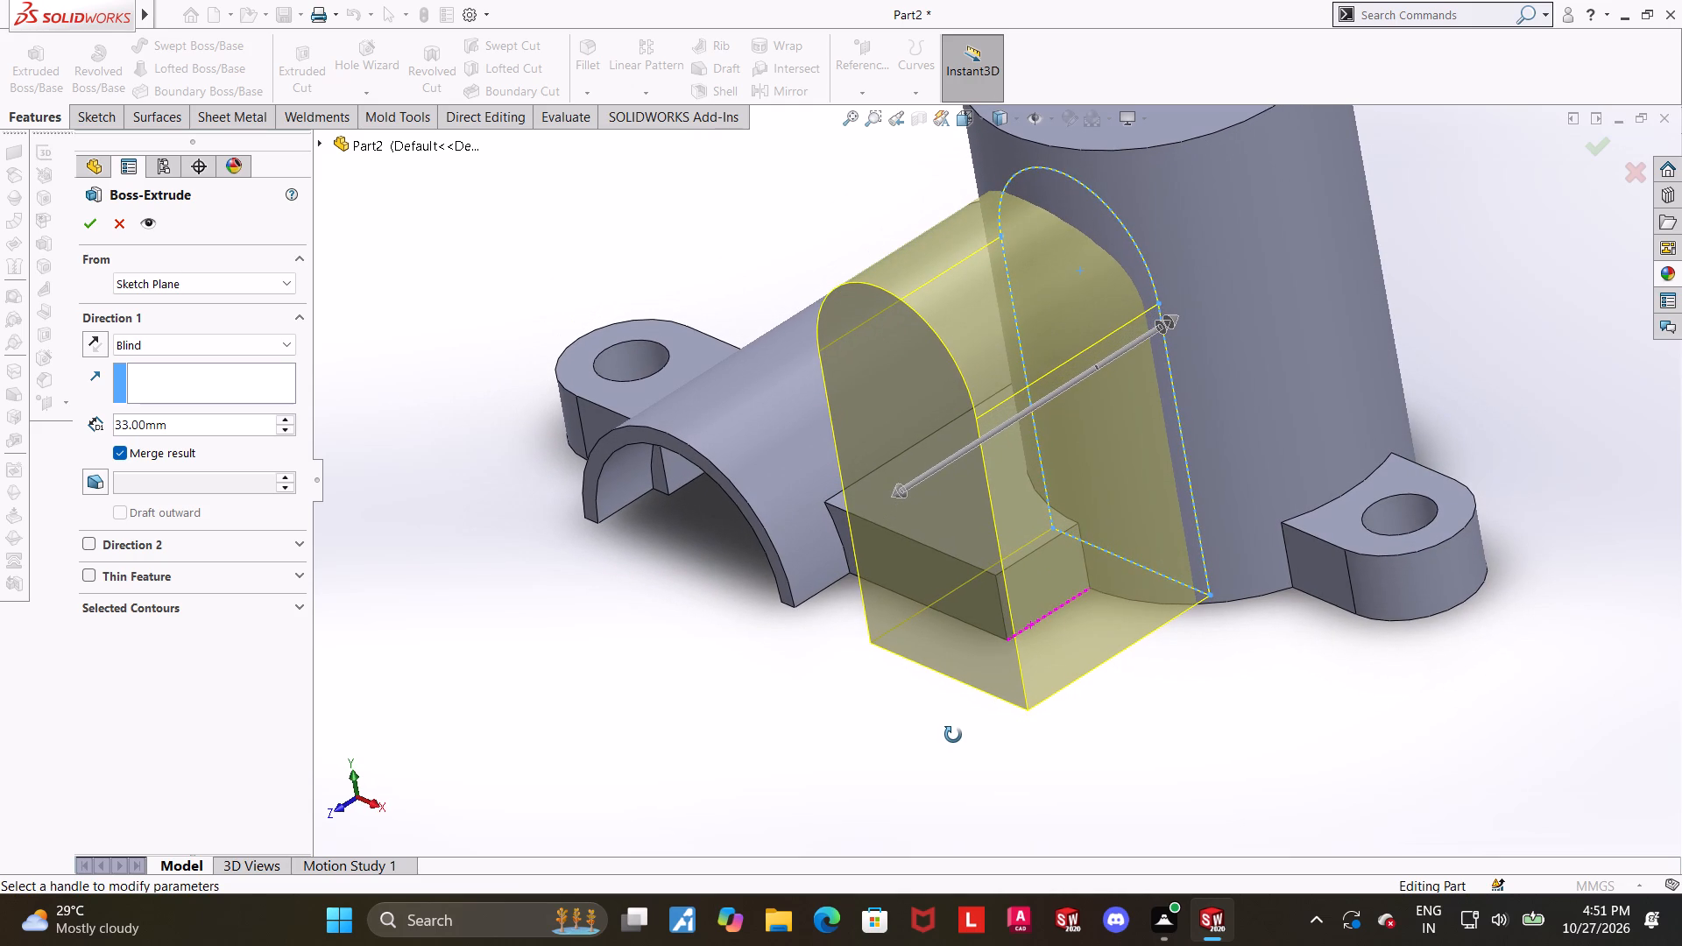
pyautogui.moveTo(953, 735); pyautogui.dragTo(952, 731, button='middle')
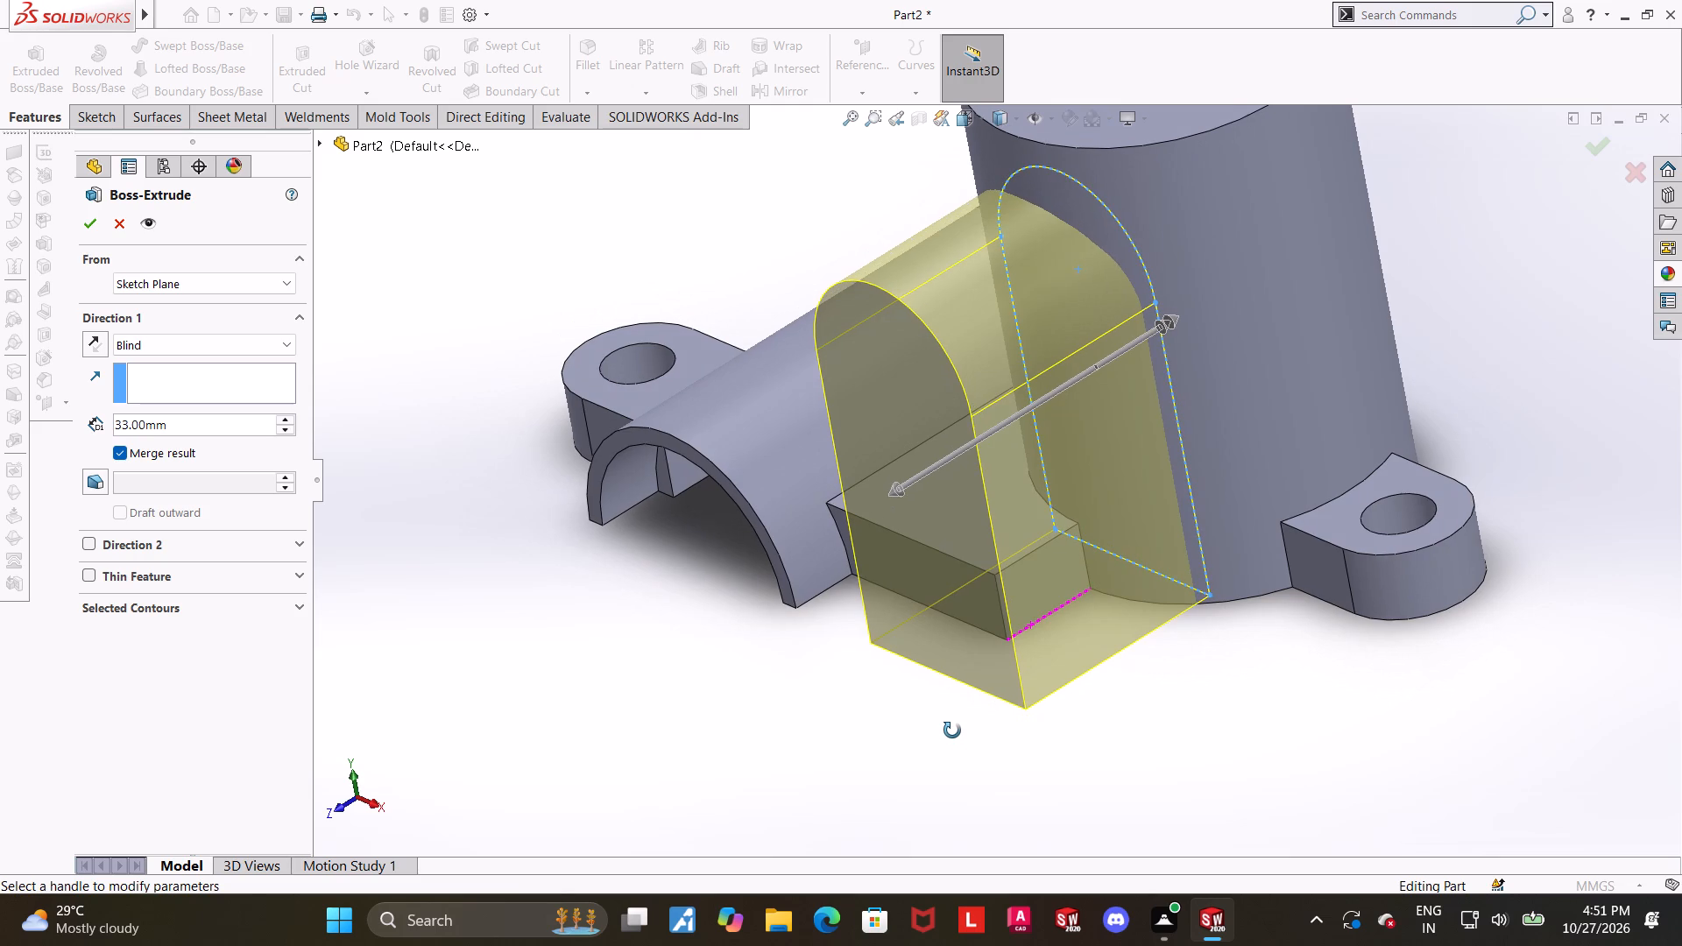
pyautogui.moveTo(952, 731); pyautogui.dragTo(952, 737, button='middle')
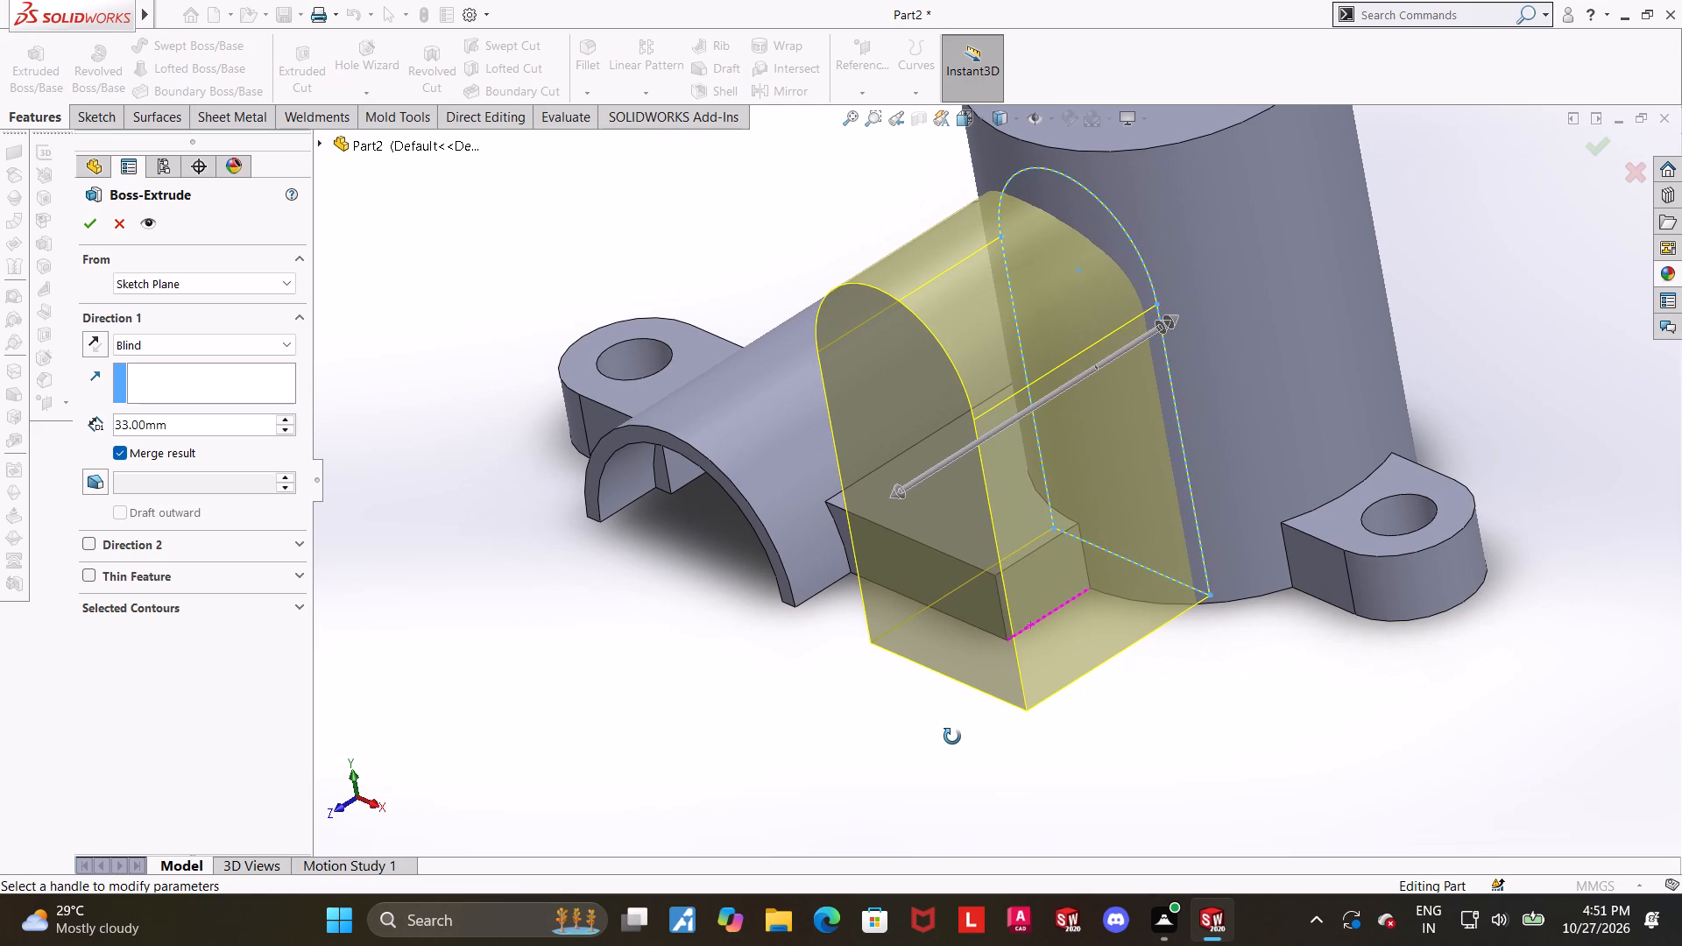
pyautogui.moveTo(952, 737); pyautogui.dragTo(952, 736, button='middle')
pyautogui.moveTo(952, 736); pyautogui.dragTo(958, 734, button='middle')
pyautogui.moveTo(958, 734); pyautogui.dragTo(979, 693, button='middle')
pyautogui.click(1016, 773)
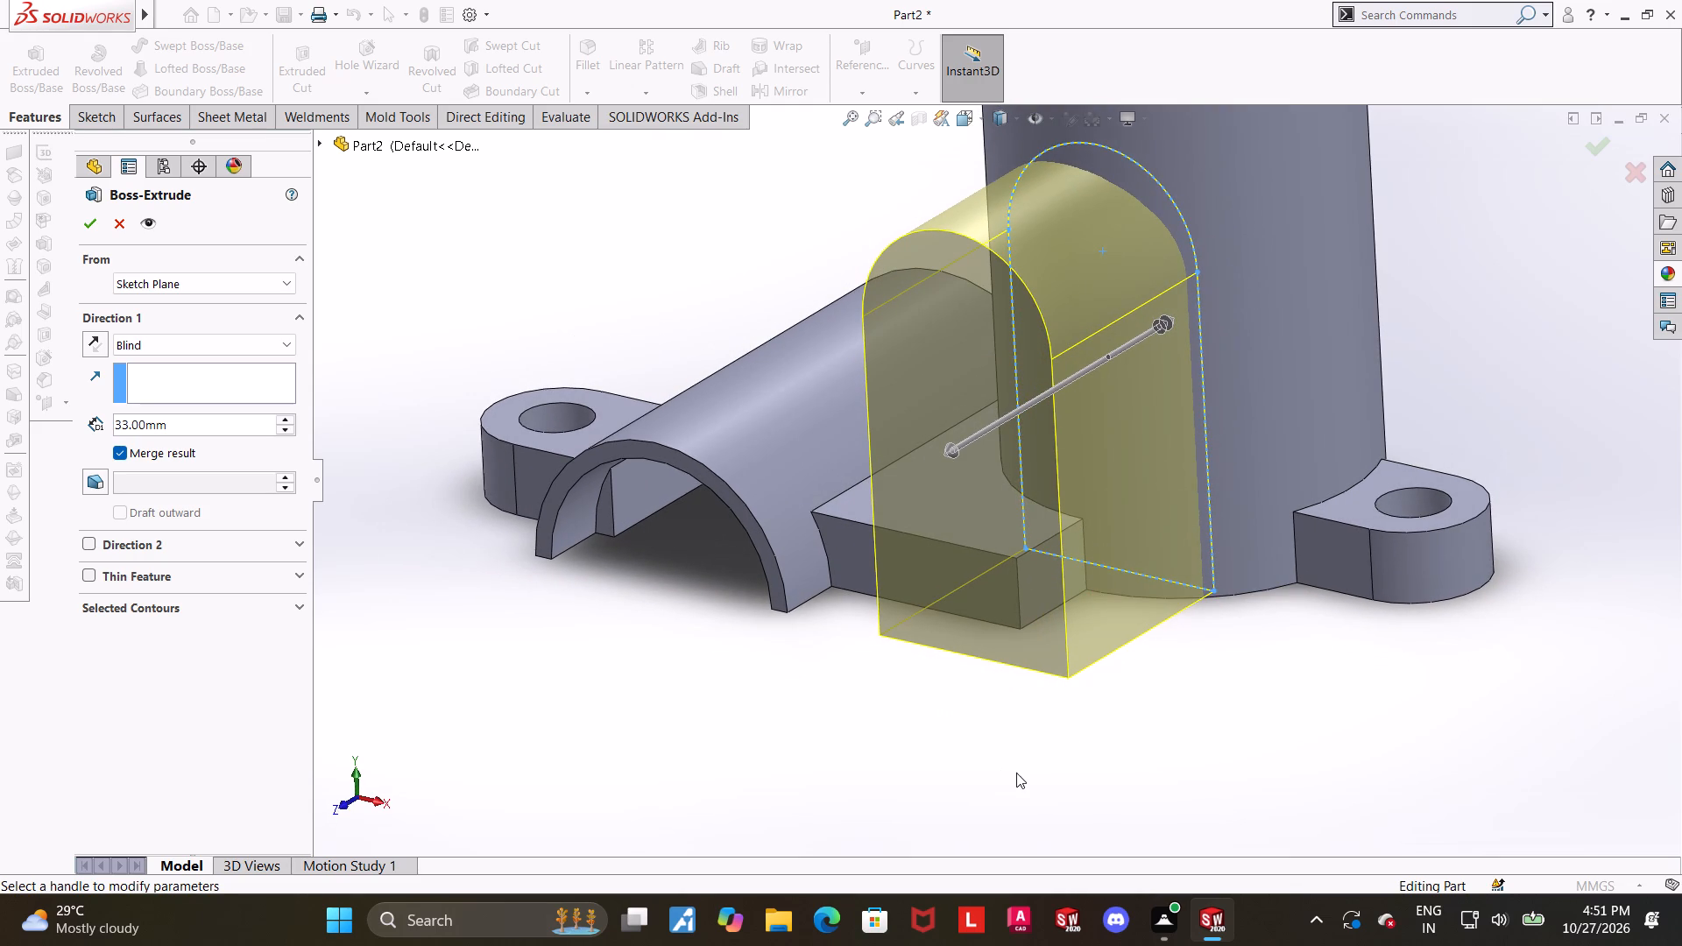
pyautogui.moveTo(958, 451); pyautogui.dragTo(974, 441)
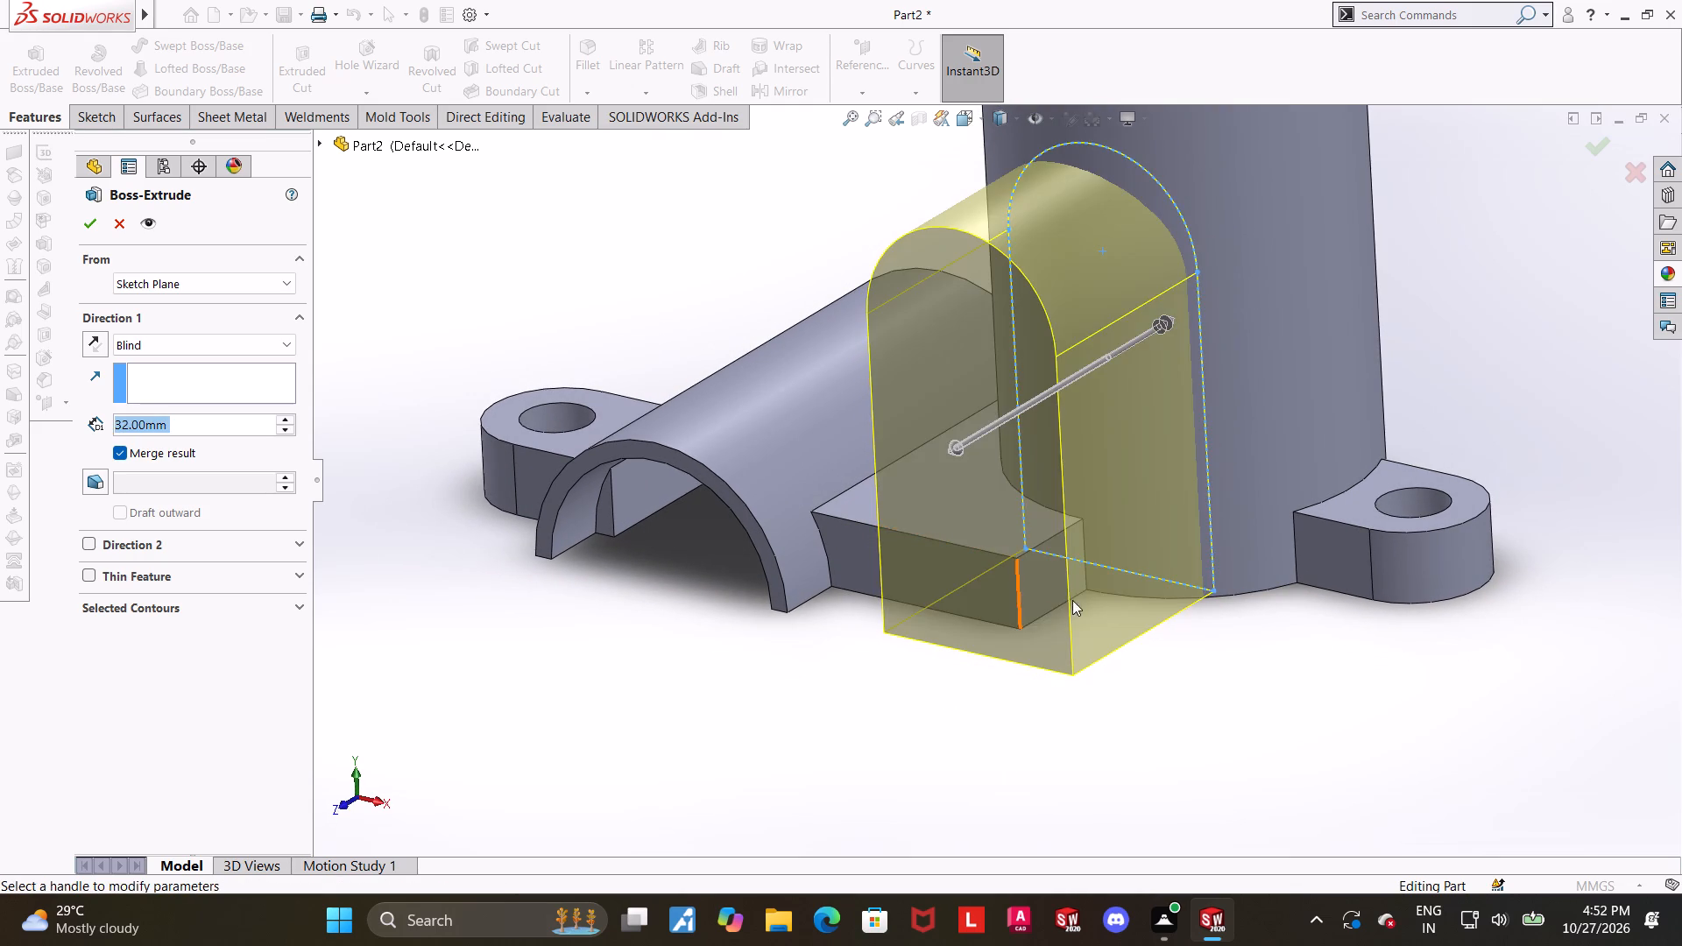
pyautogui.scroll(1, 1161, 635)
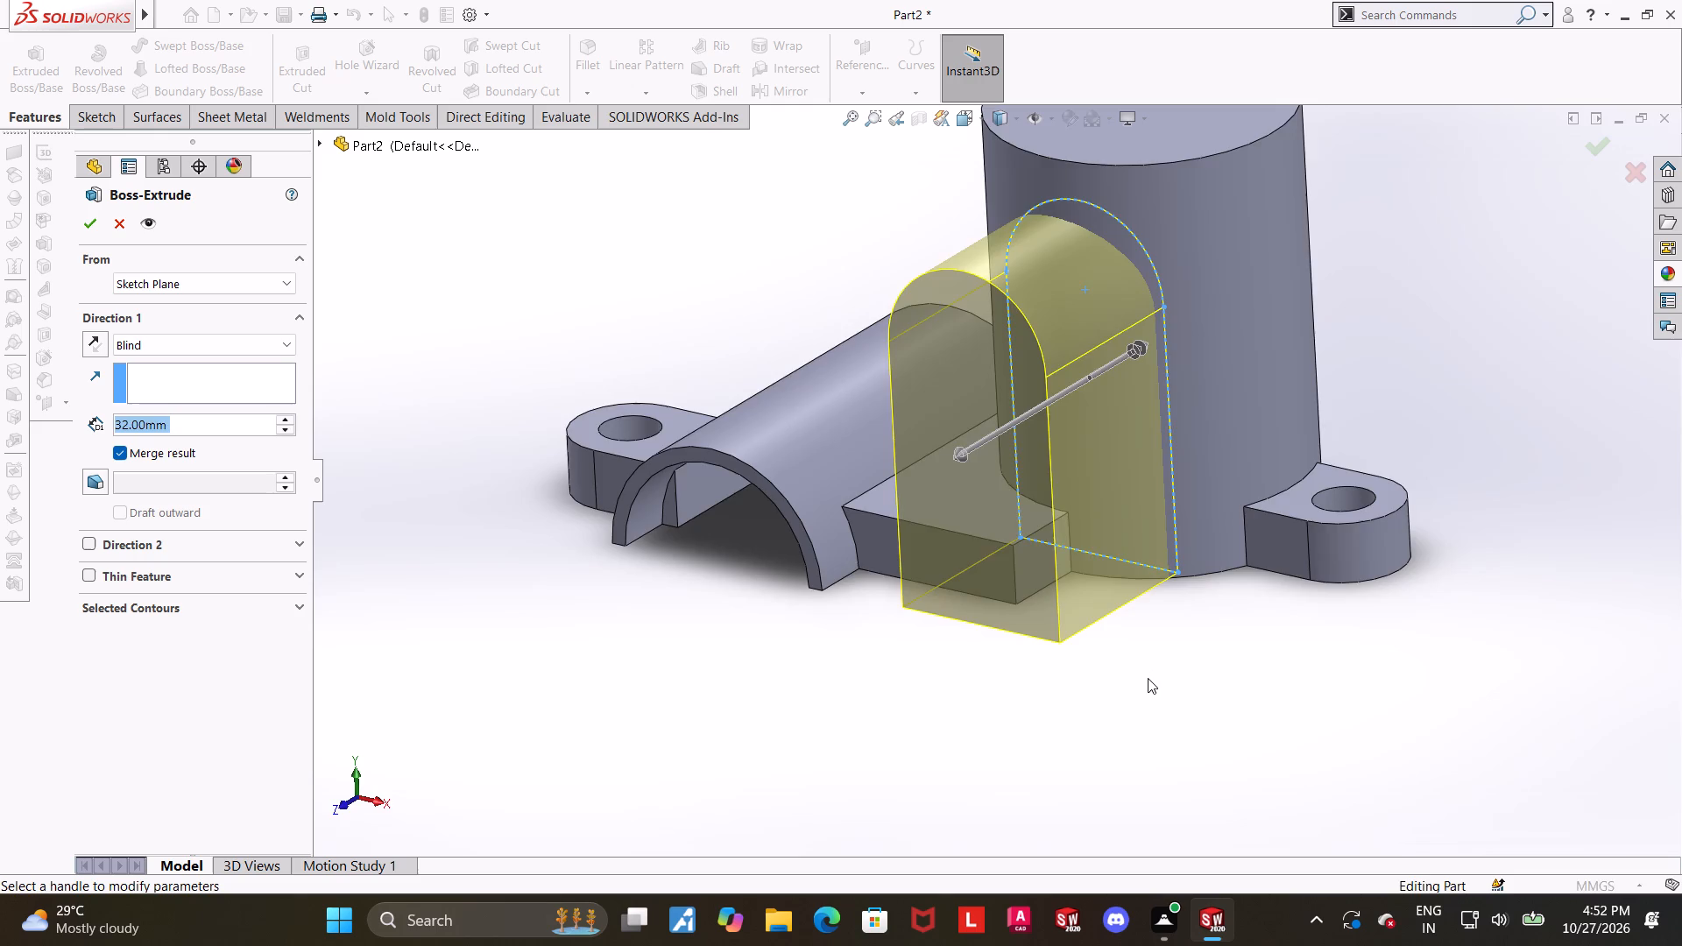
pyautogui.moveTo(1151, 648); pyautogui.dragTo(1159, 587, button='middle')
pyautogui.click(1069, 604)
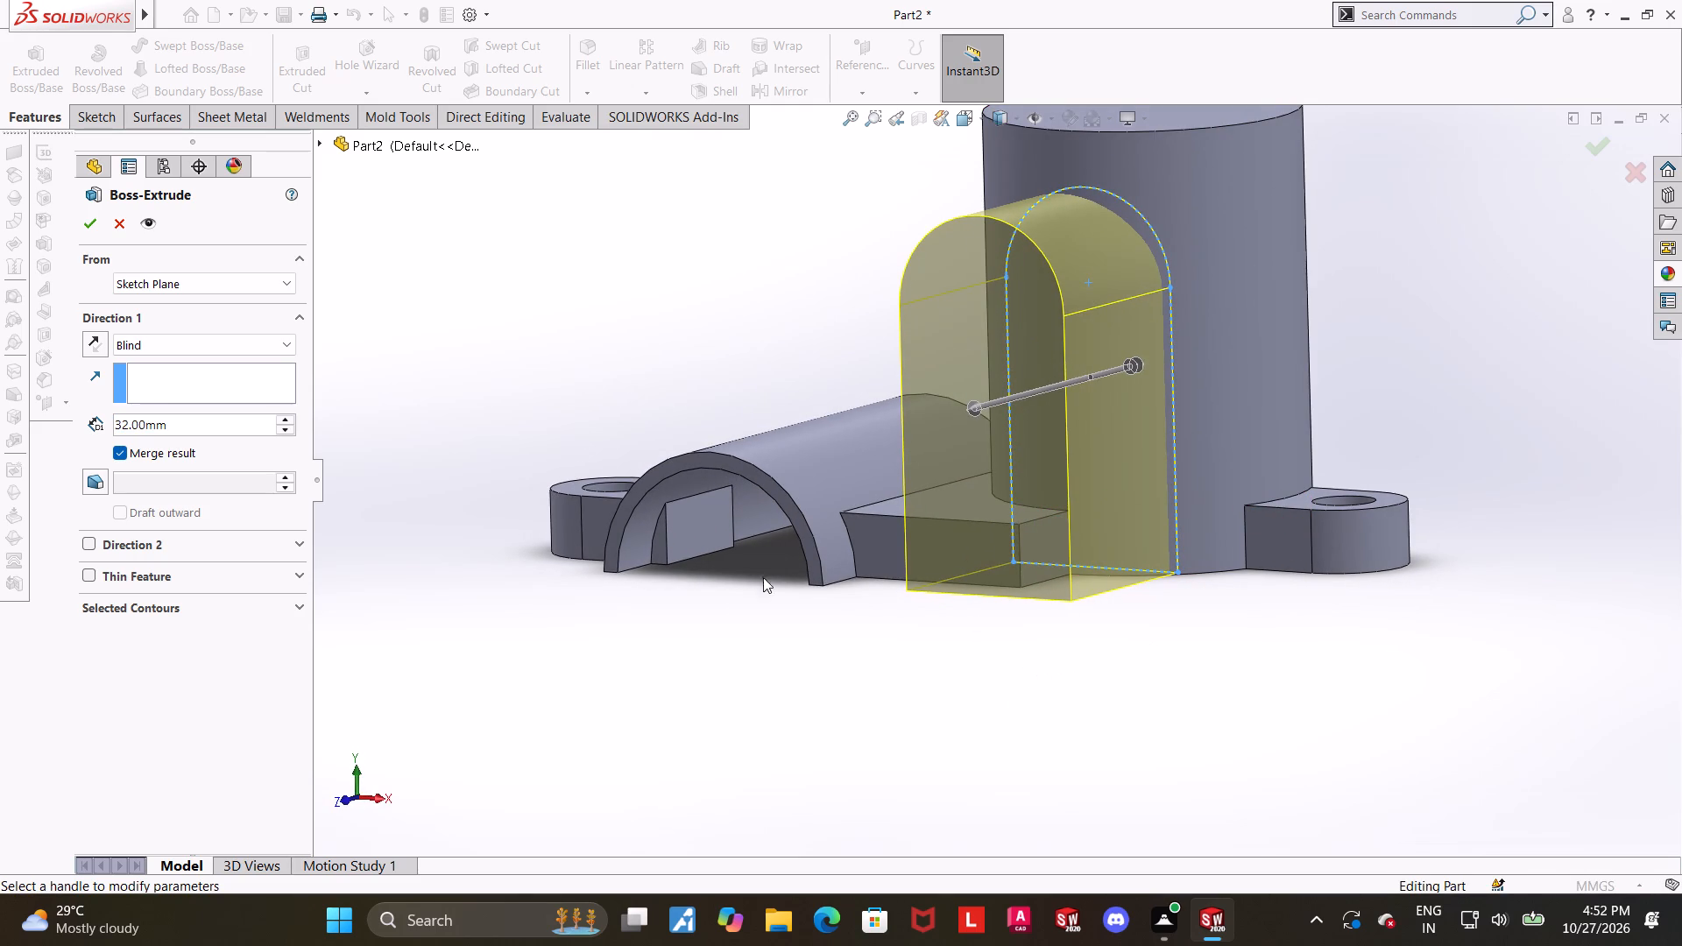
# Complete the arch extrusion using Offset From Surface, 5 mm from the half-cylinder shell's front end face, with merged result.
pyautogui.scroll(-3, 661, 561)
pyautogui.click(237, 338)
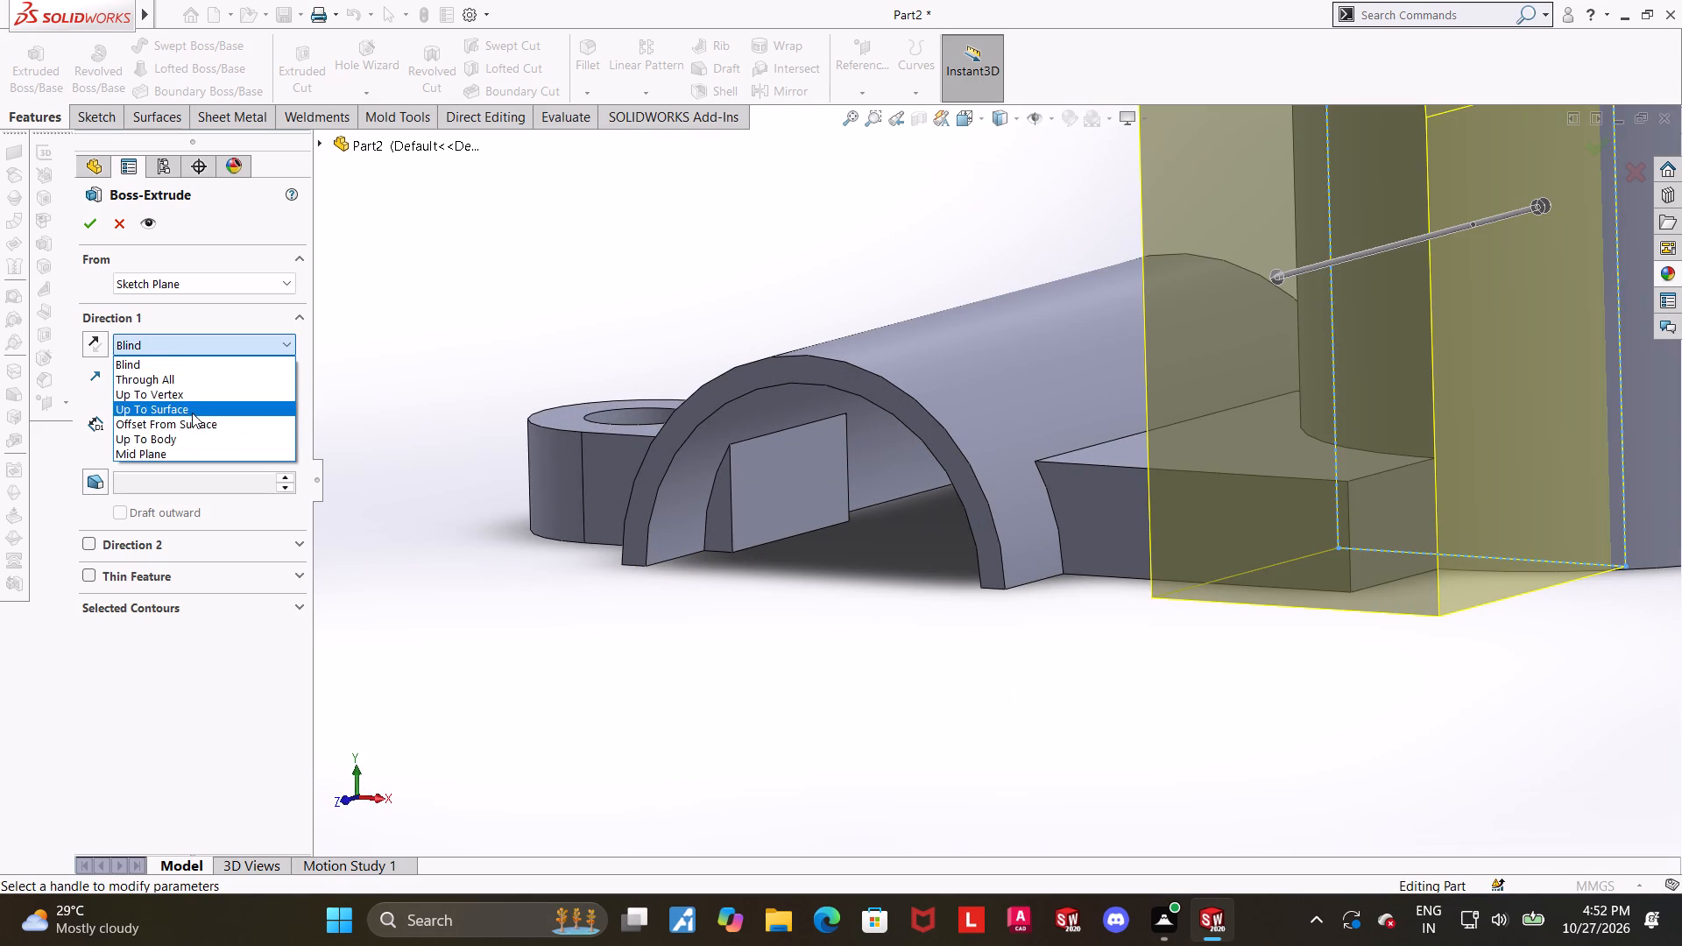
pyautogui.click(193, 407)
pyautogui.click(983, 530)
pyautogui.scroll(2, 983, 544)
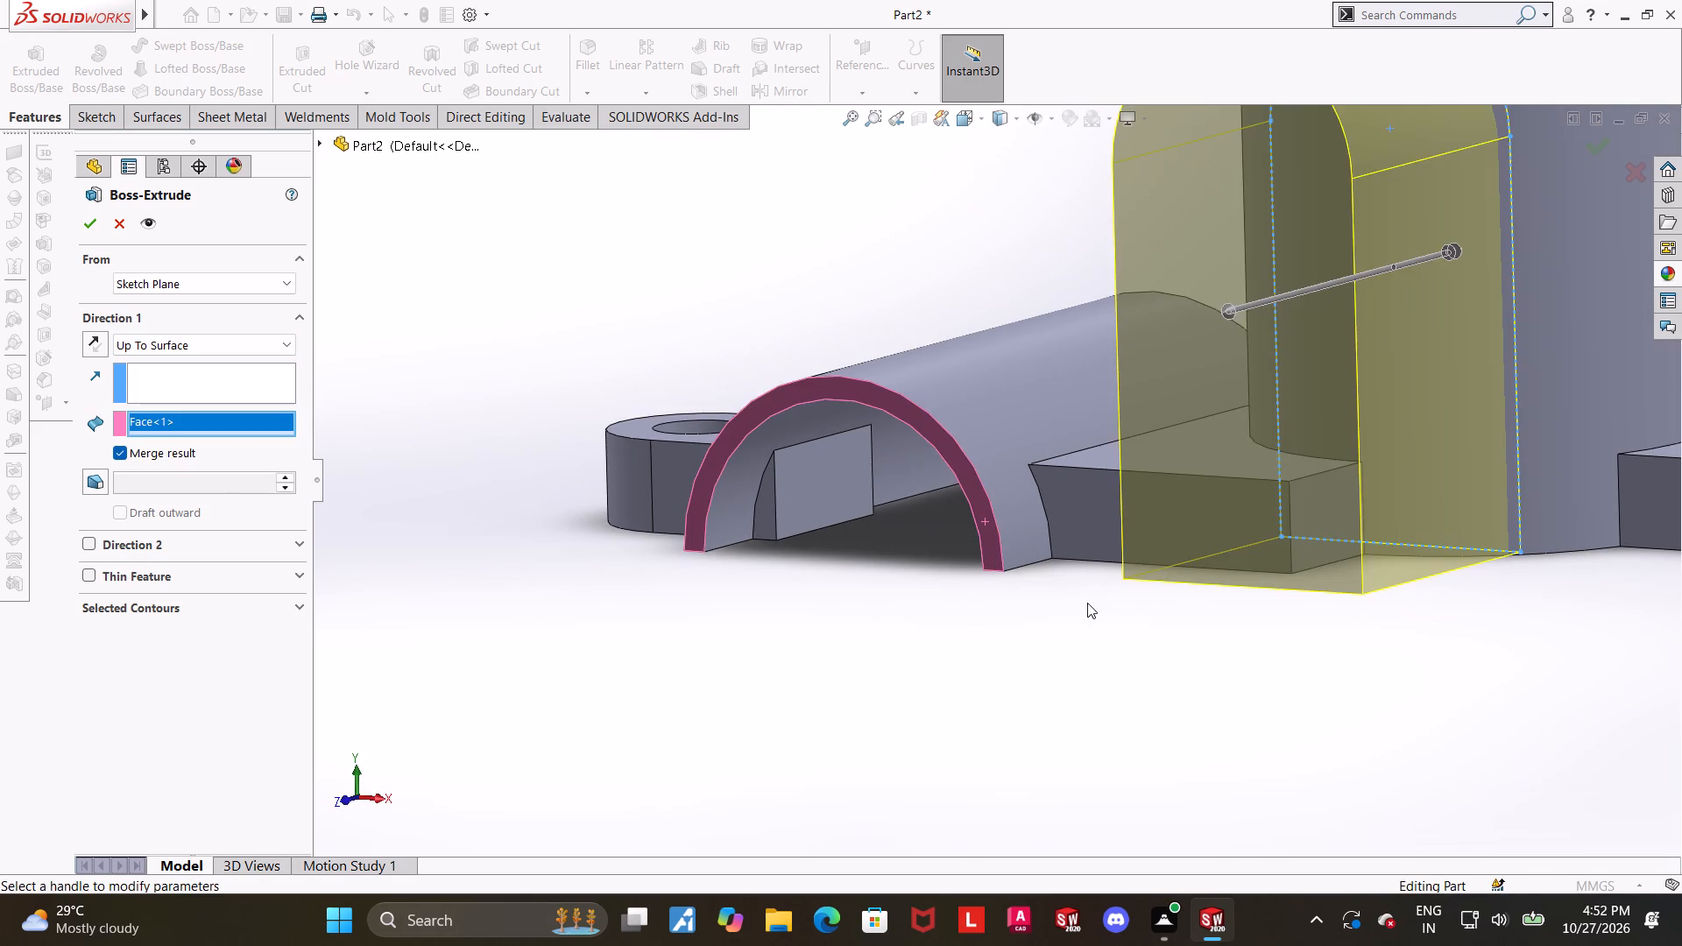
pyautogui.click(162, 343)
pyautogui.click(165, 422)
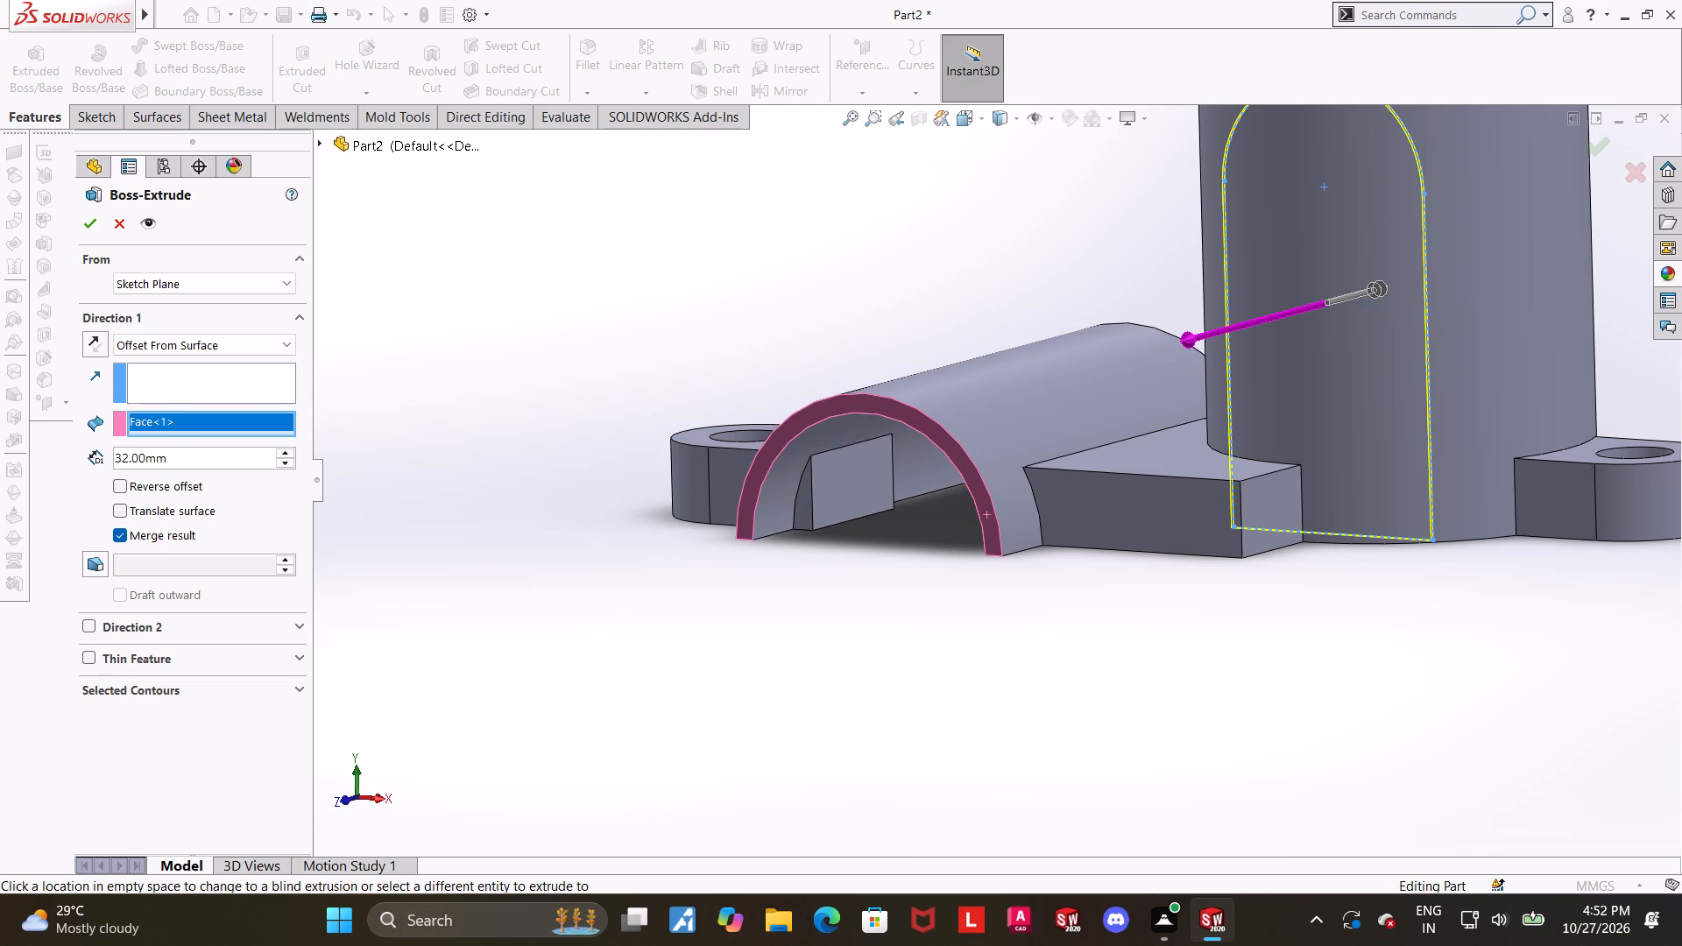
pyautogui.moveTo(187, 457); pyautogui.dragTo(0, 460)
pyautogui.press('5')
pyautogui.press('Return')
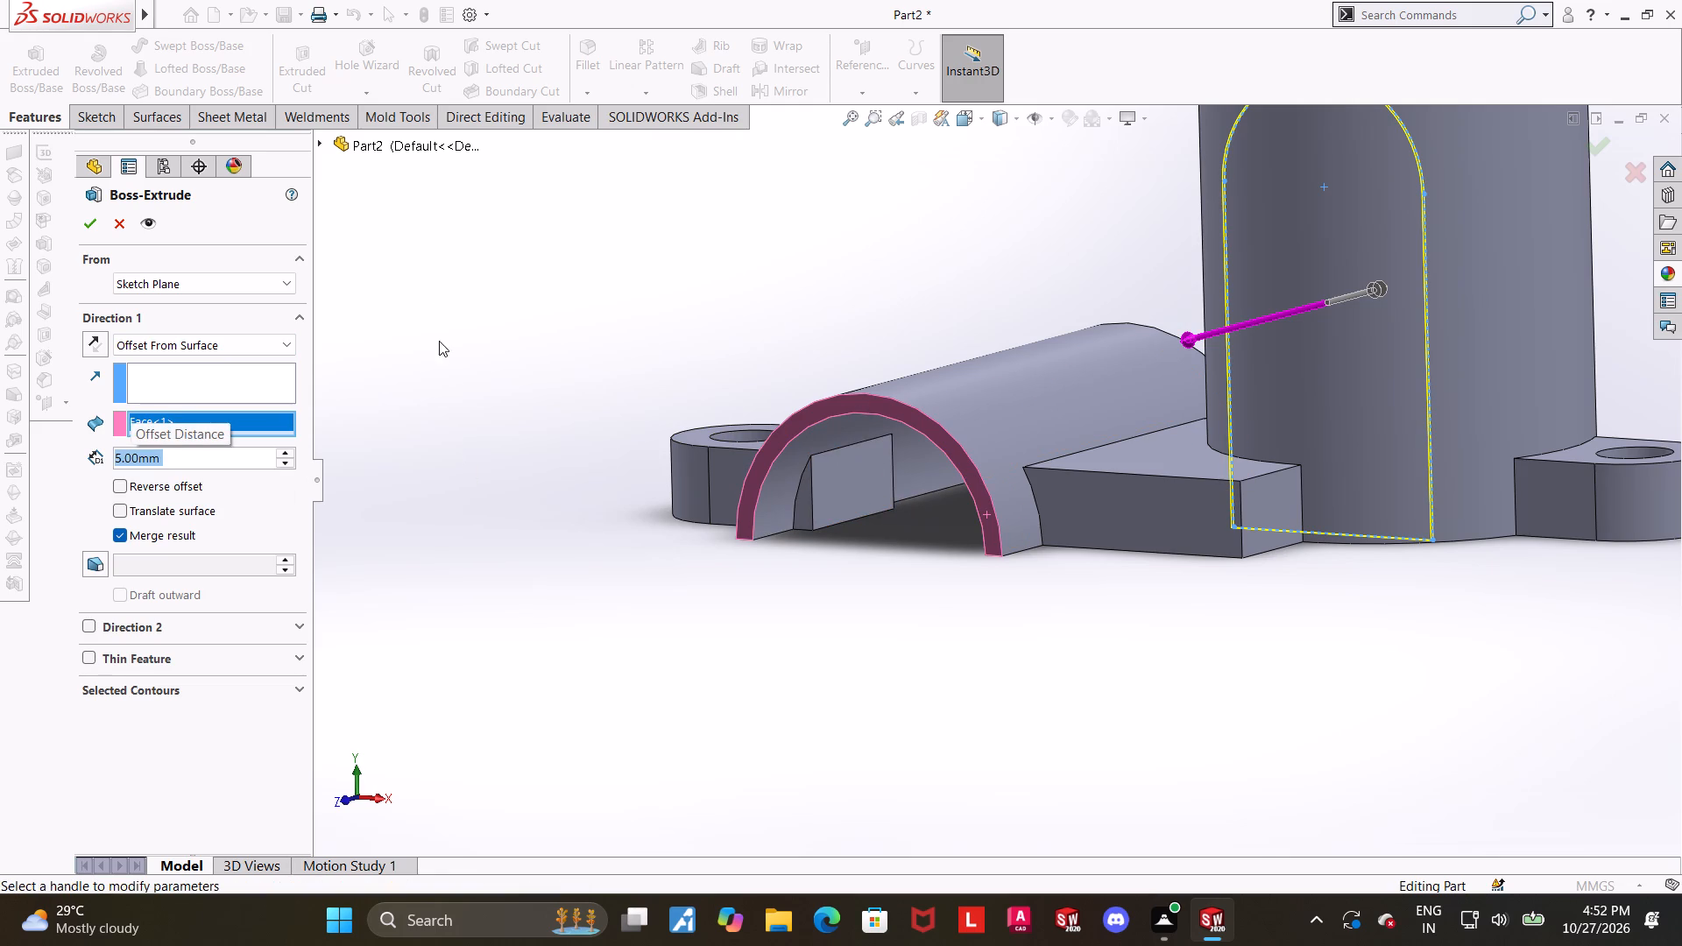
pyautogui.click(87, 224)
pyautogui.click(943, 773)
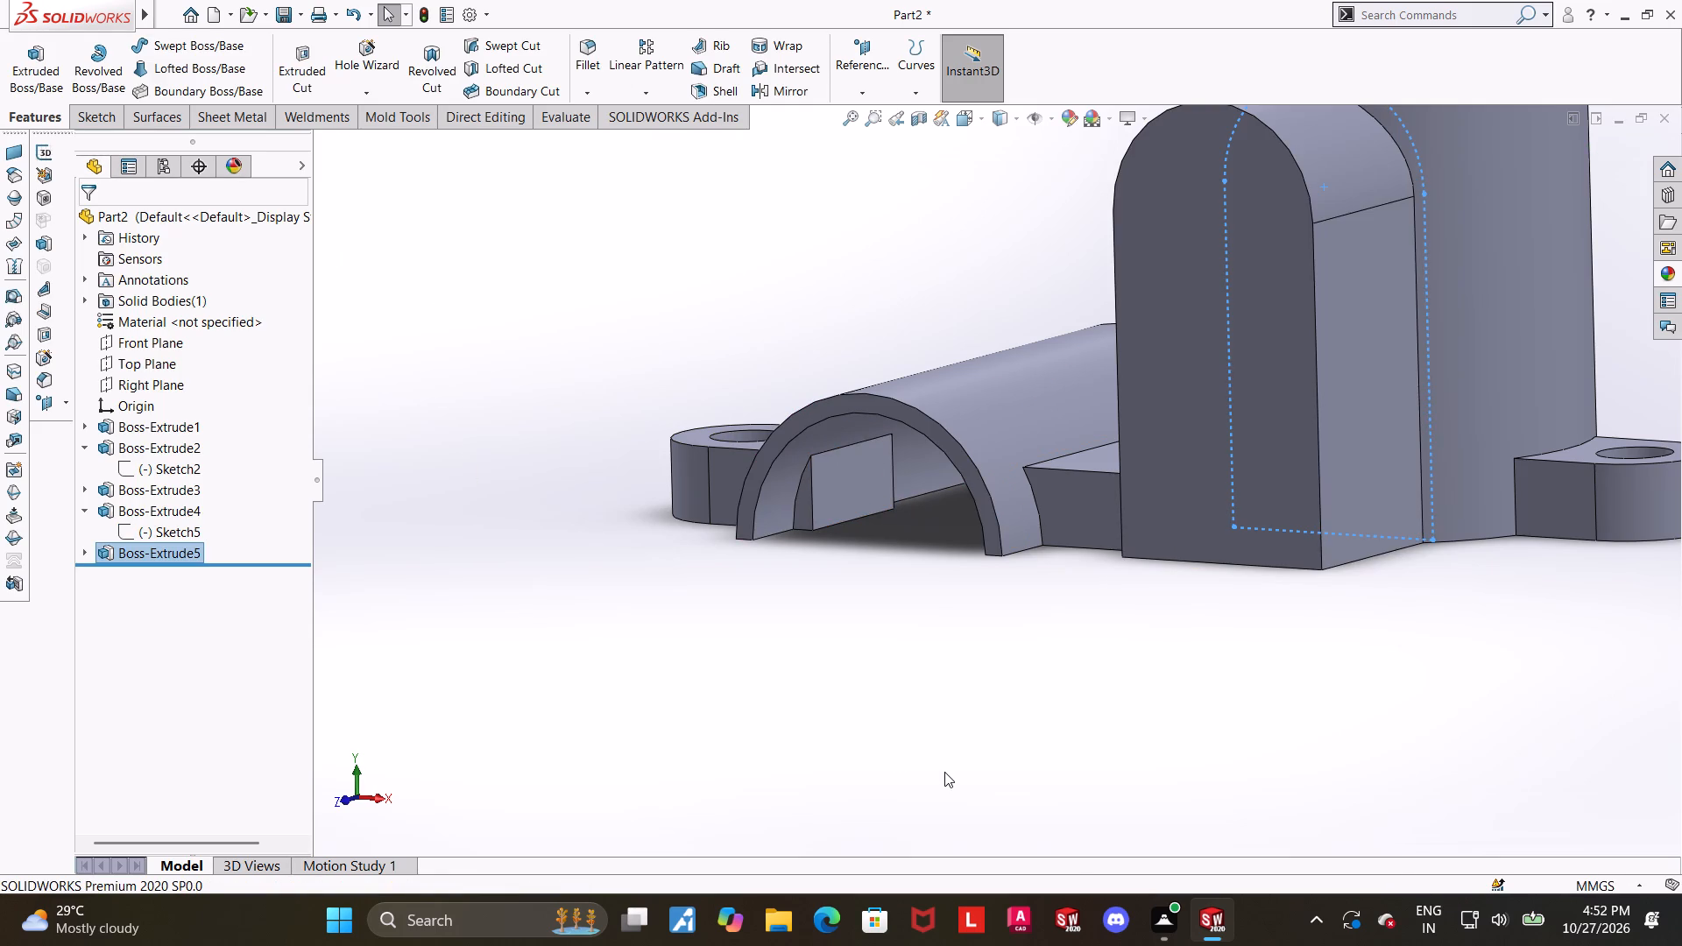
# Inspect the whole part from several angles, including its underside and the arch boss against the upright cylinder.
pyautogui.scroll(4, 986, 780)
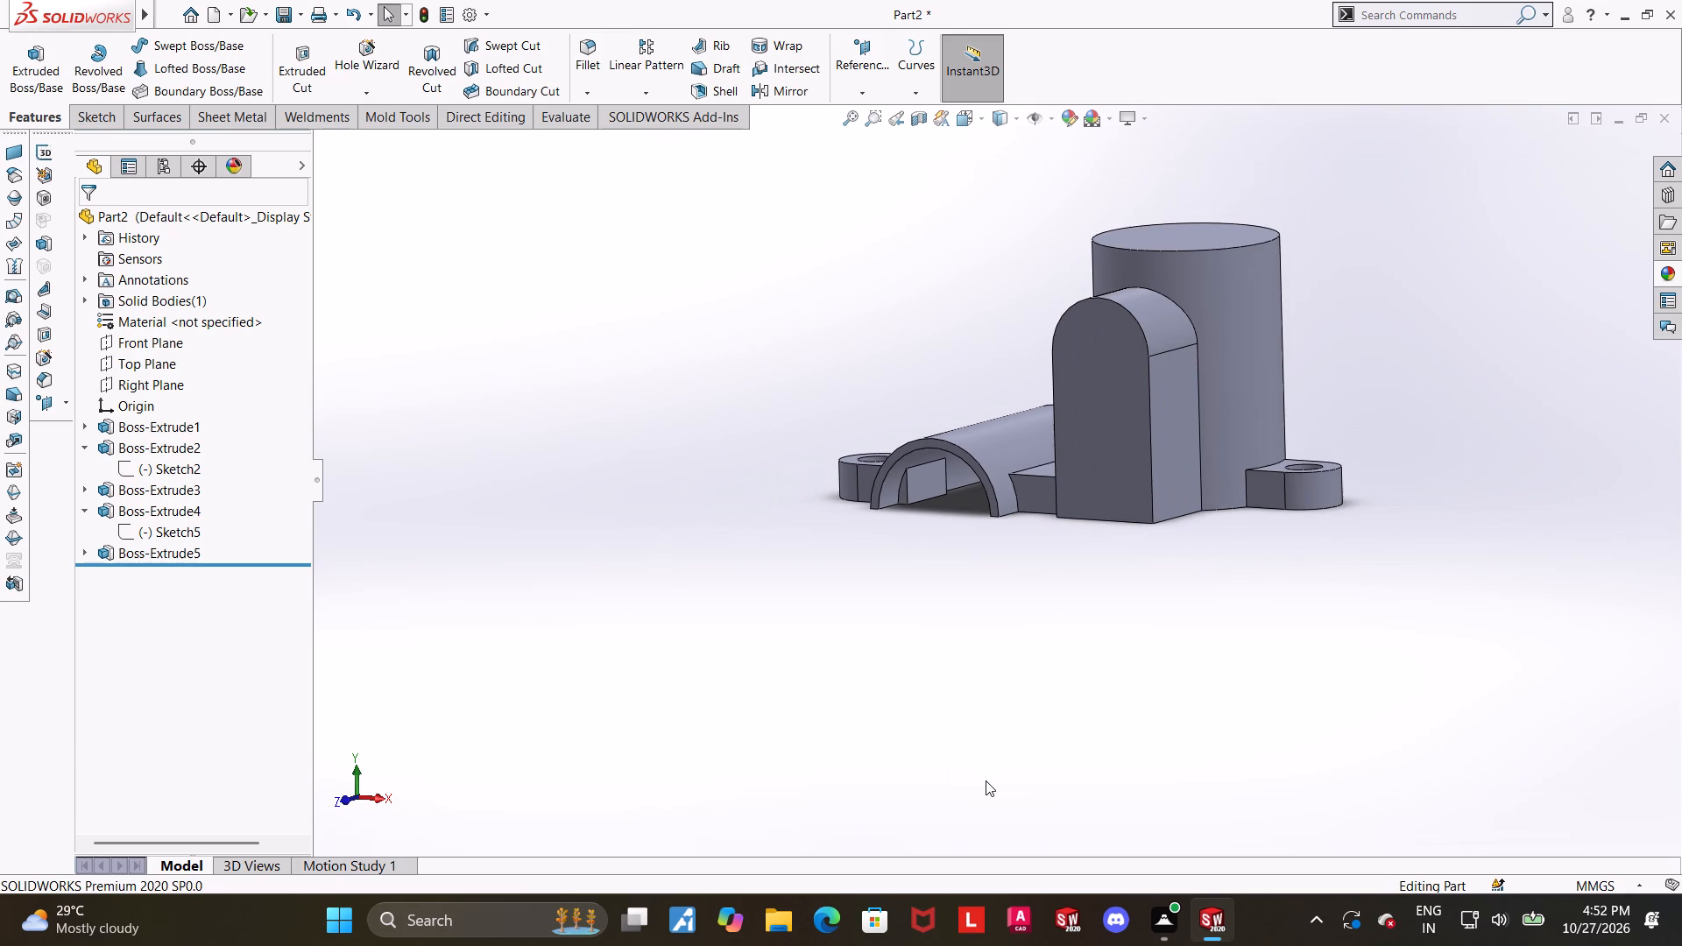
pyautogui.scroll(-1, 986, 780)
pyautogui.scroll(2, 986, 780)
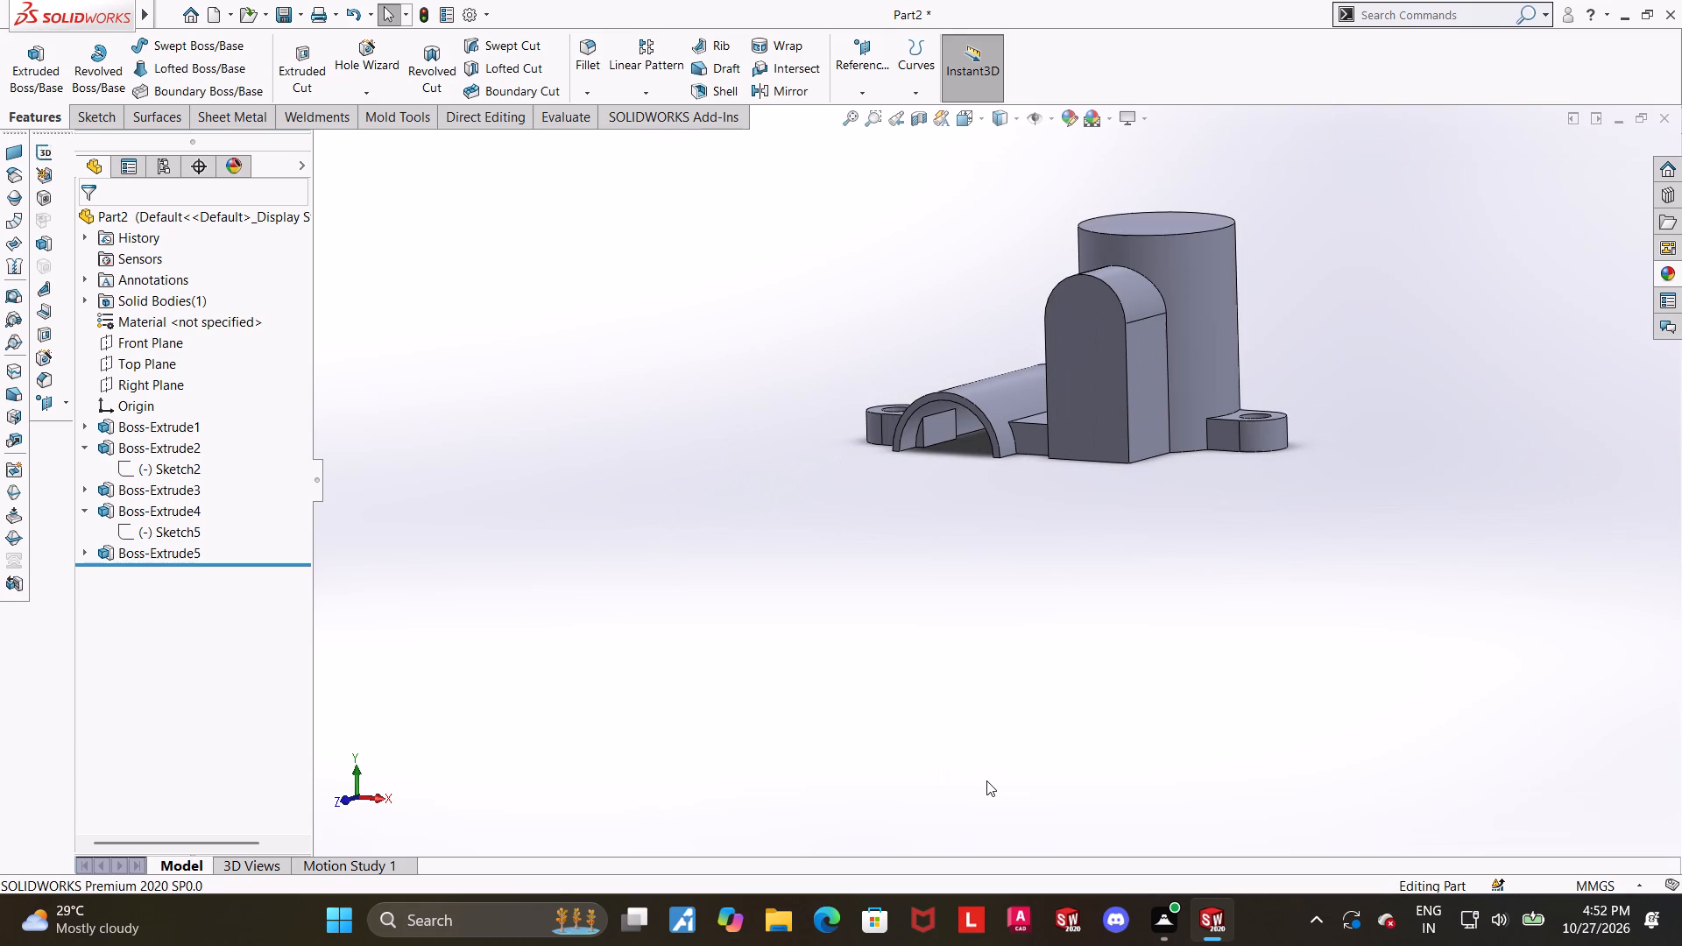
pyautogui.scroll(-4, 1277, 398)
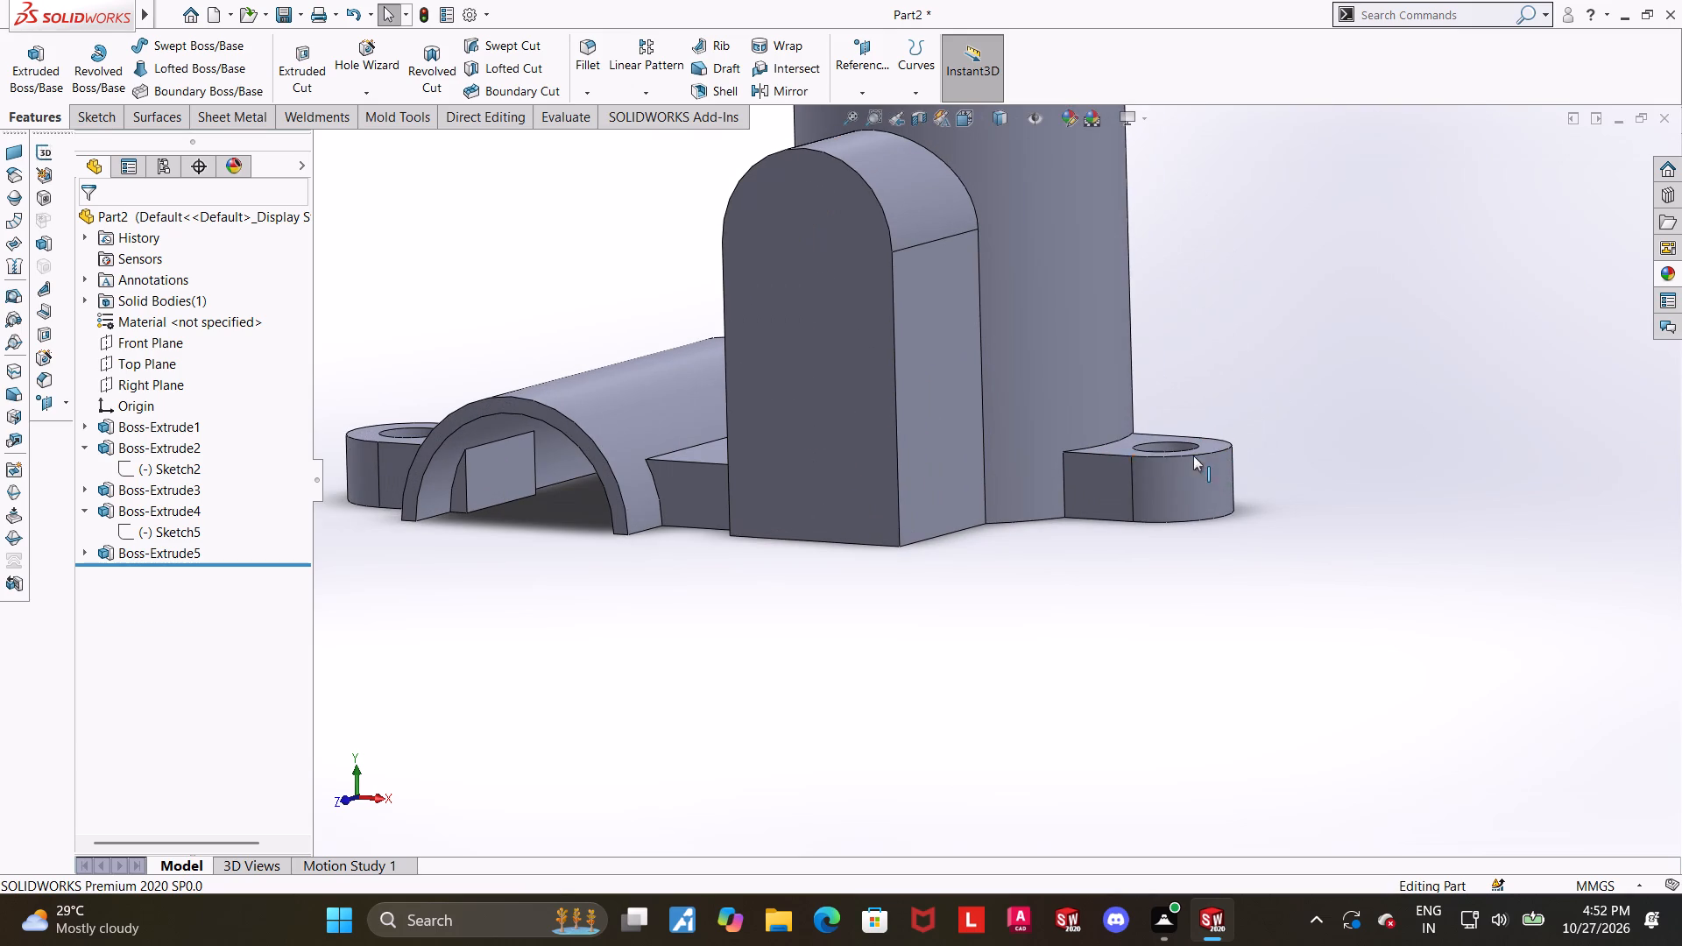
pyautogui.moveTo(1005, 497); pyautogui.dragTo(1059, 646, button='middle')
pyautogui.moveTo(908, 596); pyautogui.dragTo(936, 540, button='middle')
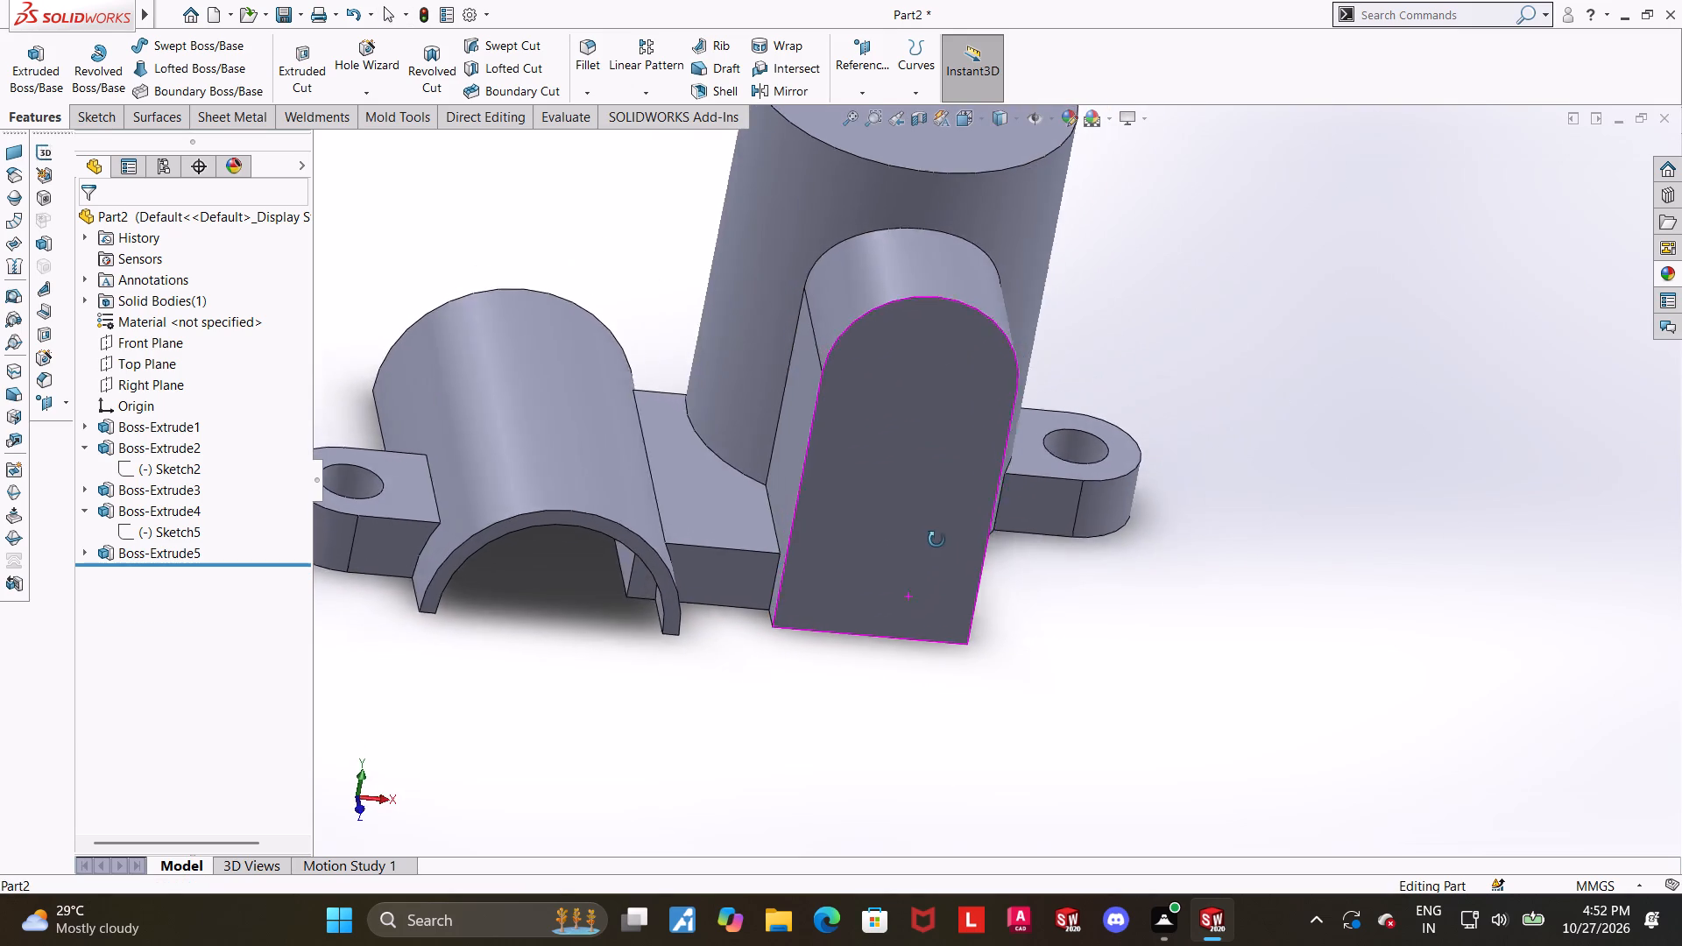
pyautogui.moveTo(936, 540); pyautogui.dragTo(977, 610, button='middle')
pyautogui.scroll(2, 1078, 556)
pyautogui.scroll(1, 1158, 530)
pyautogui.moveTo(1166, 509); pyautogui.dragTo(1127, 482, button='middle')
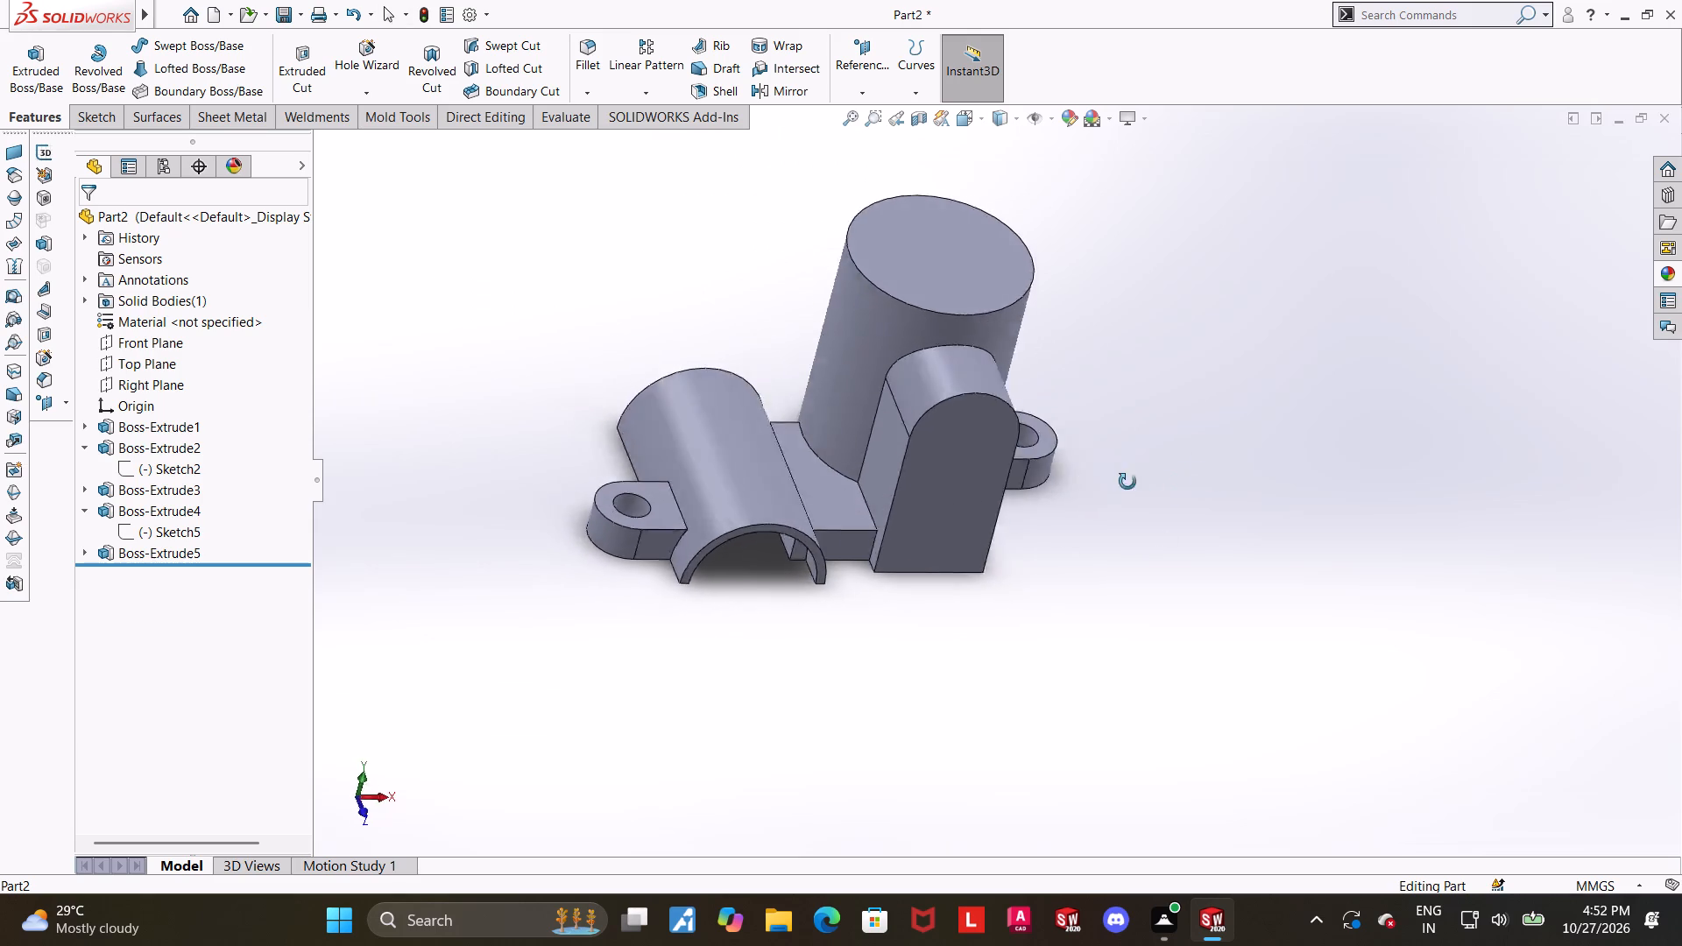
pyautogui.moveTo(1127, 482); pyautogui.dragTo(1078, 455, button='middle')
pyautogui.scroll(-1, 1031, 455)
pyautogui.moveTo(958, 509); pyautogui.dragTo(1036, 449, button='middle')
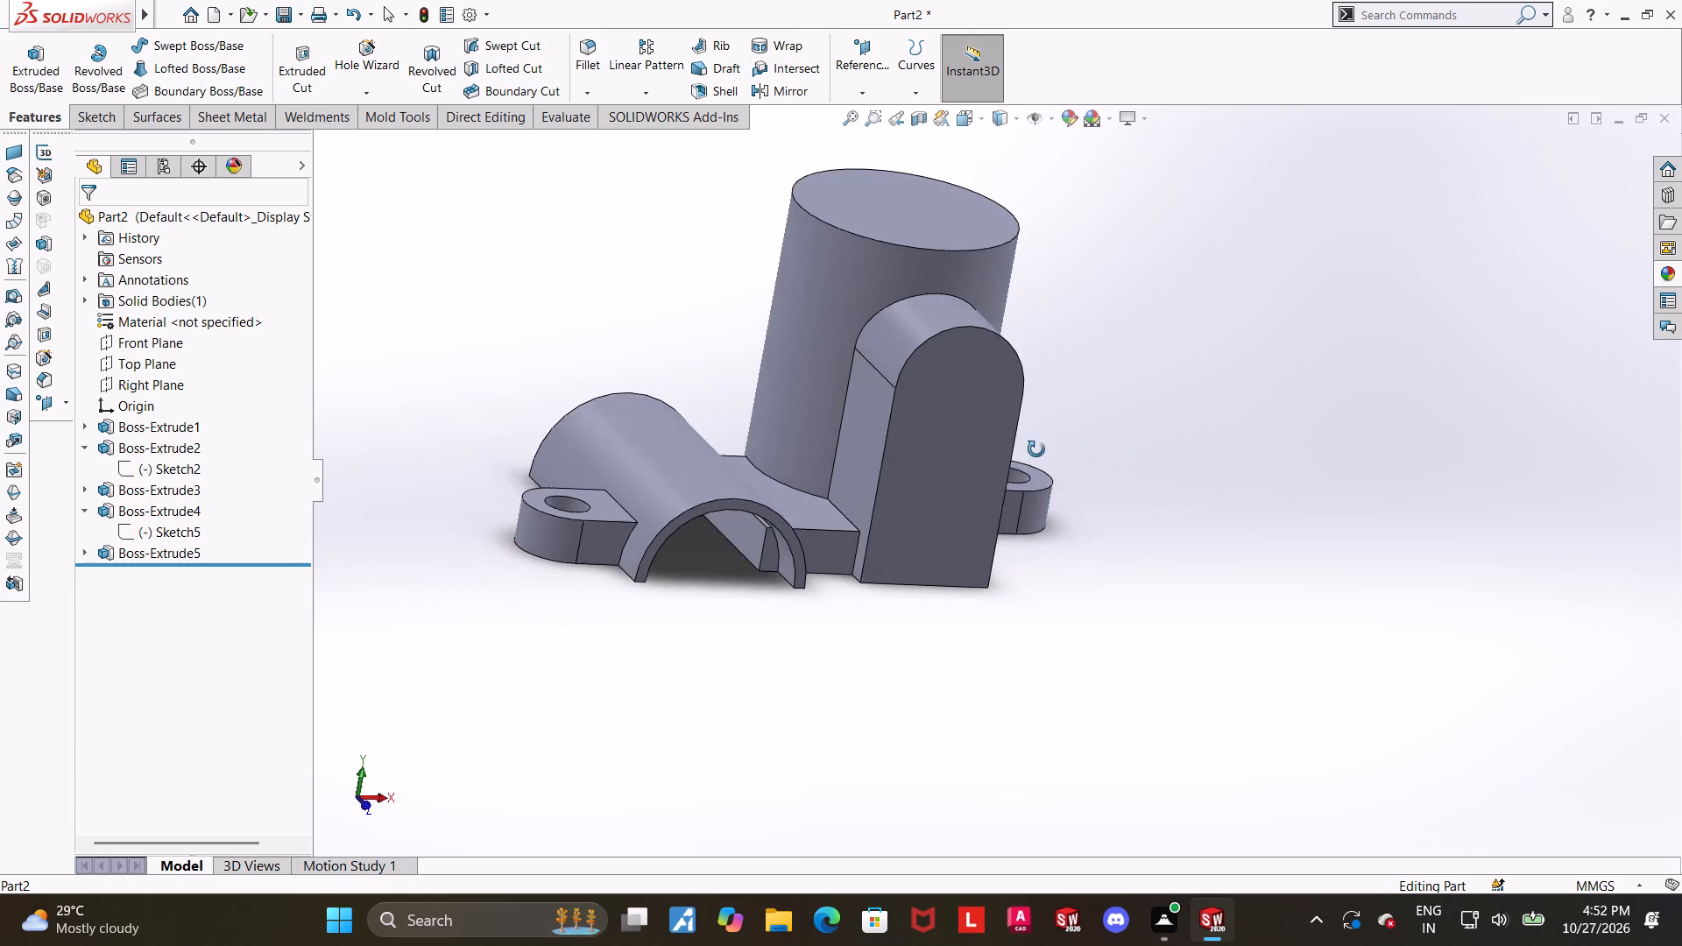
pyautogui.moveTo(1036, 449); pyautogui.dragTo(1009, 454, button='middle')
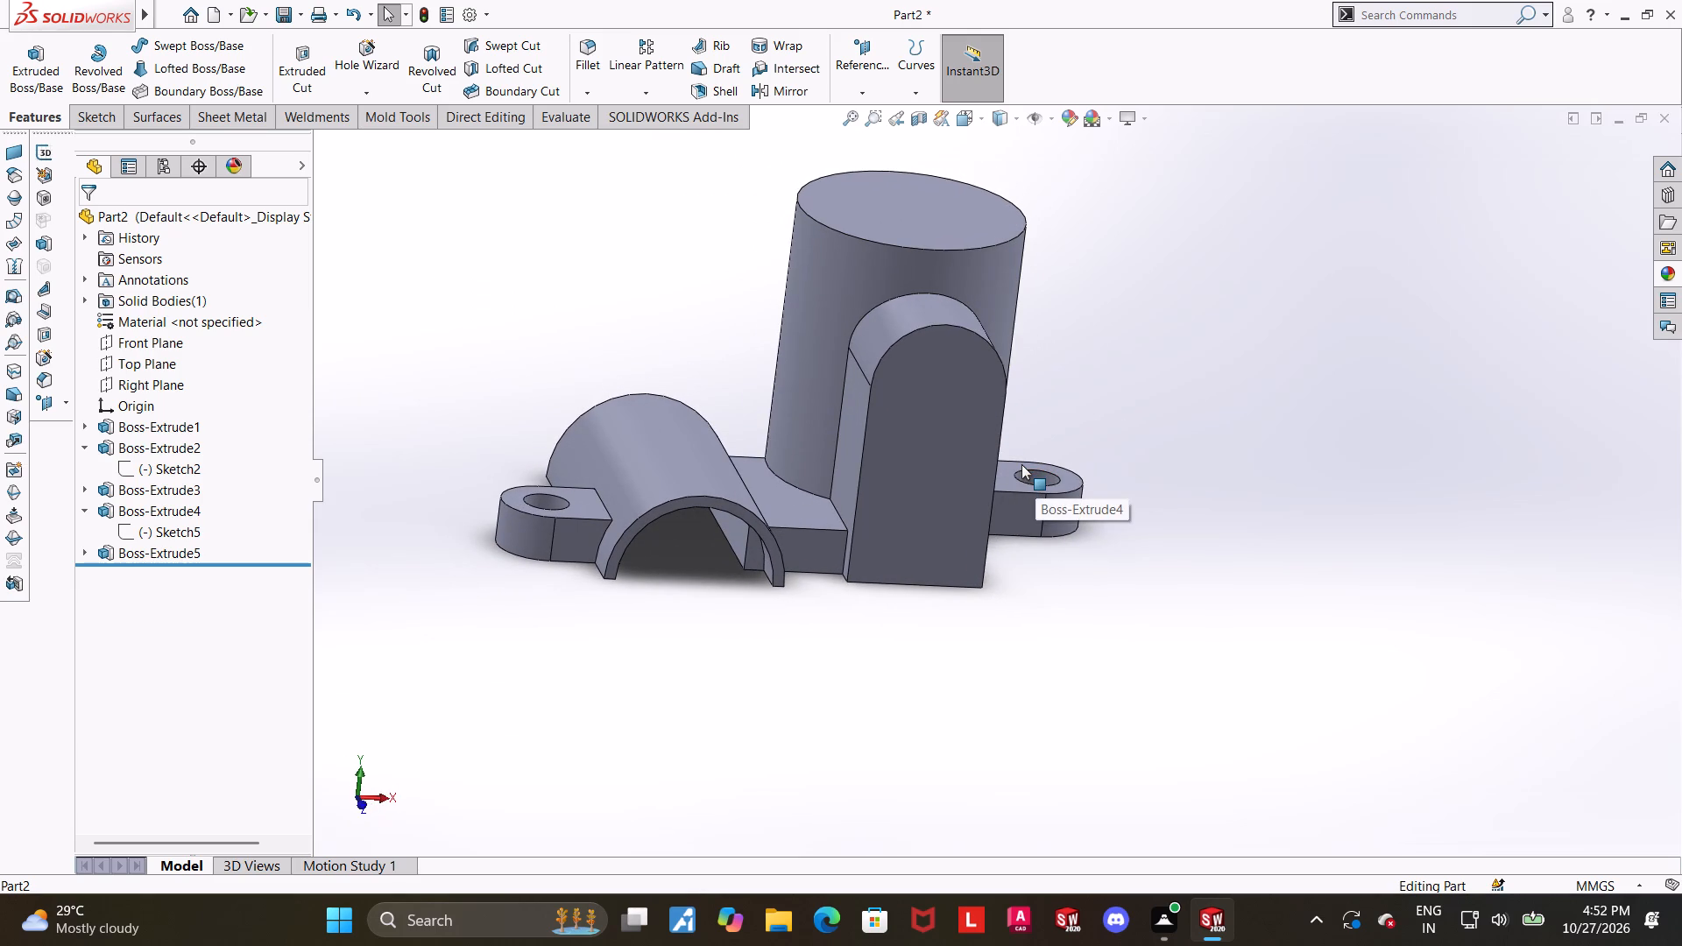
pyautogui.scroll(1, 1021, 464)
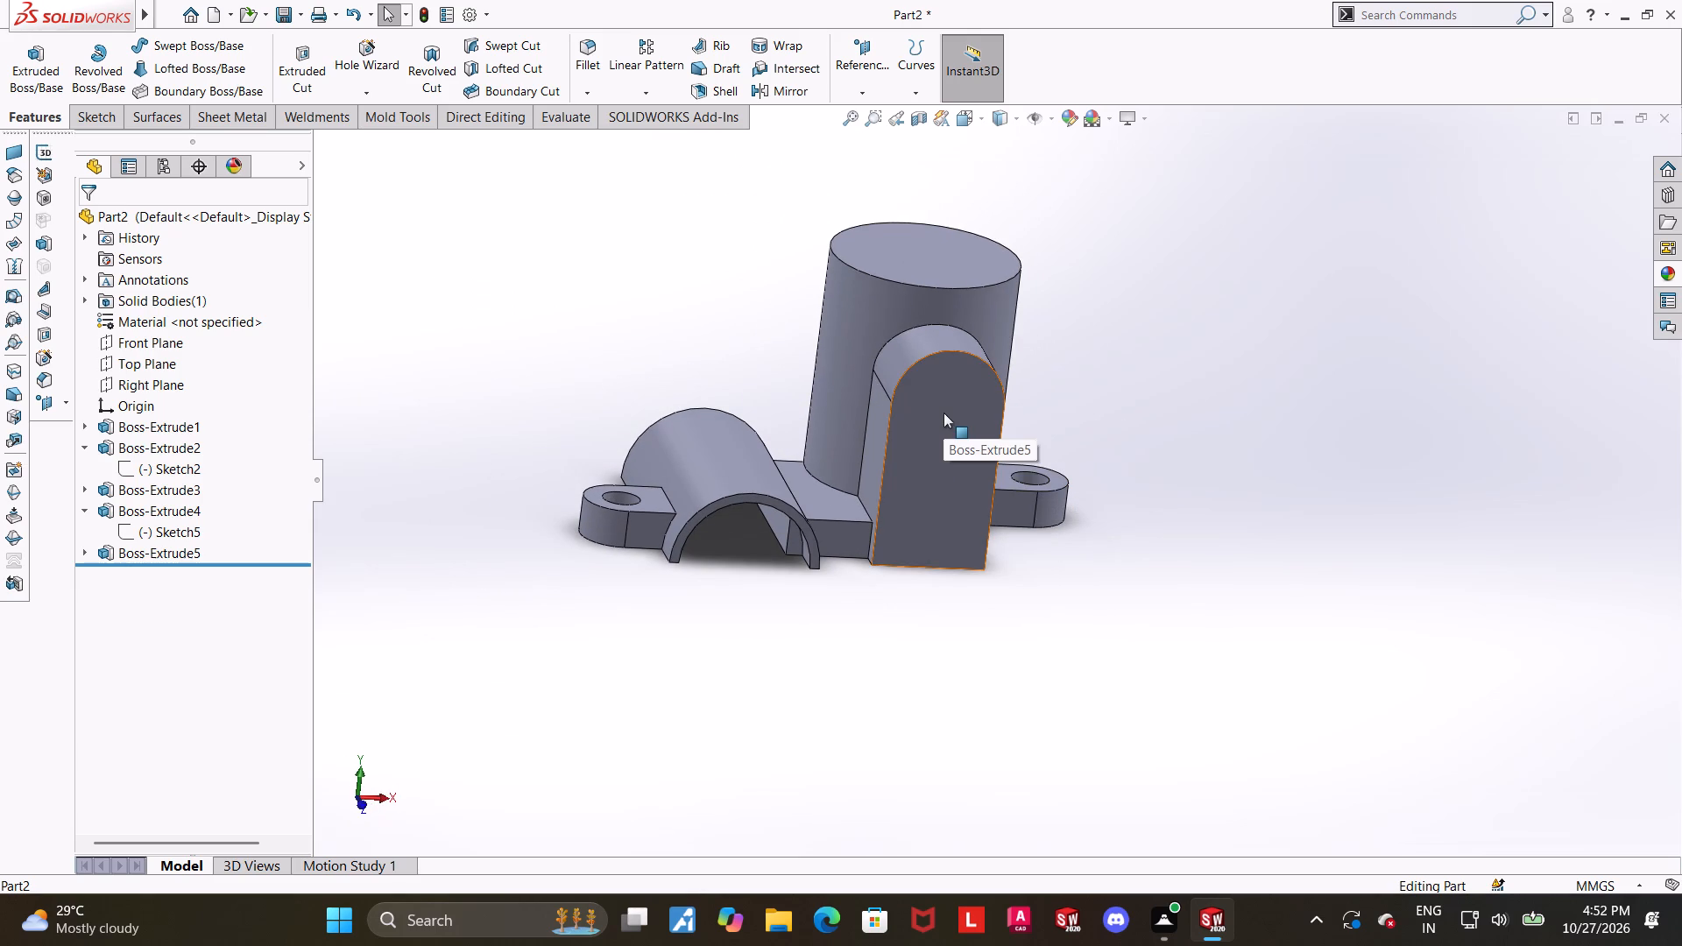
pyautogui.moveTo(1046, 521); pyautogui.dragTo(1031, 458, button='middle')
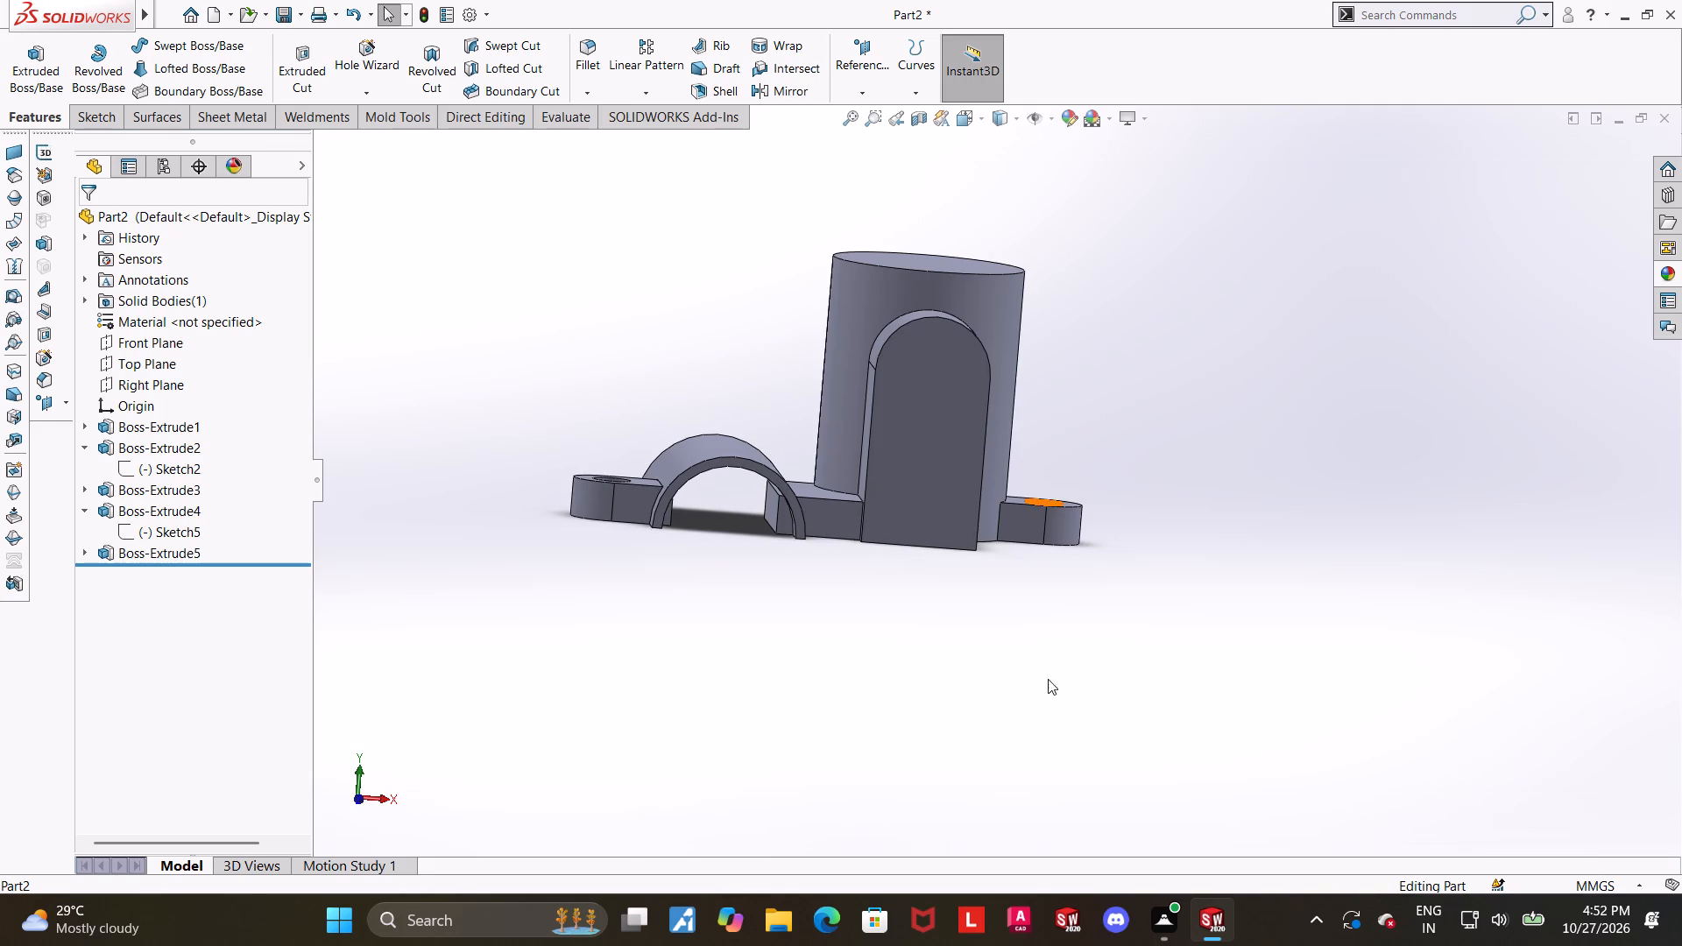
pyautogui.moveTo(1048, 680); pyautogui.dragTo(1049, 352, button='middle')
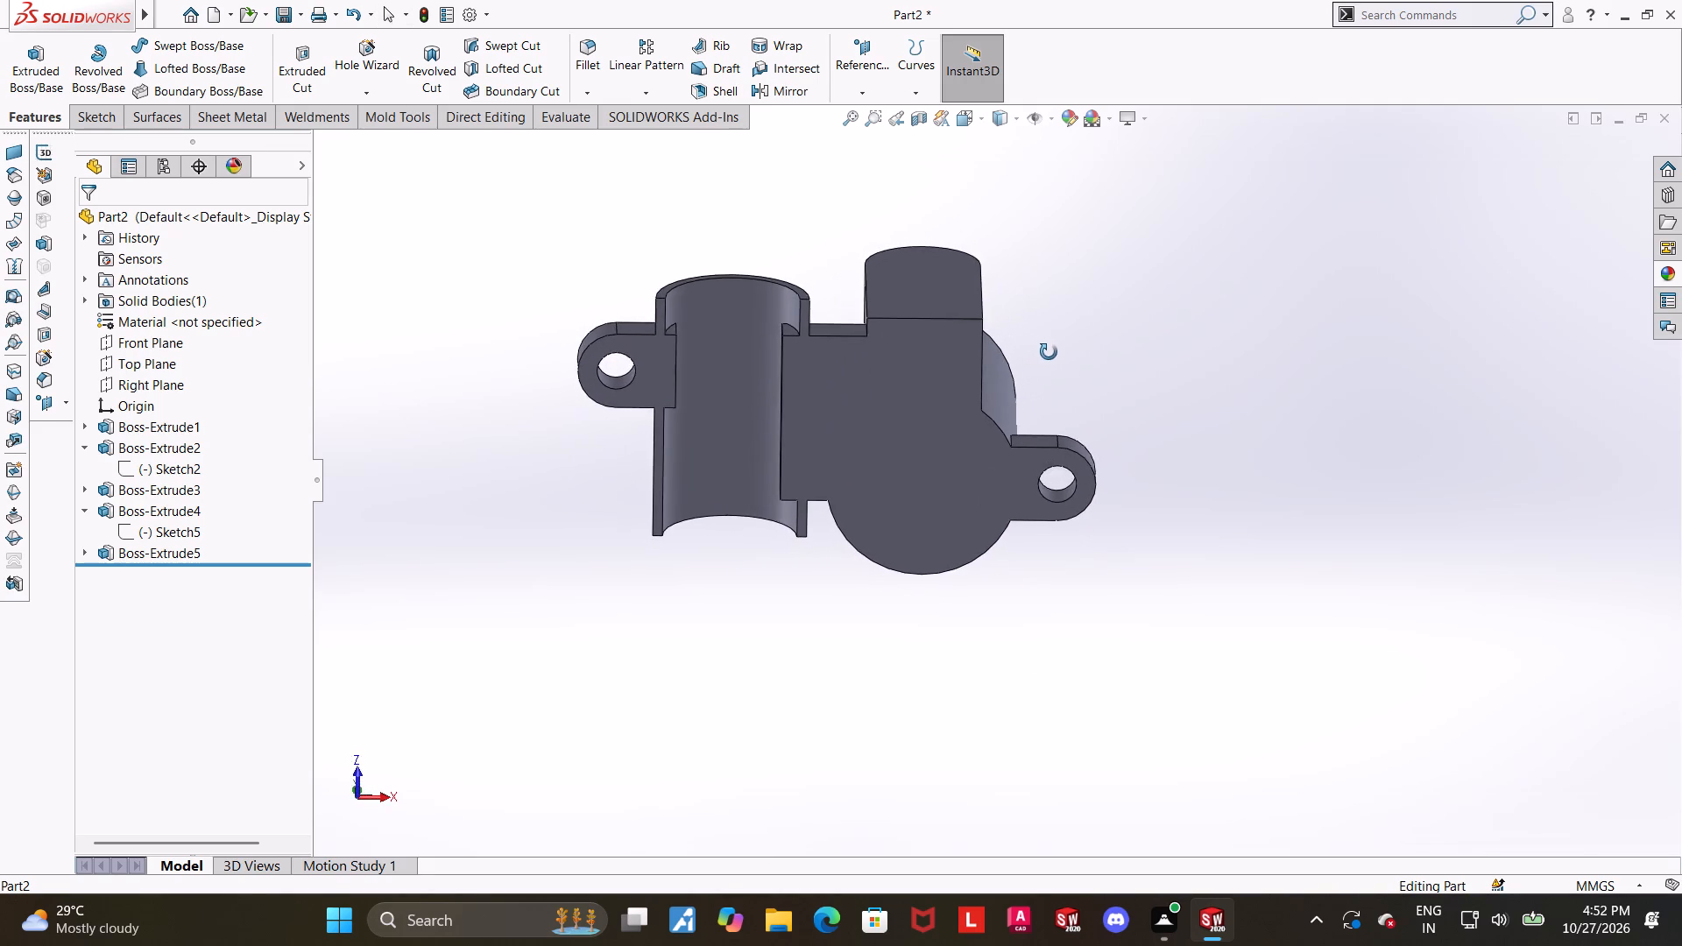
pyautogui.moveTo(1049, 352); pyautogui.dragTo(1064, 656, button='middle')
pyautogui.moveTo(1038, 447); pyautogui.dragTo(1035, 462, button='middle')
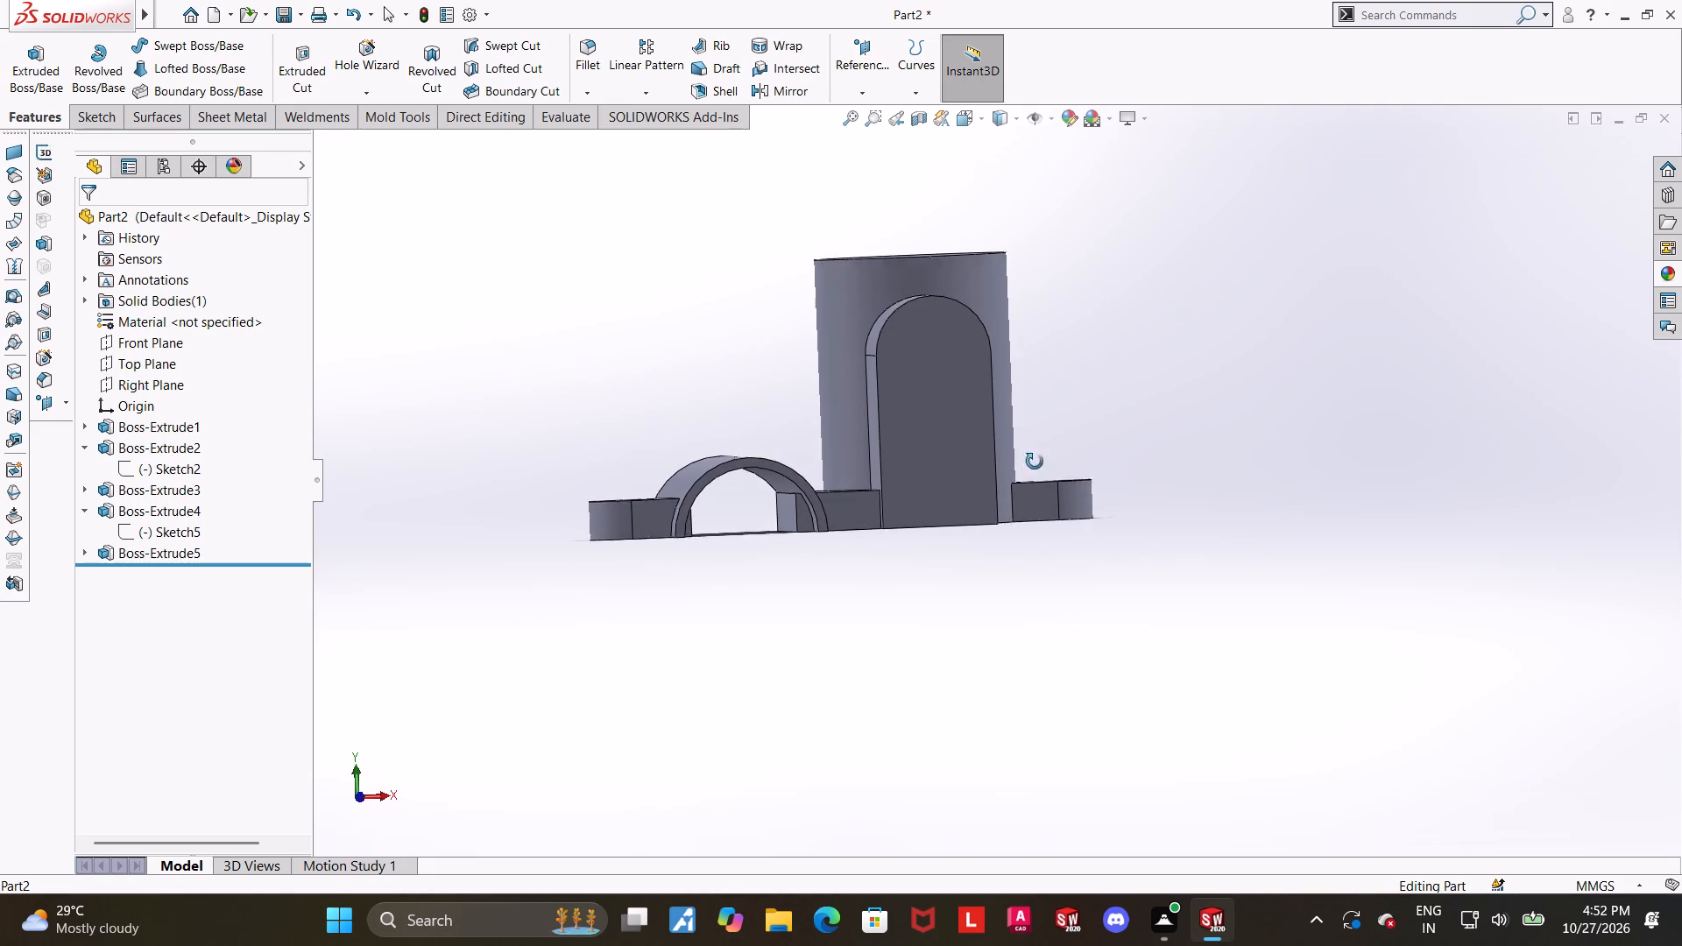
pyautogui.moveTo(1035, 462); pyautogui.dragTo(1026, 522, button='middle')
pyautogui.moveTo(1035, 370); pyautogui.dragTo(1008, 490, button='middle')
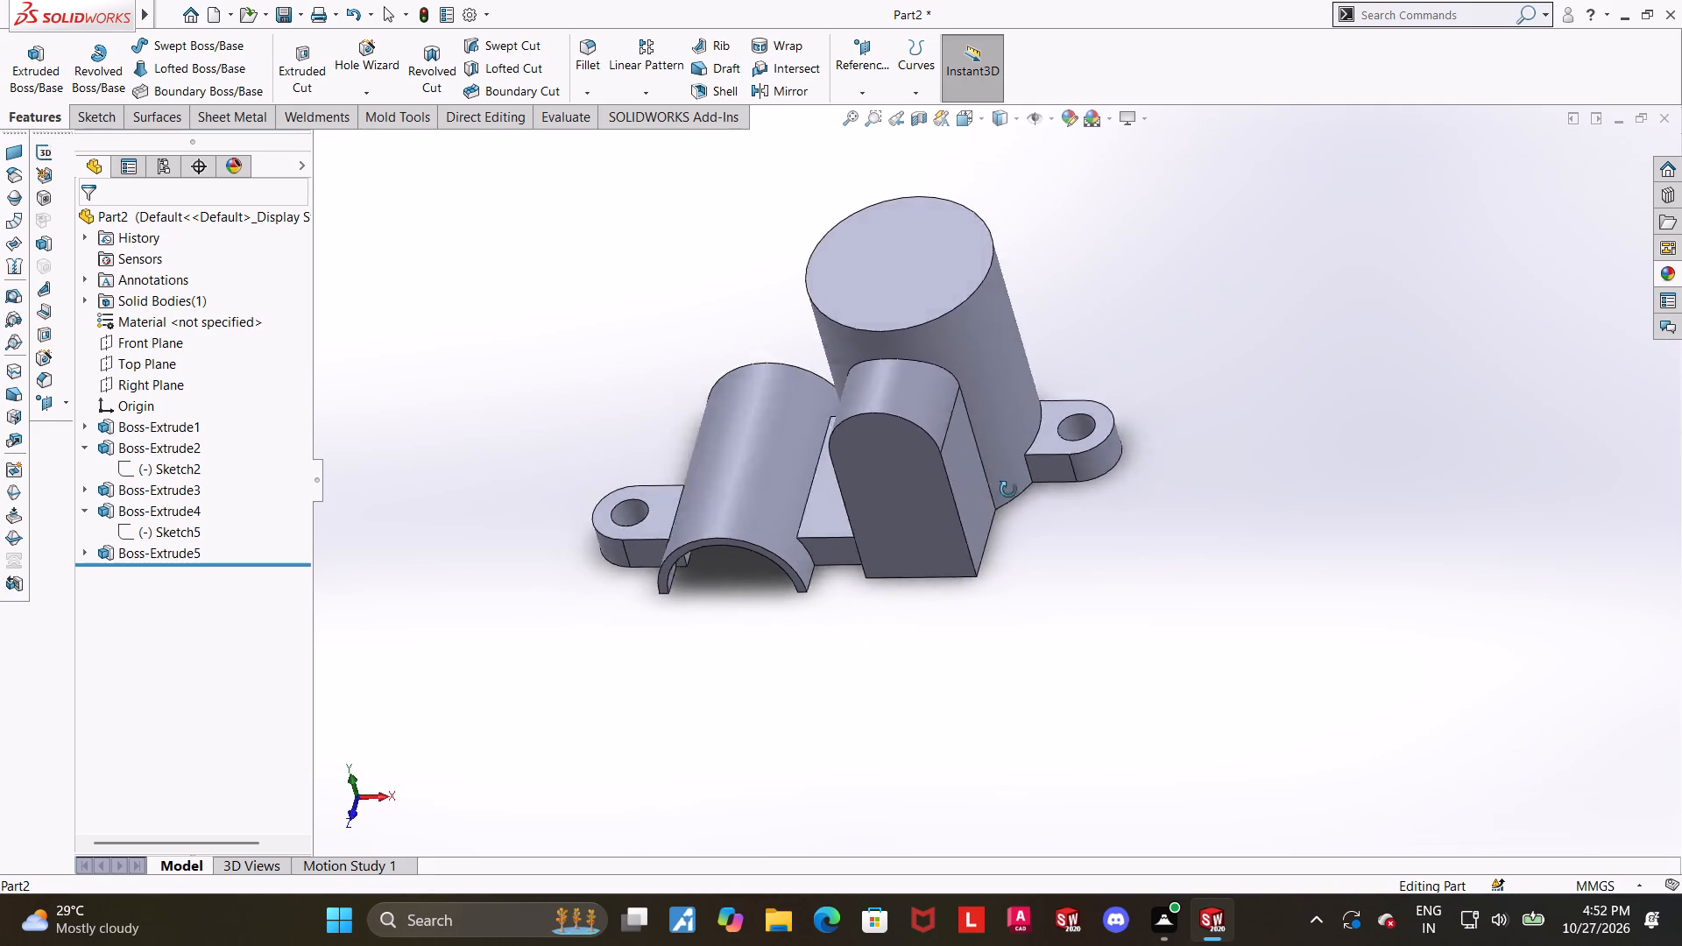
pyautogui.moveTo(1008, 490); pyautogui.dragTo(977, 515, button='middle')
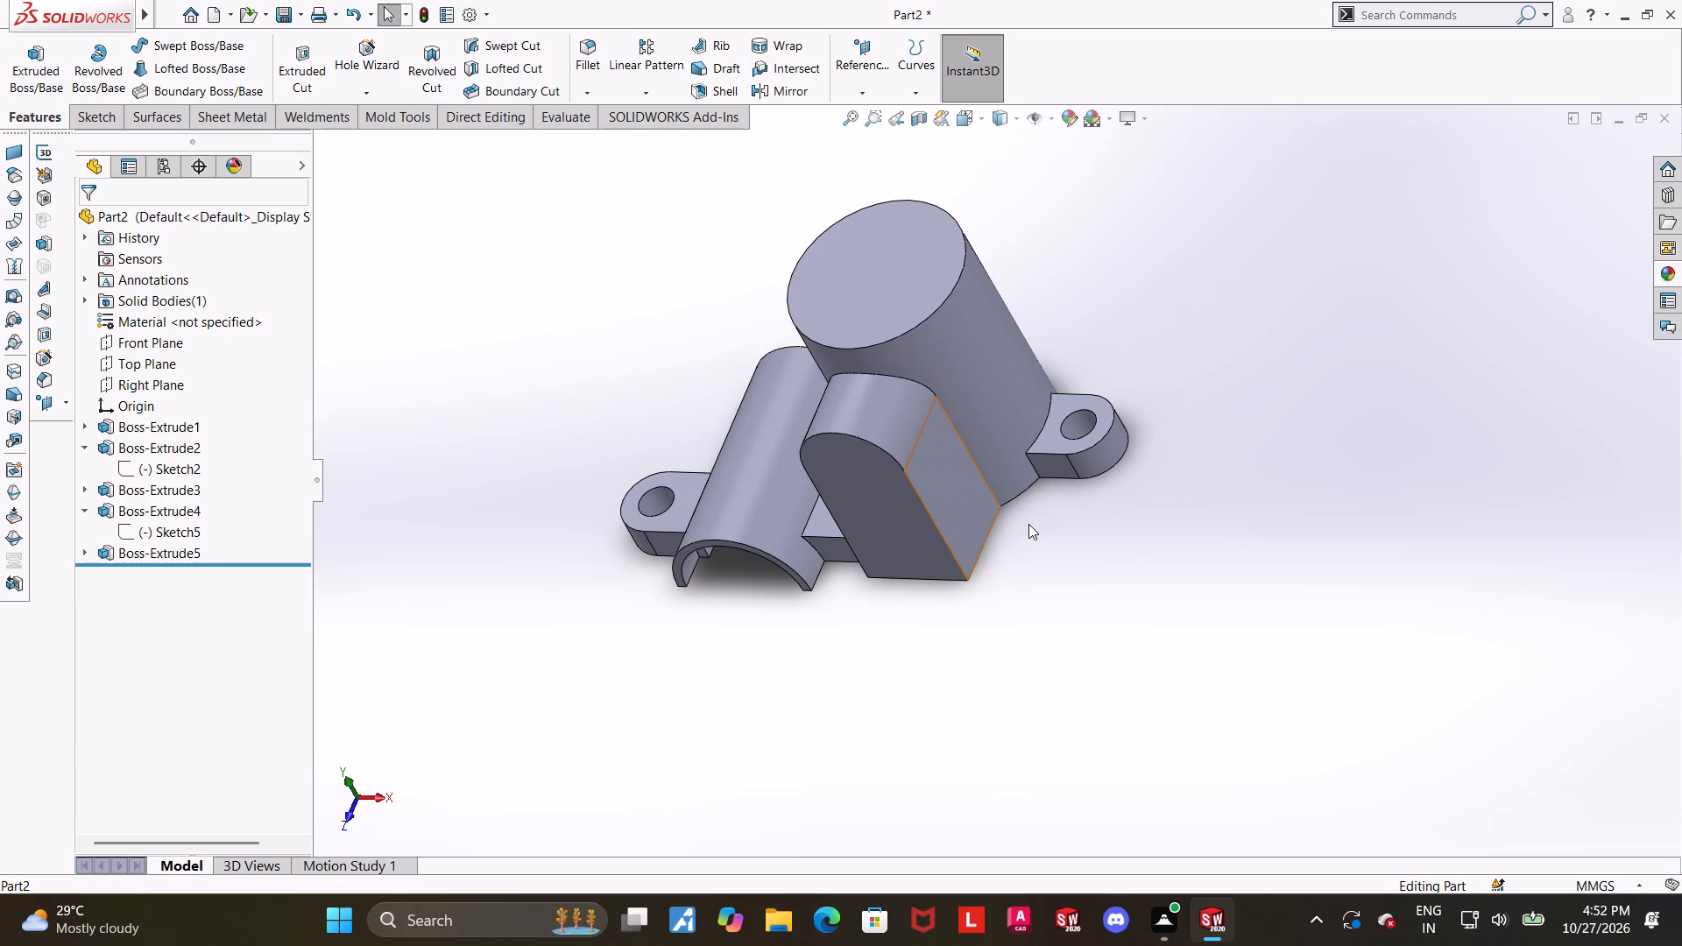
pyautogui.scroll(1, 1028, 524)
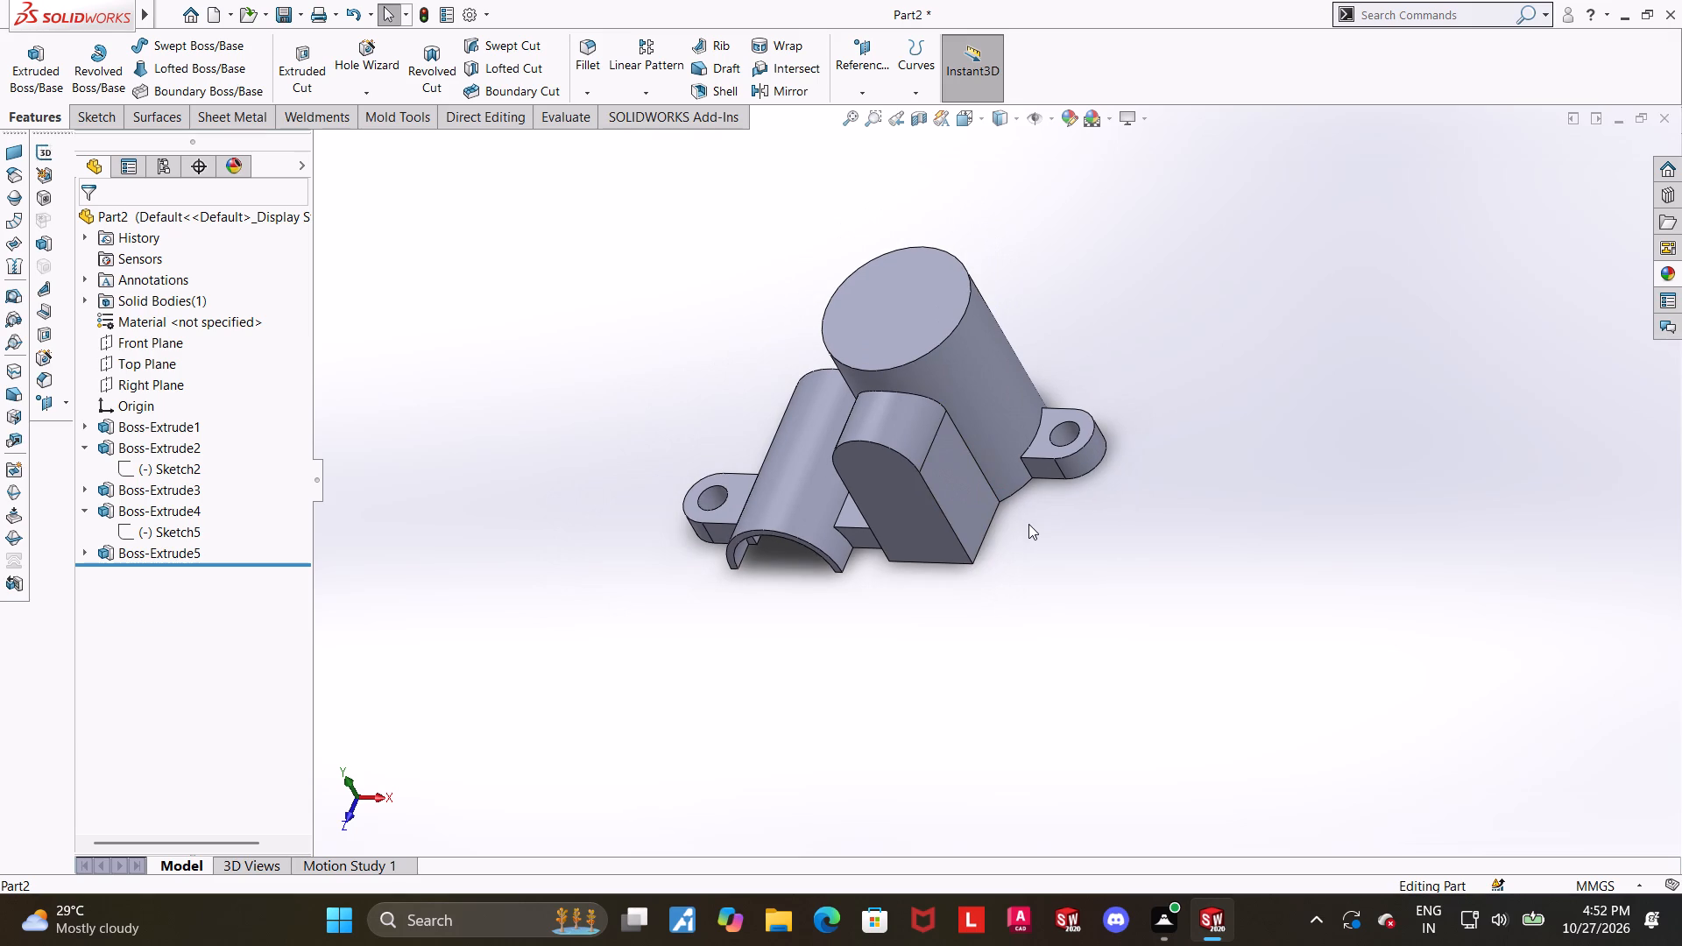
pyautogui.scroll(1, 1028, 524)
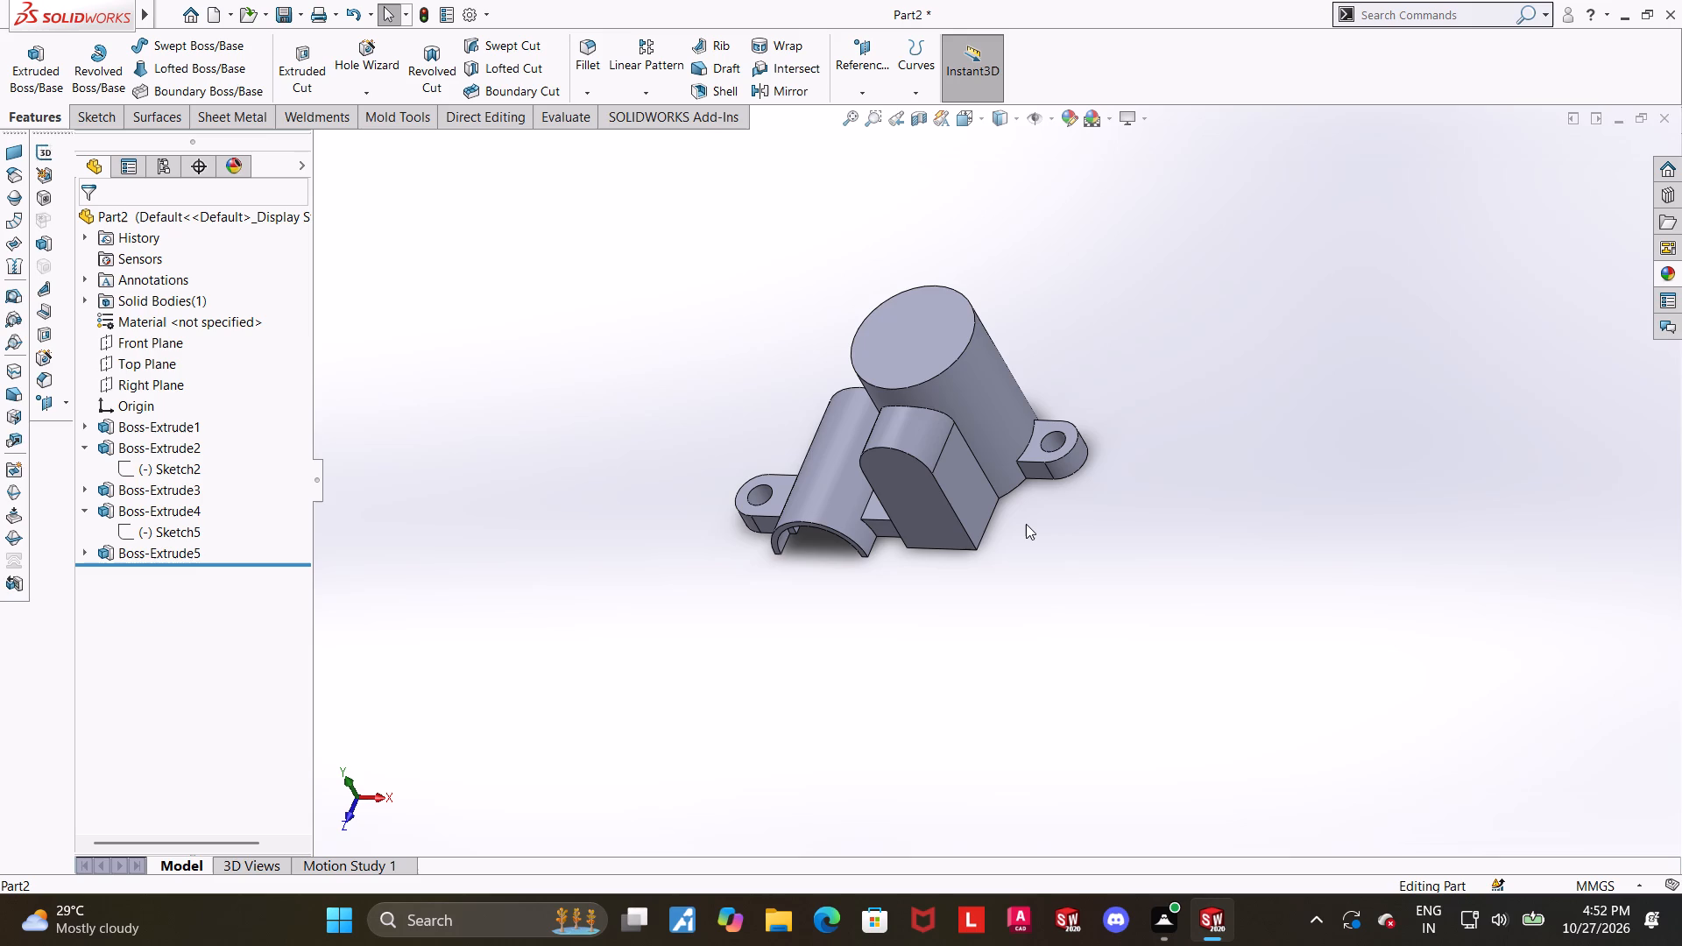
pyautogui.moveTo(971, 502); pyautogui.dragTo(969, 491, button='middle')
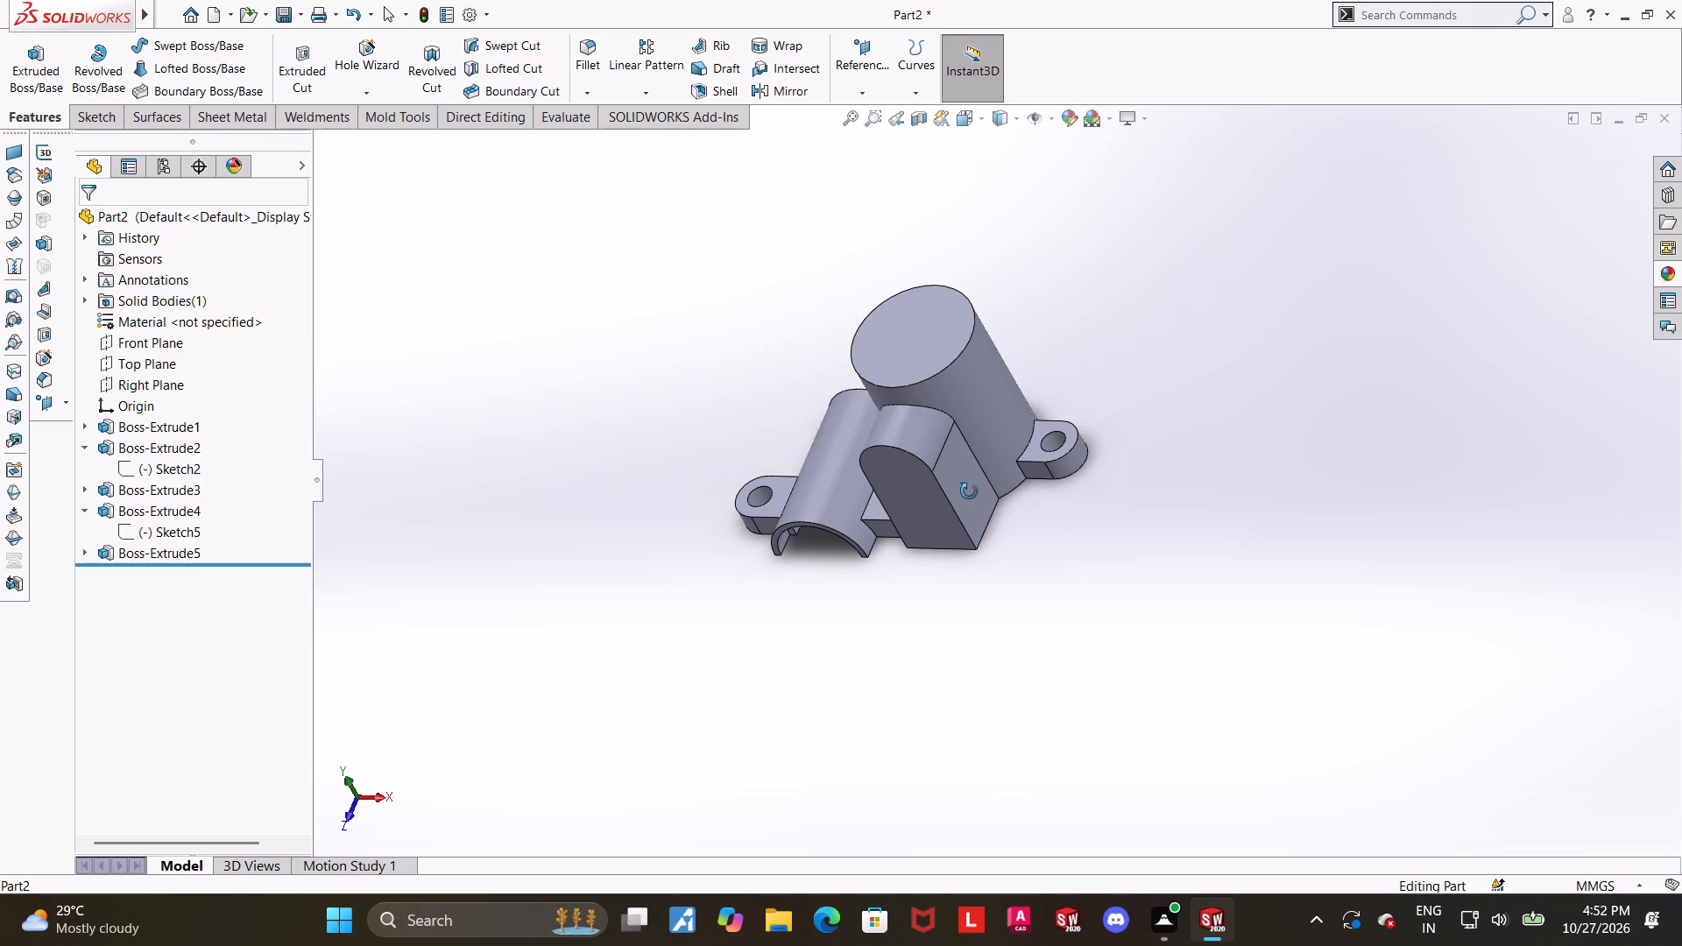
# Examine the half-cylinder shell, connecting block, arch boss and upright cylinder from the front, from above and from below.
pyautogui.moveTo(969, 491); pyautogui.dragTo(1088, 383, button='middle')
pyautogui.scroll(-3, 972, 469)
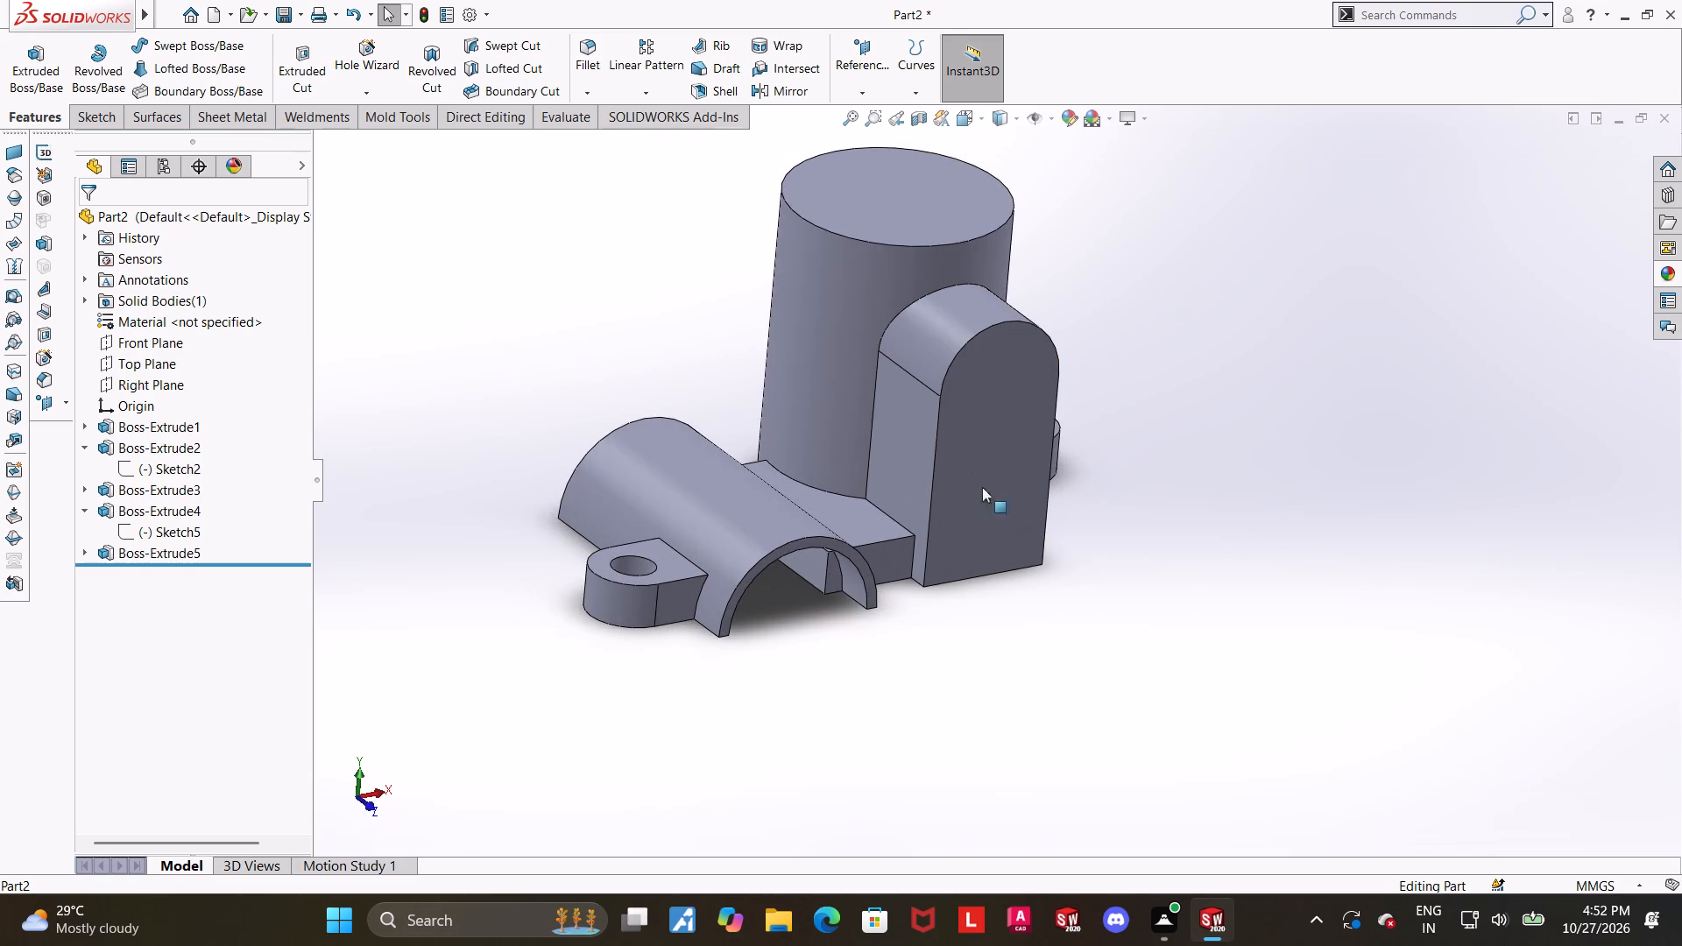
pyautogui.moveTo(1007, 490); pyautogui.dragTo(984, 482, button='middle')
pyautogui.scroll(3, 1071, 477)
pyautogui.scroll(-3, 1011, 306)
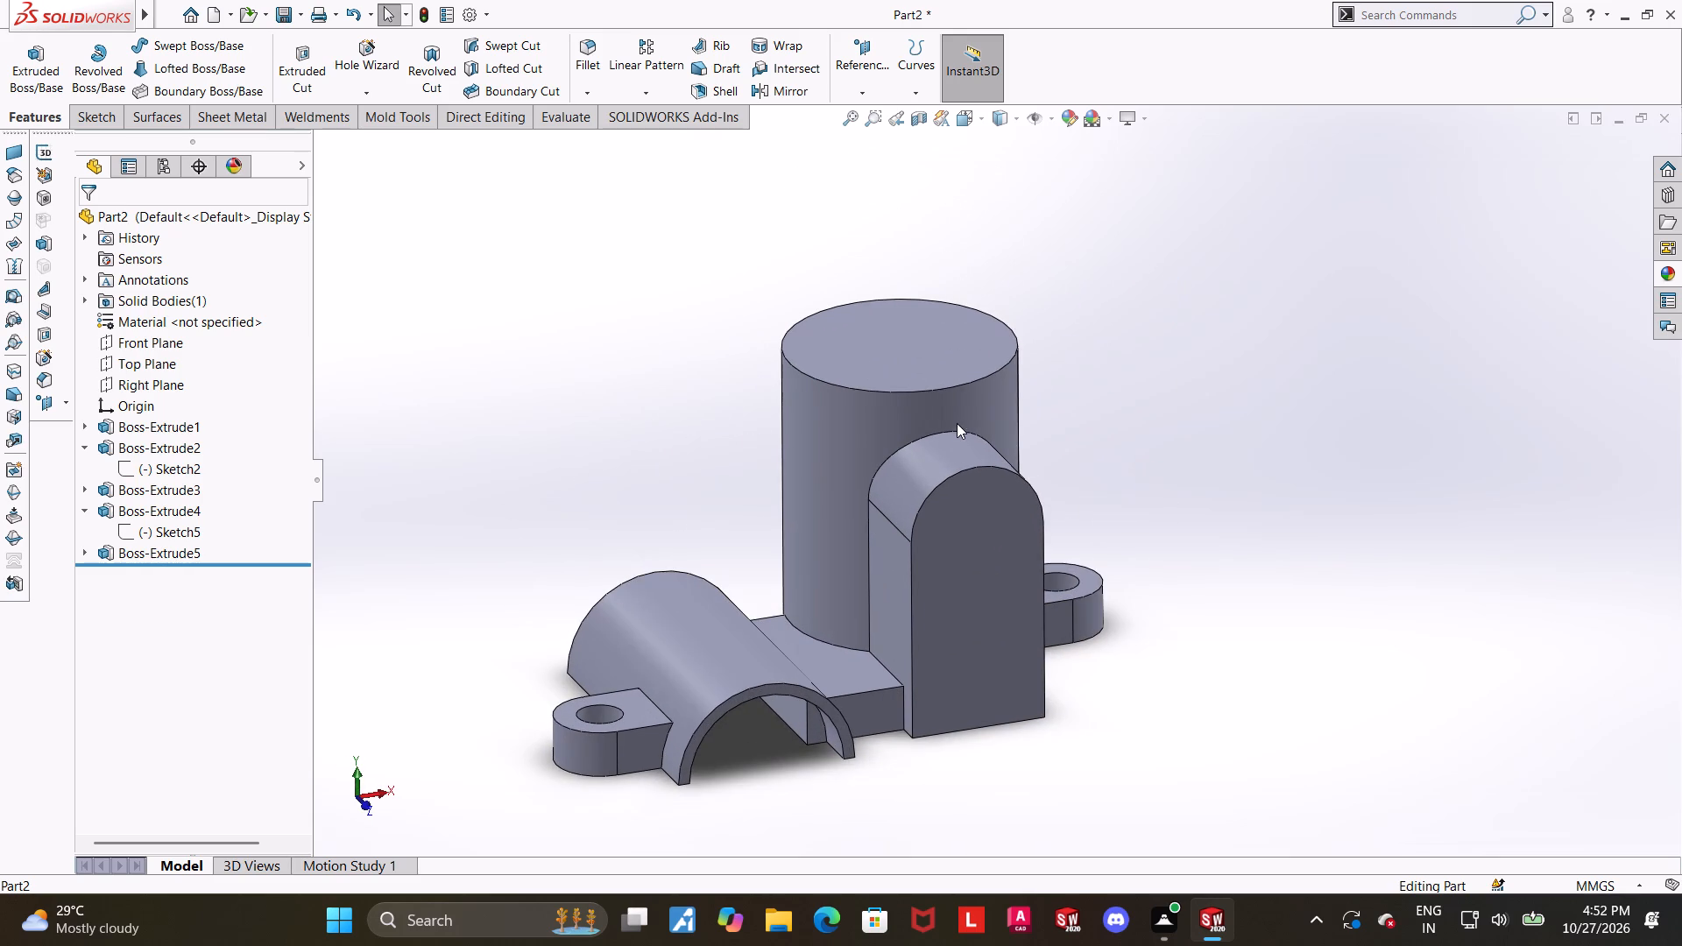
pyautogui.scroll(1, 957, 426)
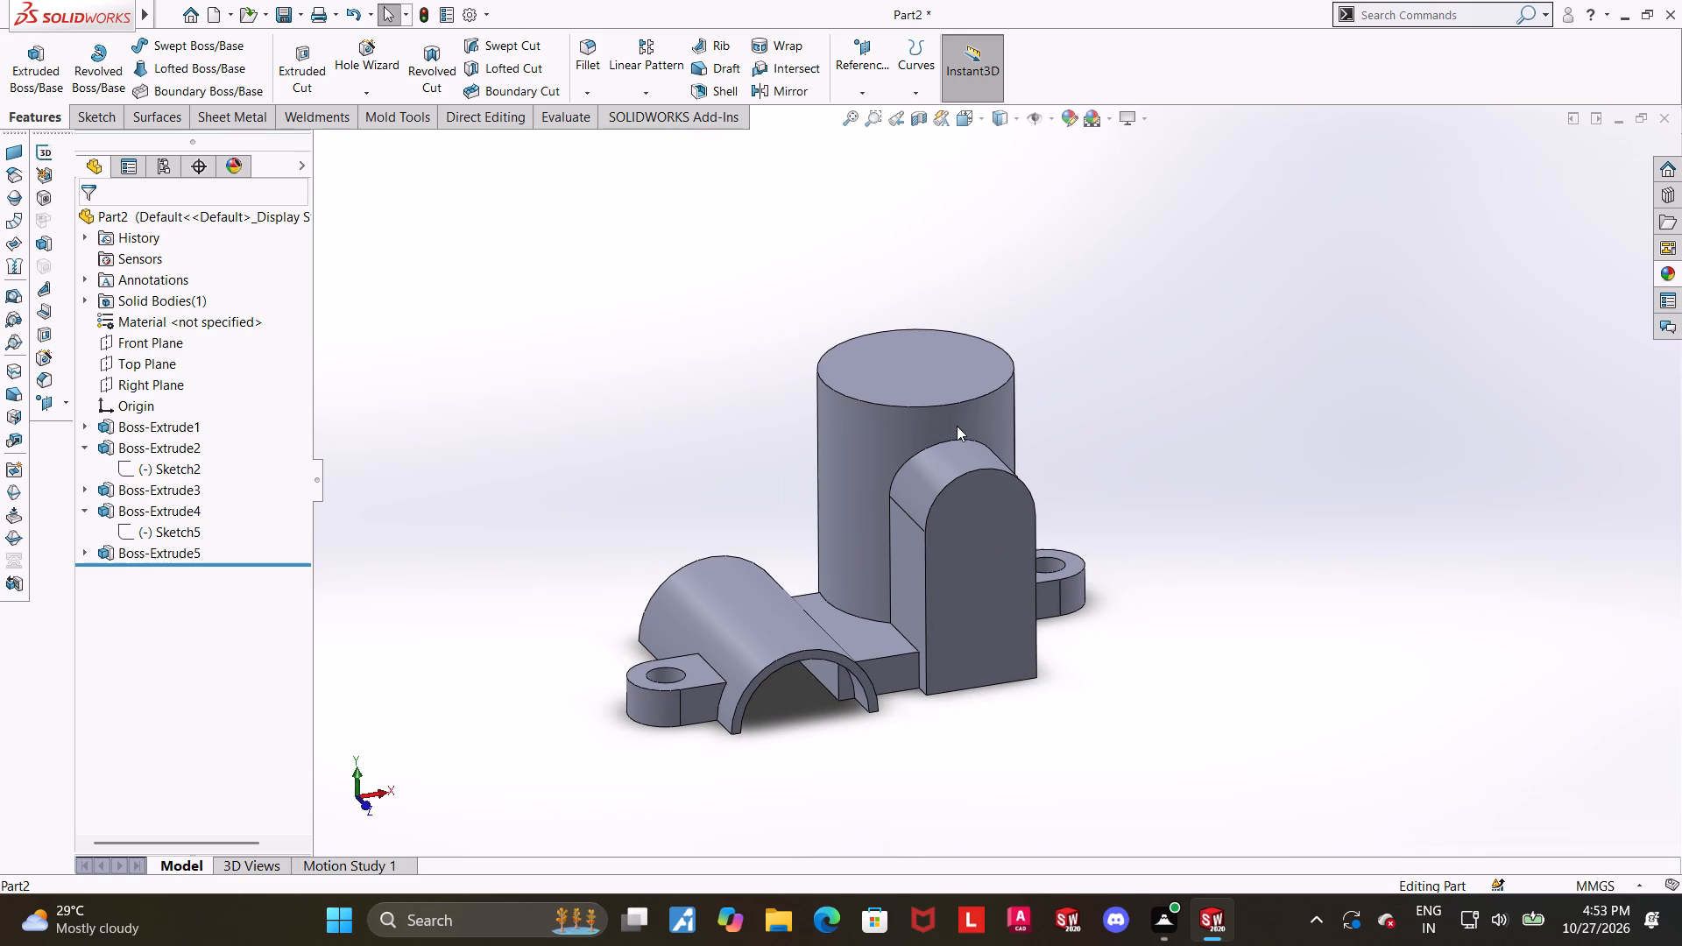
pyautogui.scroll(1, 957, 426)
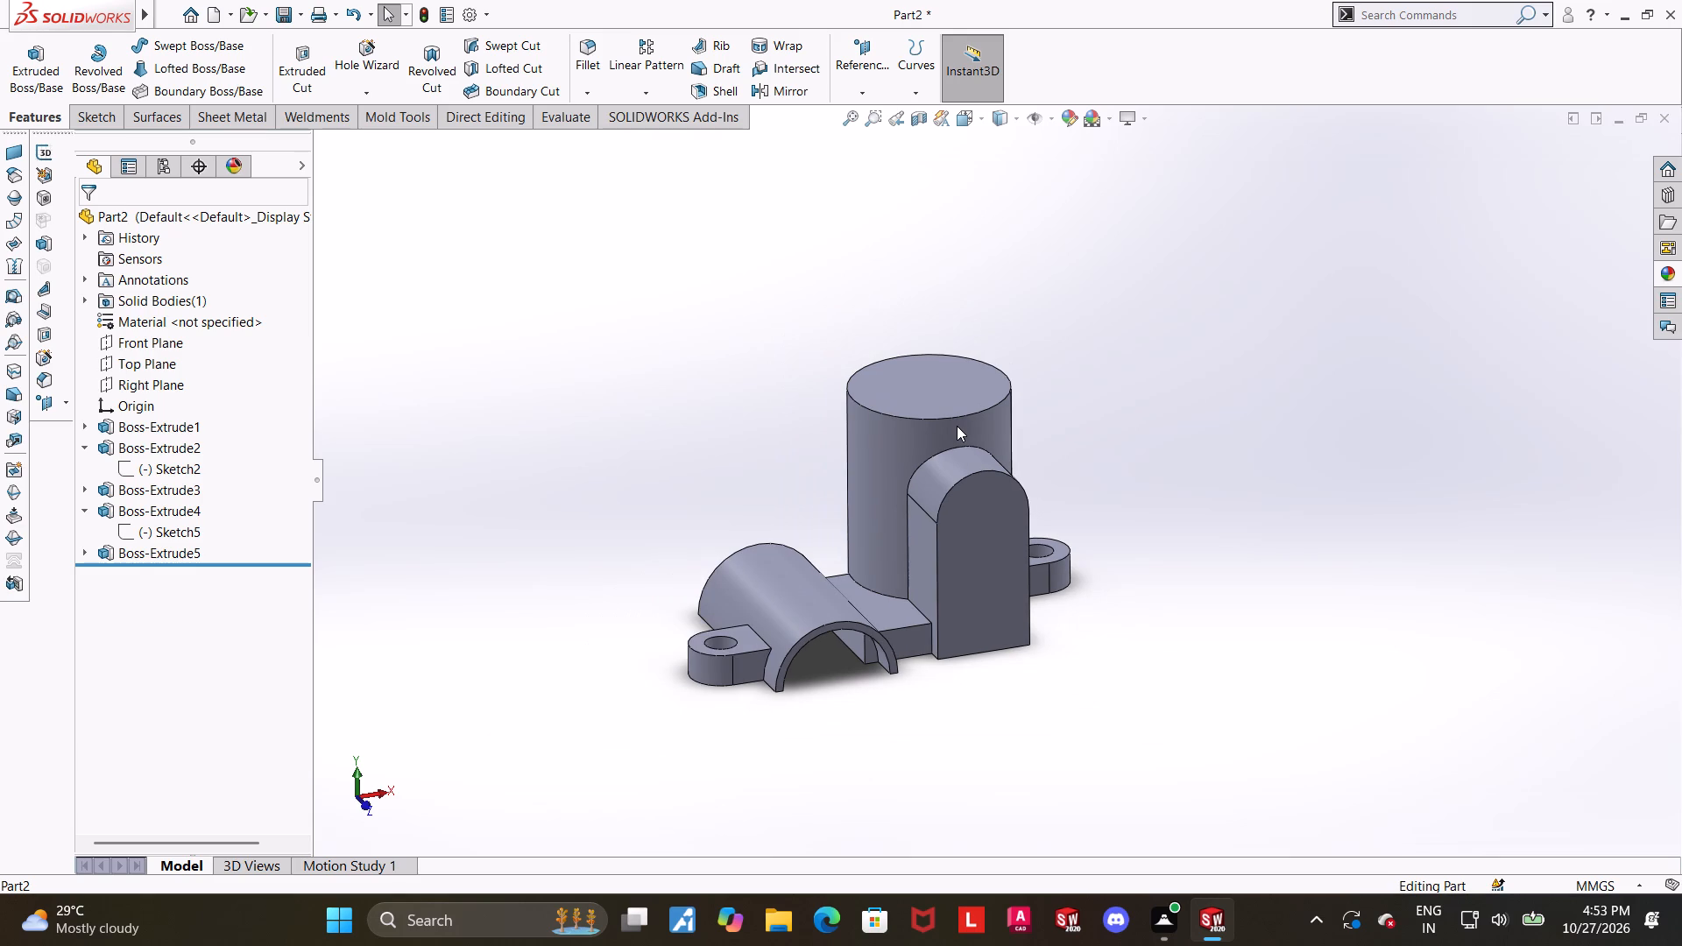
pyautogui.scroll(-1, 957, 426)
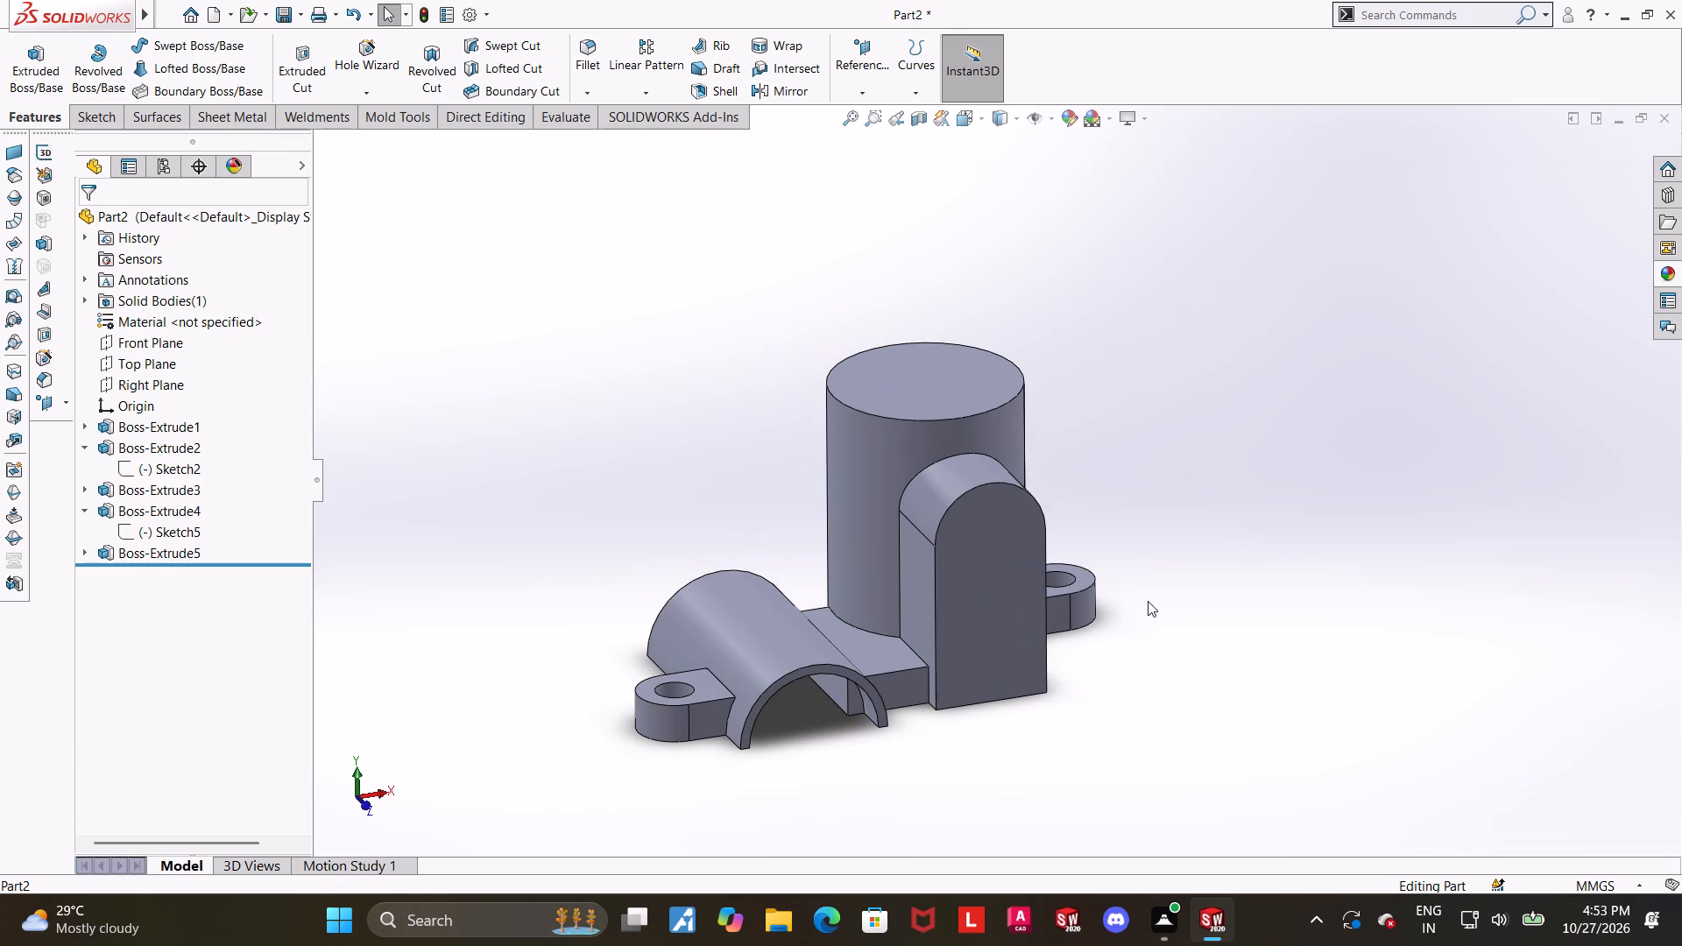
pyautogui.moveTo(1143, 597); pyautogui.dragTo(1125, 598, button='middle')
pyautogui.moveTo(1161, 618); pyautogui.dragTo(1161, 619, button='middle')
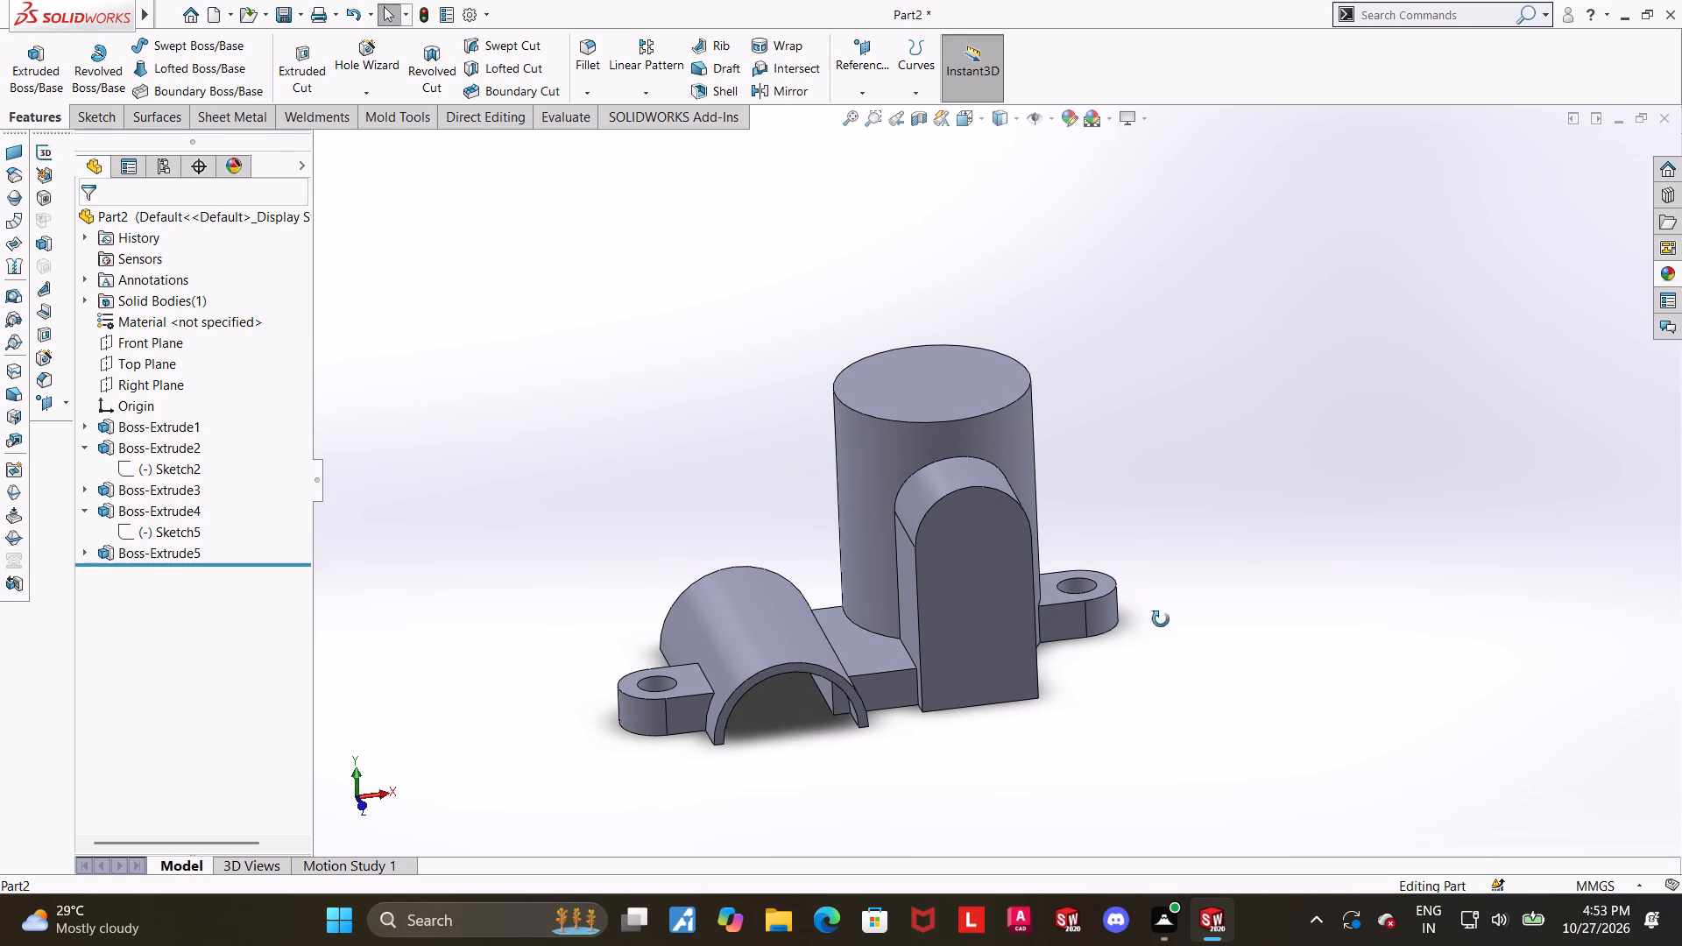
pyautogui.moveTo(1161, 619); pyautogui.dragTo(1198, 625, button='middle')
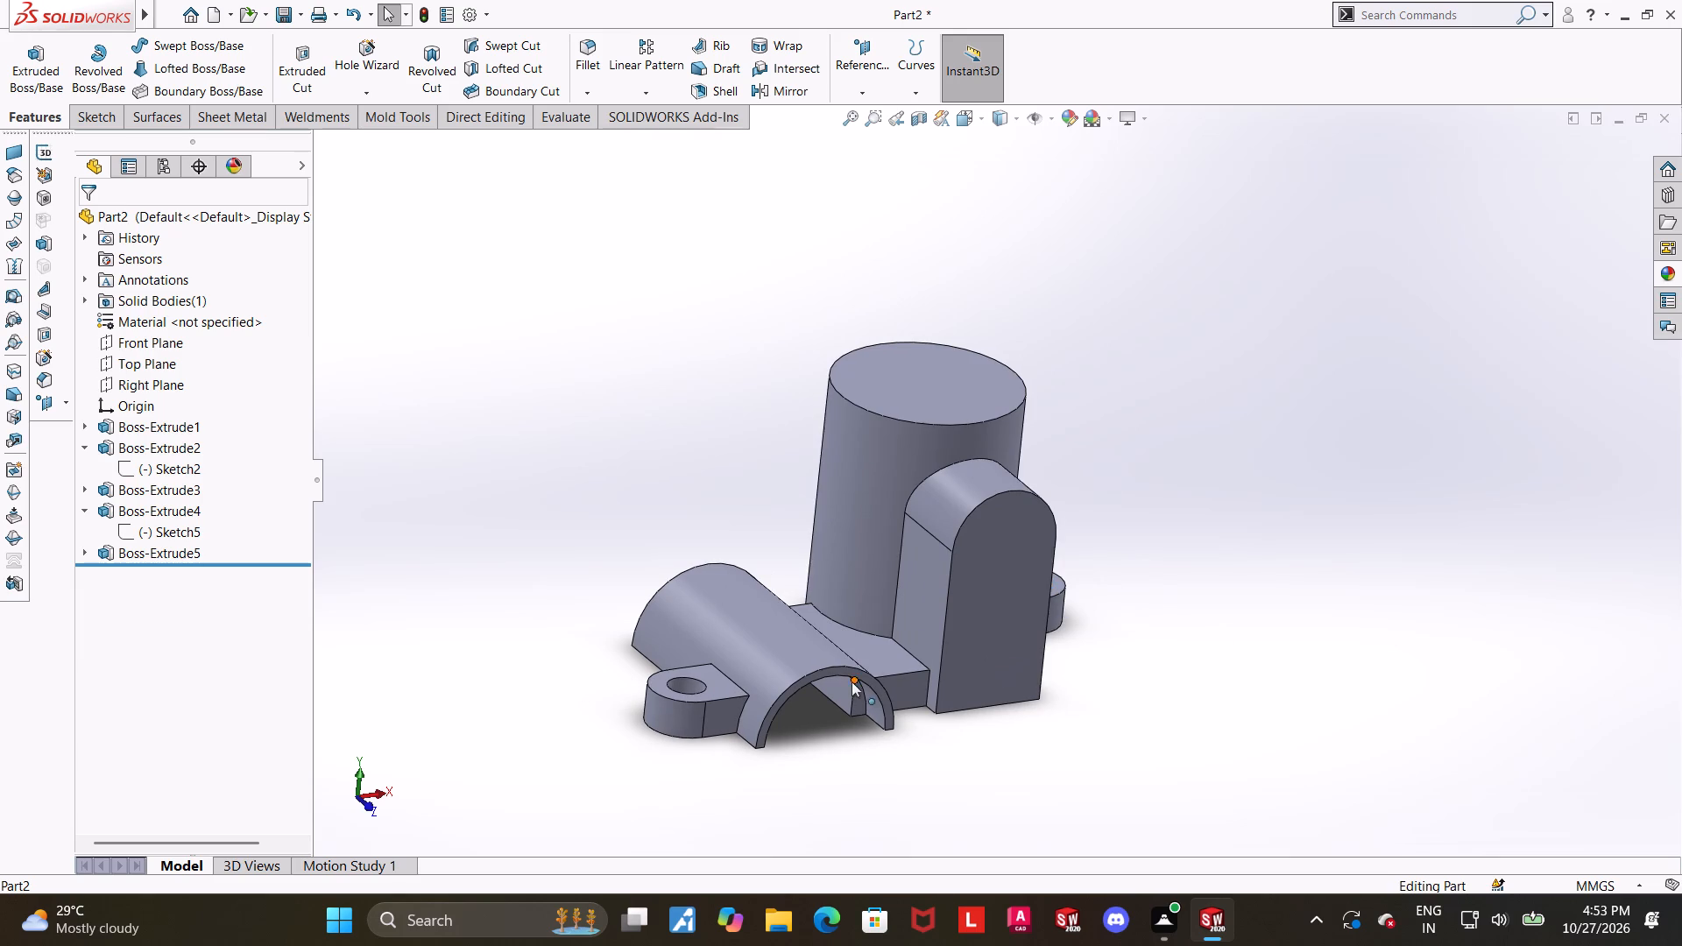
pyautogui.moveTo(850, 683); pyautogui.dragTo(783, 625, button='middle')
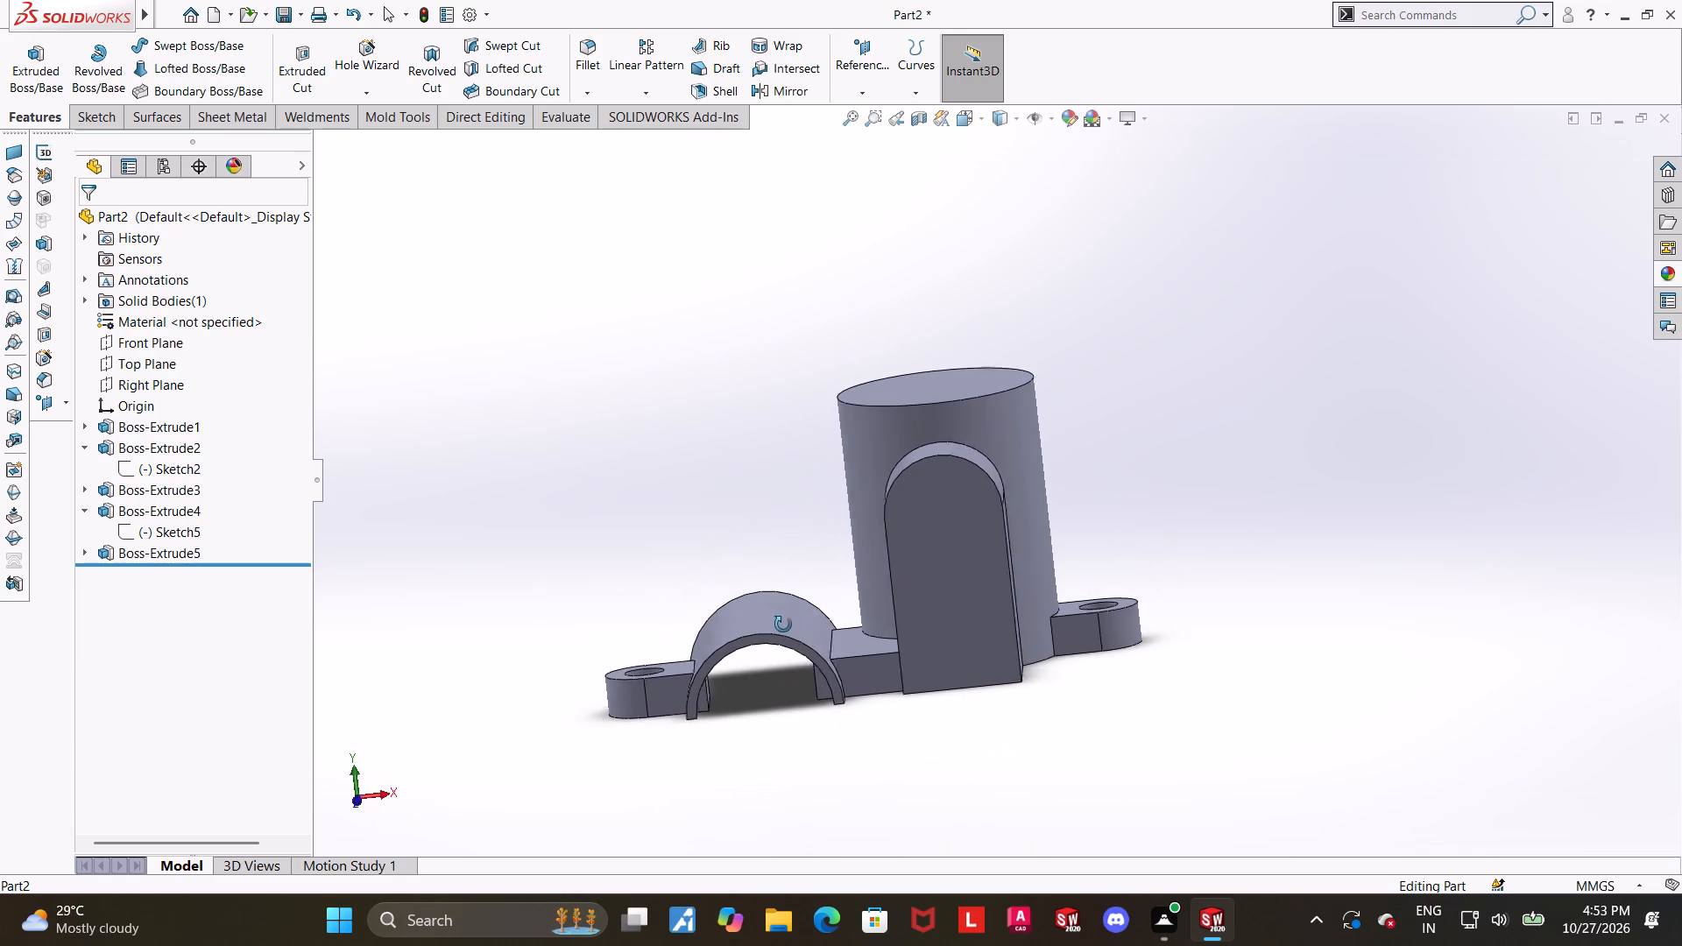
pyautogui.moveTo(783, 625); pyautogui.dragTo(839, 571, button='middle')
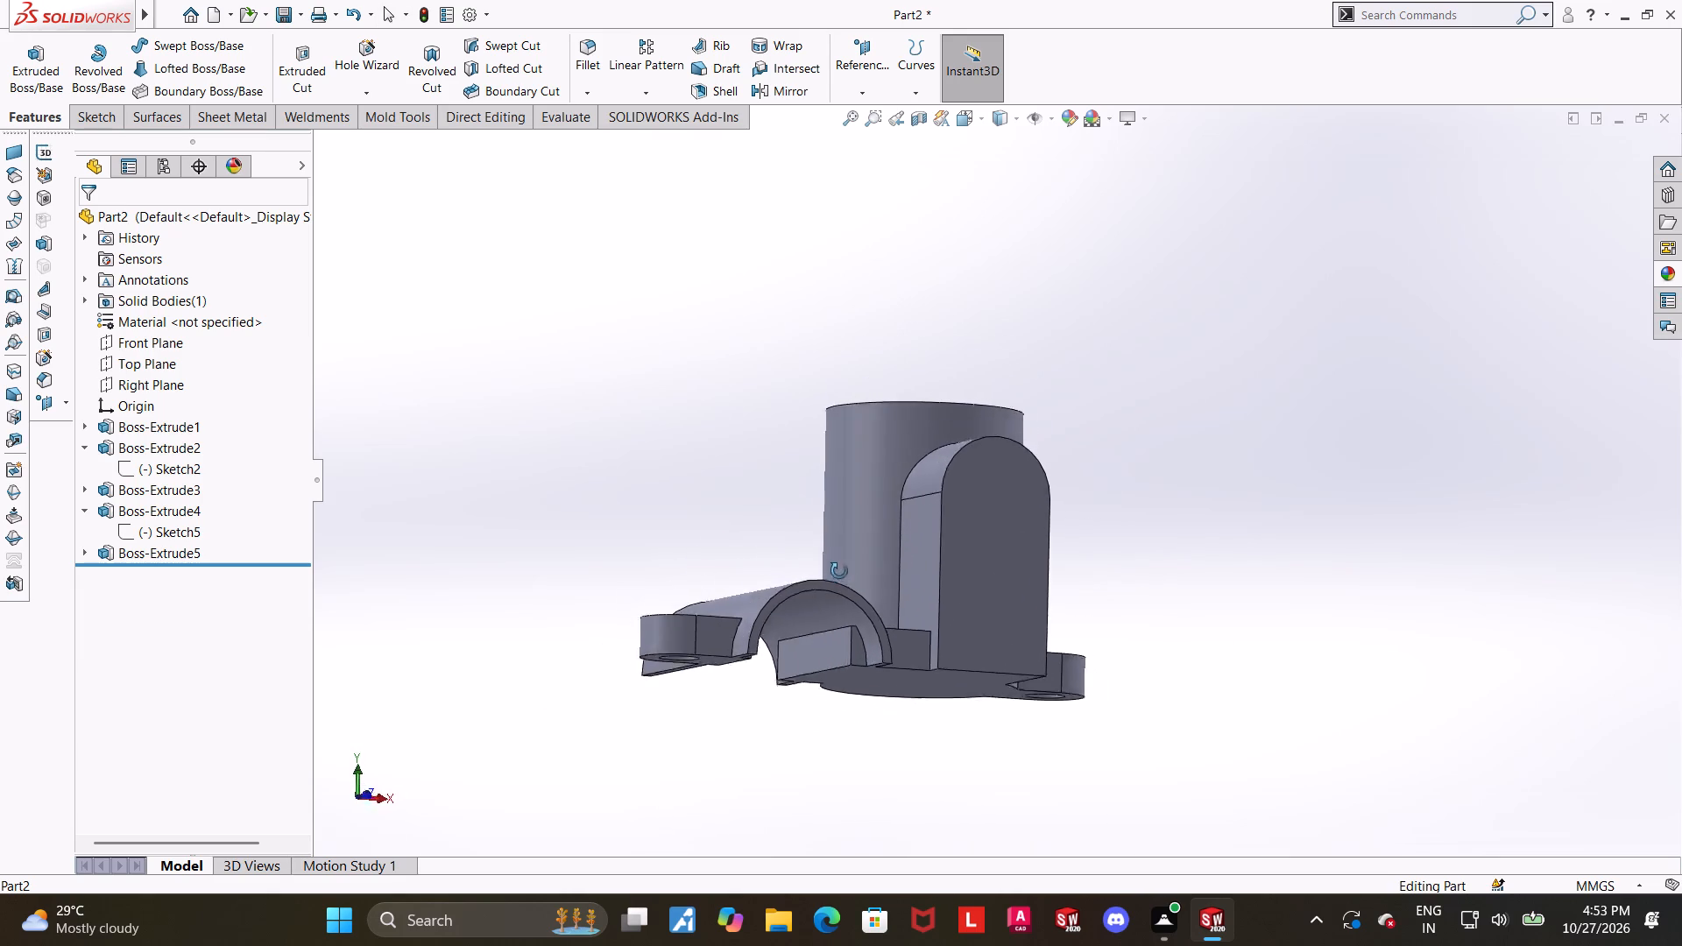
pyautogui.moveTo(839, 571); pyautogui.dragTo(804, 747, button='middle')
pyautogui.moveTo(870, 618); pyautogui.dragTo(884, 681, button='middle')
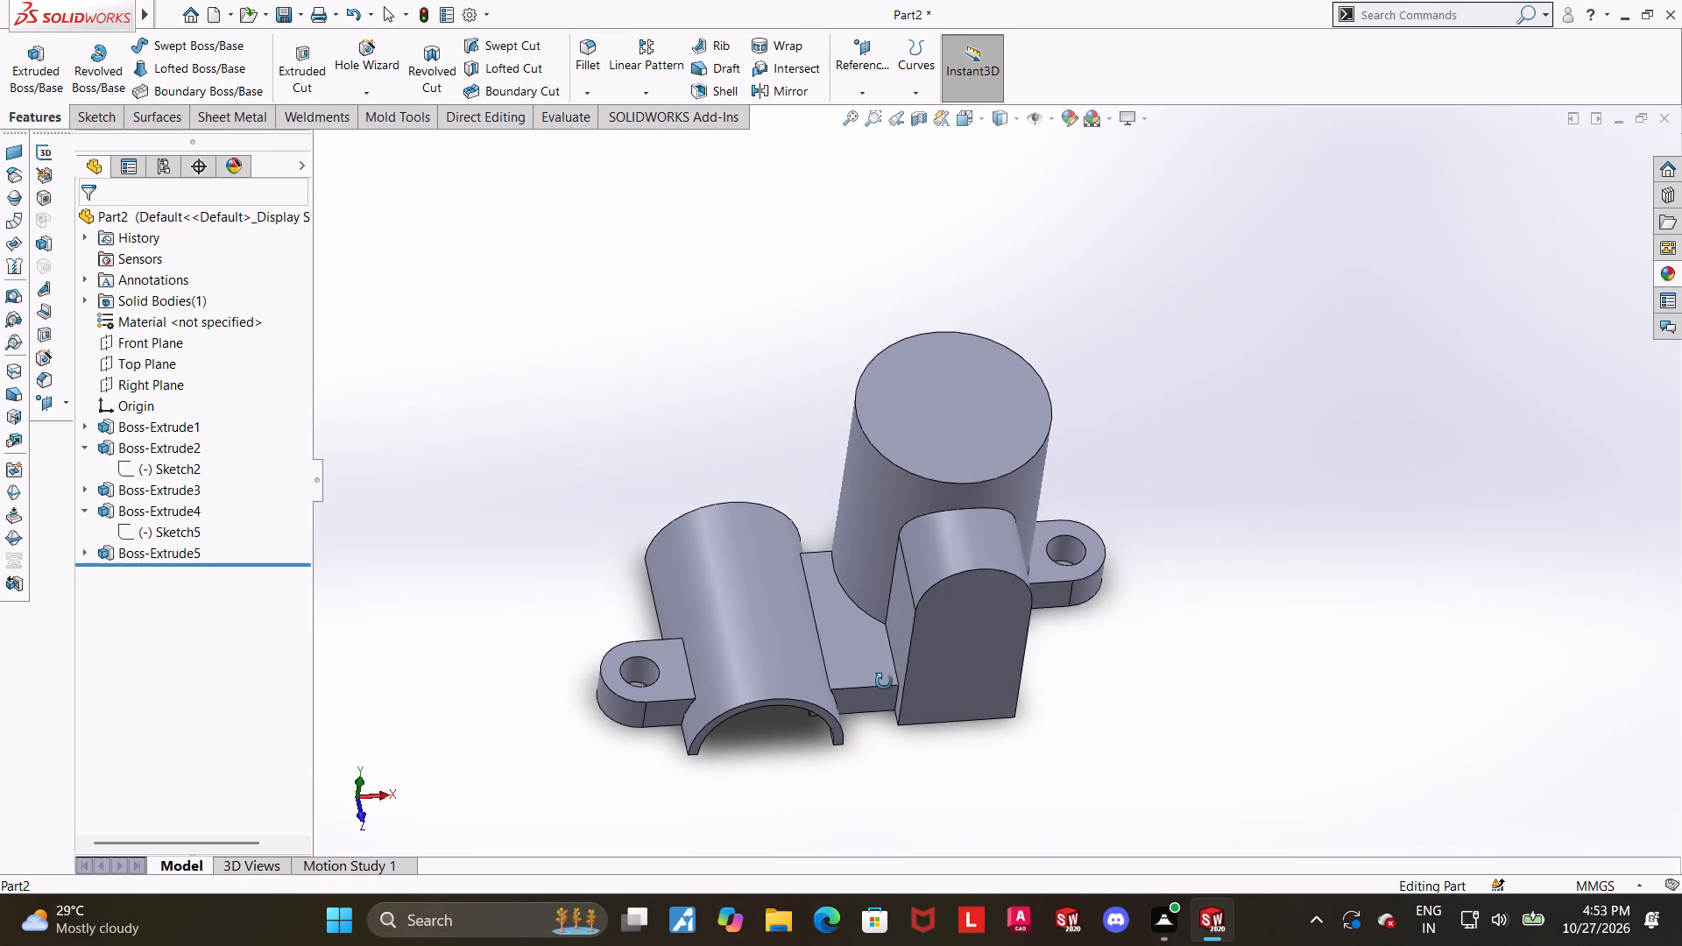
pyautogui.moveTo(884, 681); pyautogui.dragTo(885, 681, button='middle')
pyautogui.scroll(-4, 1058, 551)
pyautogui.moveTo(1064, 597); pyautogui.dragTo(1028, 604, button='middle')
pyautogui.scroll(3, 1029, 603)
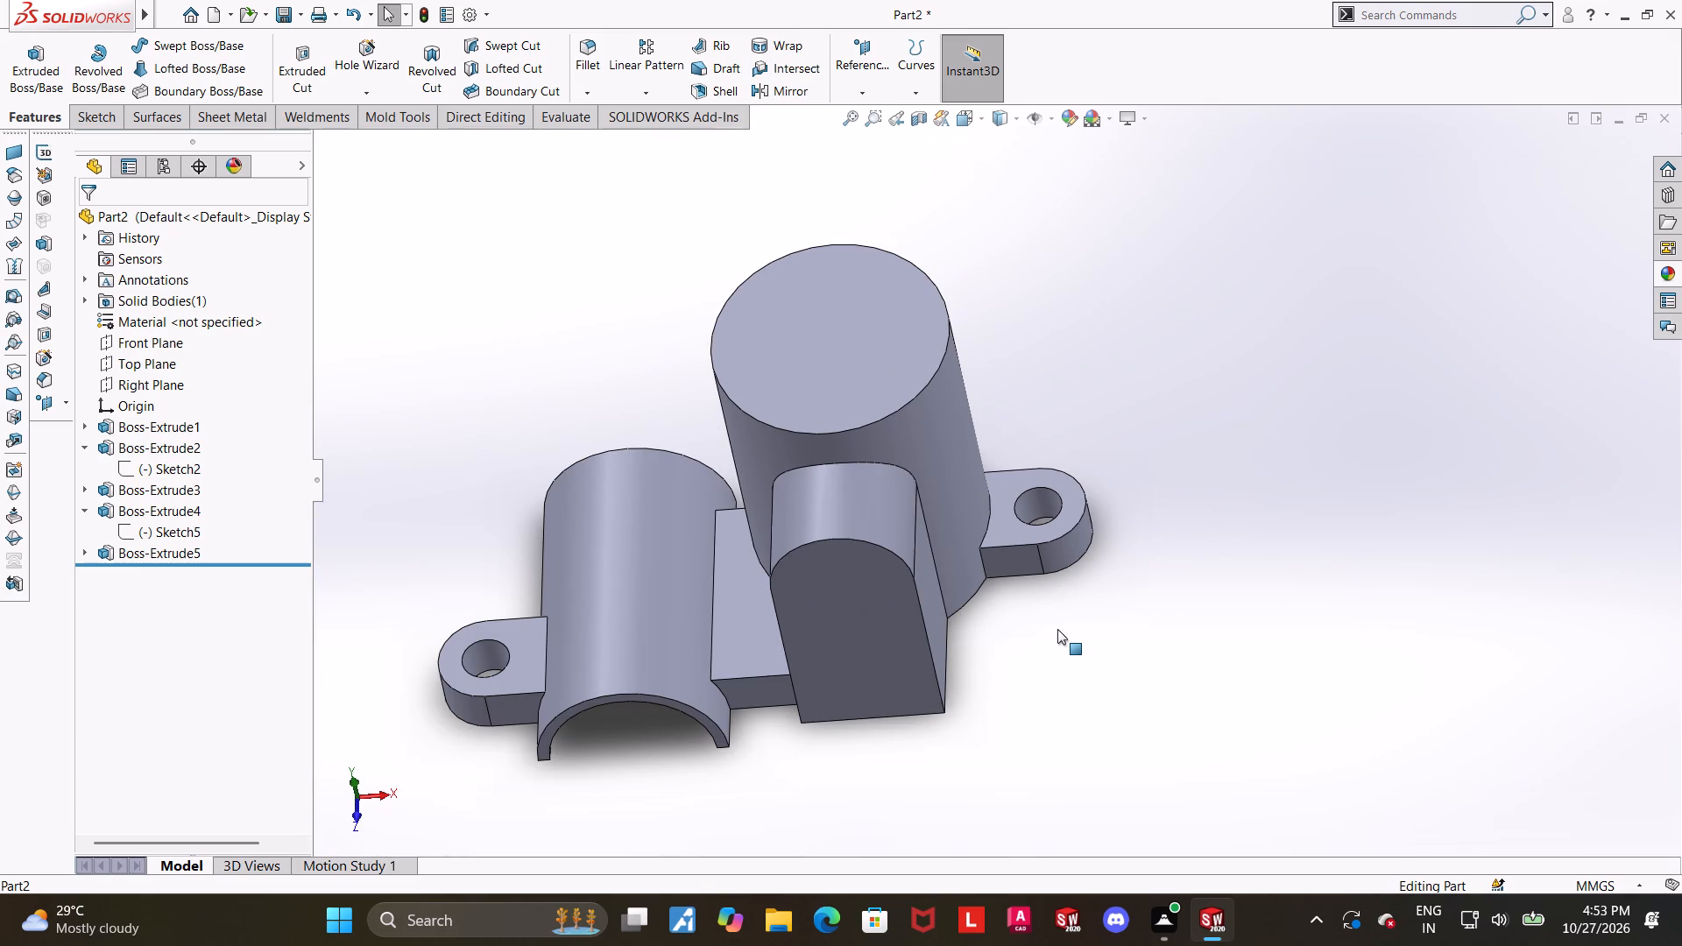
pyautogui.moveTo(1050, 629); pyautogui.dragTo(1076, 684, button='middle')
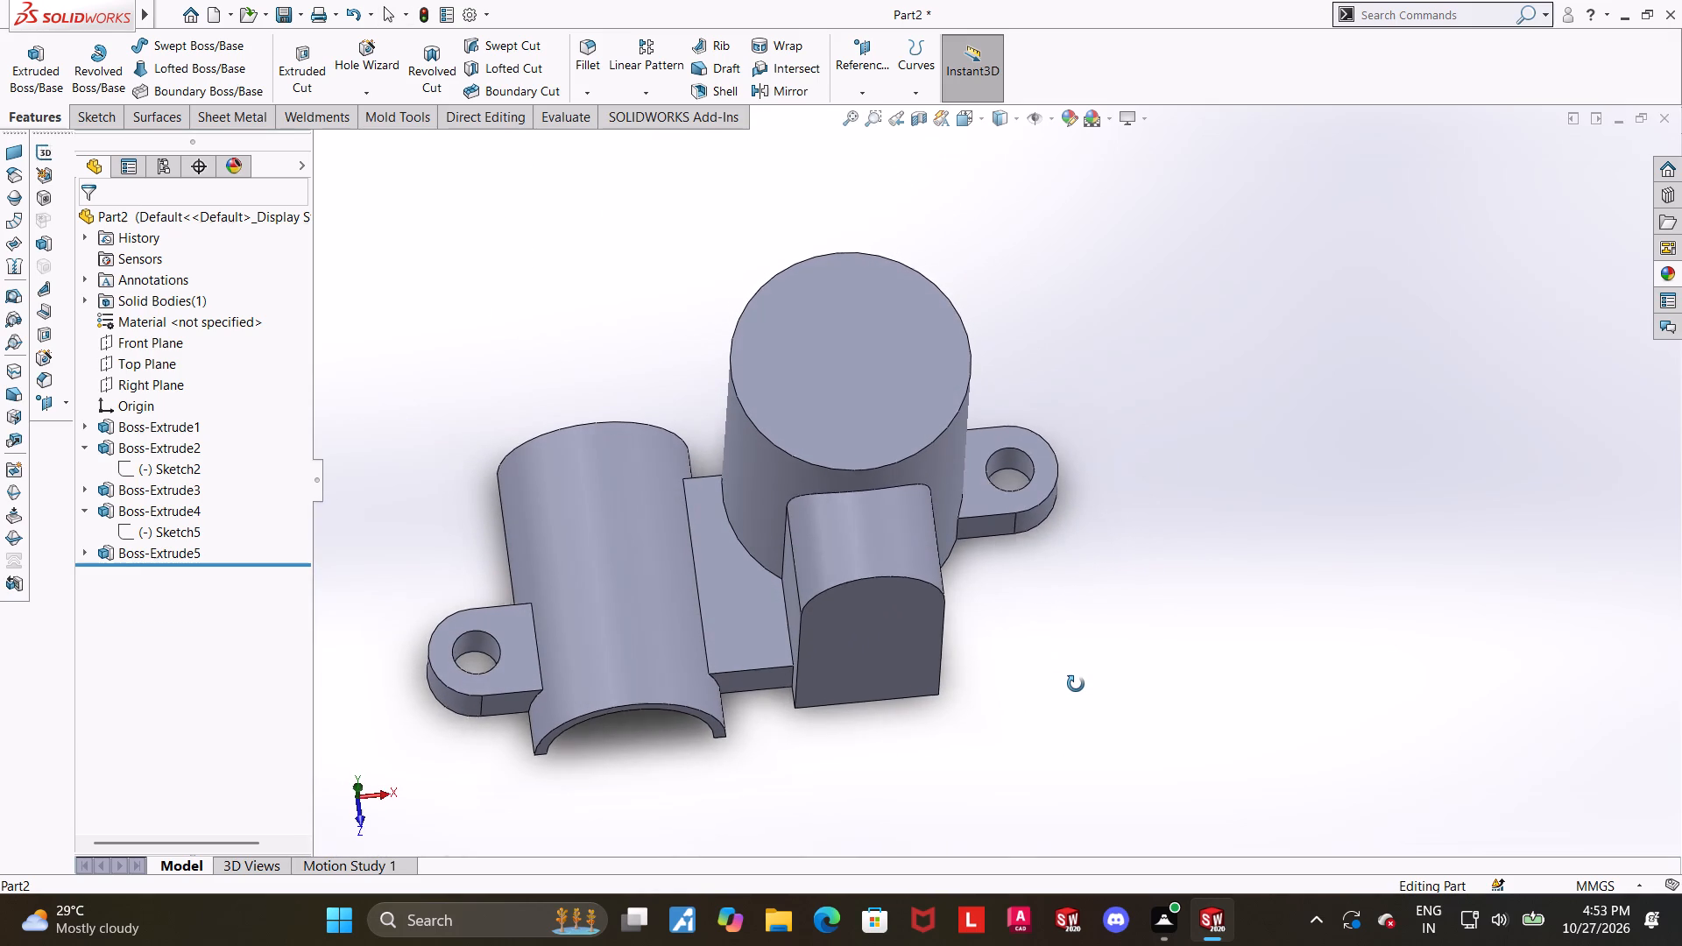
pyautogui.moveTo(1076, 684); pyautogui.dragTo(1077, 479, button='middle')
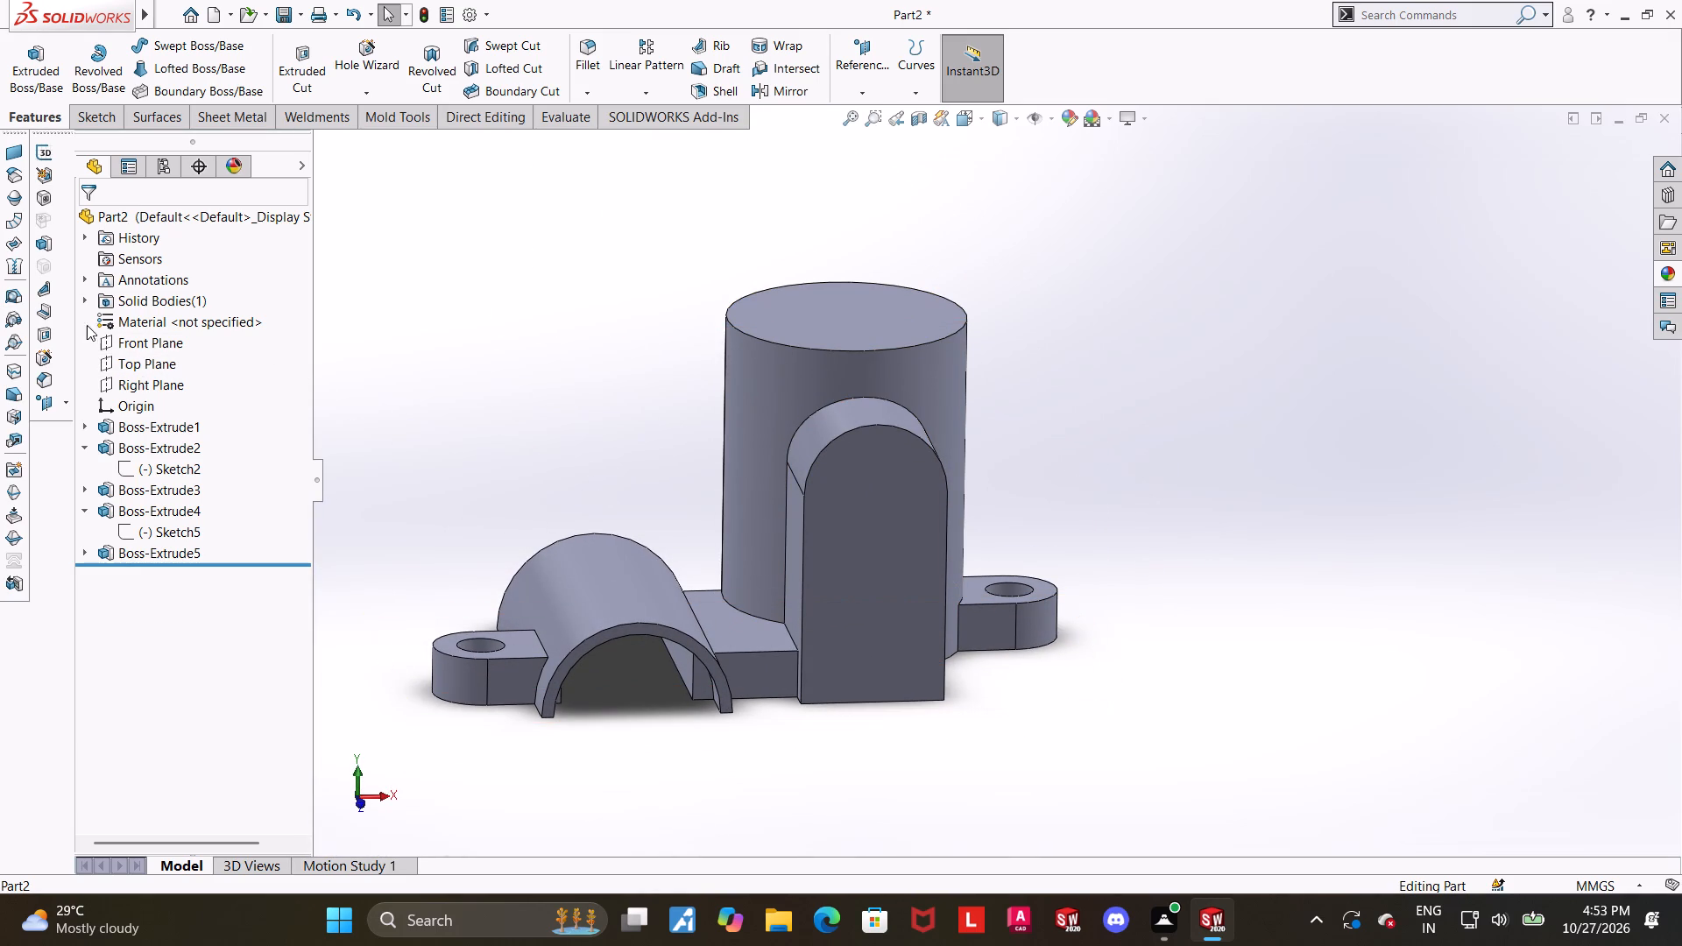
pyautogui.click(113, 342)
pyautogui.moveTo(1247, 612); pyautogui.dragTo(1238, 565, button='middle')
pyautogui.click(1251, 644)
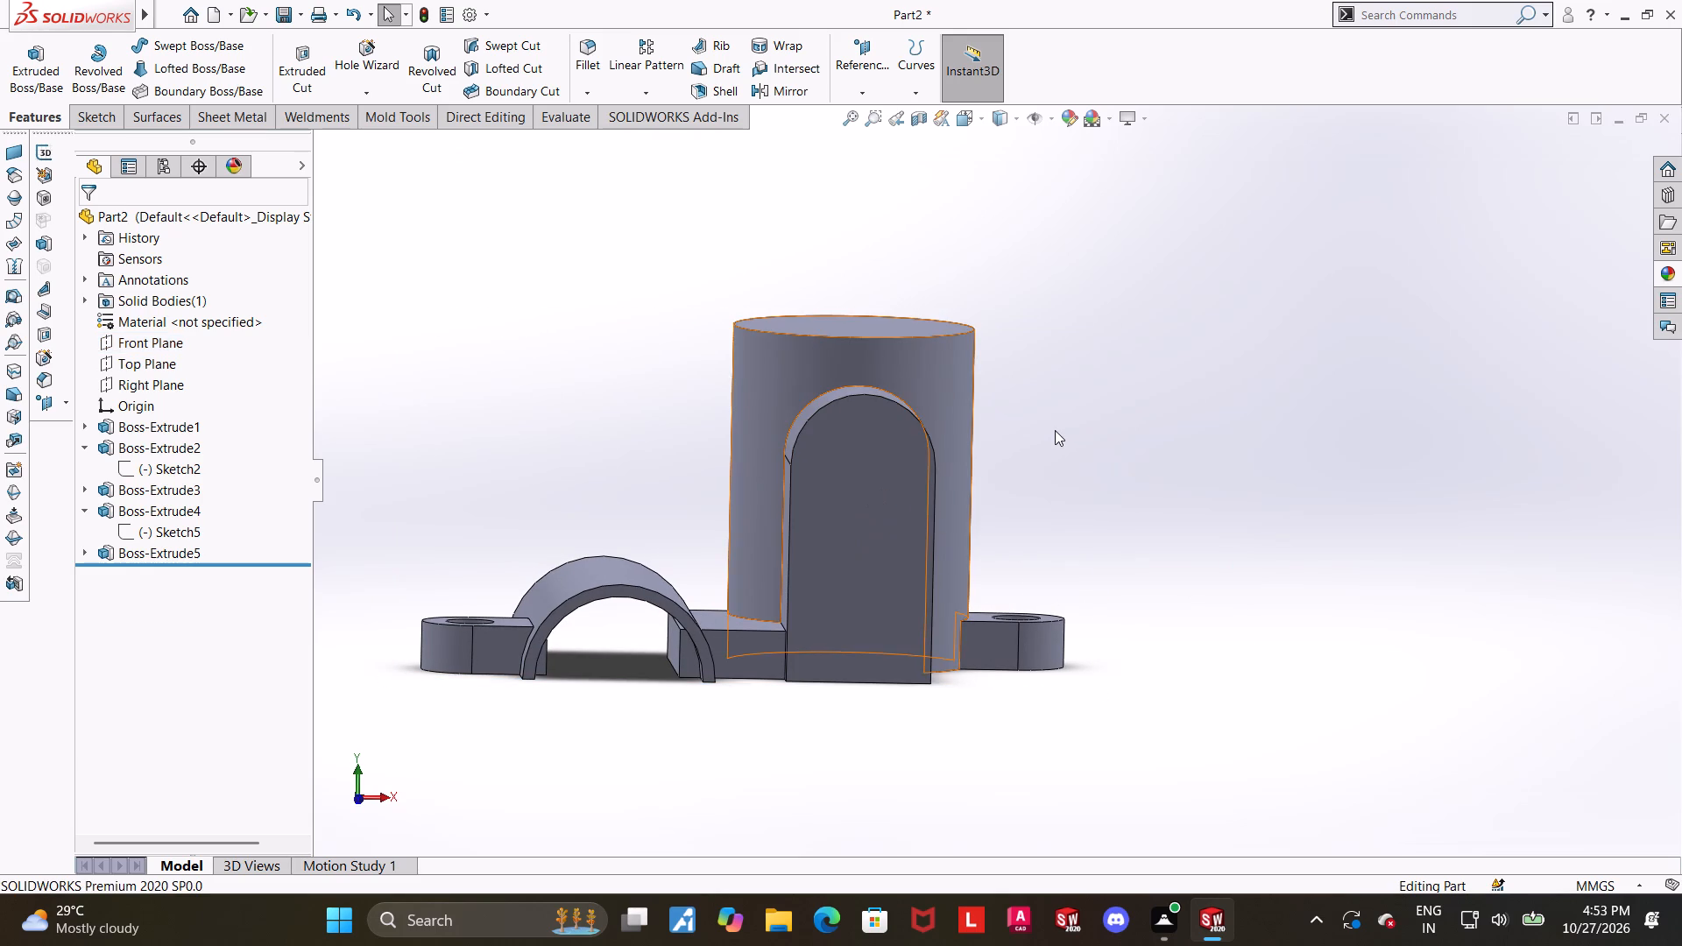
# Start a sketch on the upright cylinder's top face and draw a concentric circle about 39 mm in diameter.
pyautogui.moveTo(1016, 314); pyautogui.dragTo(1021, 327, button='middle')
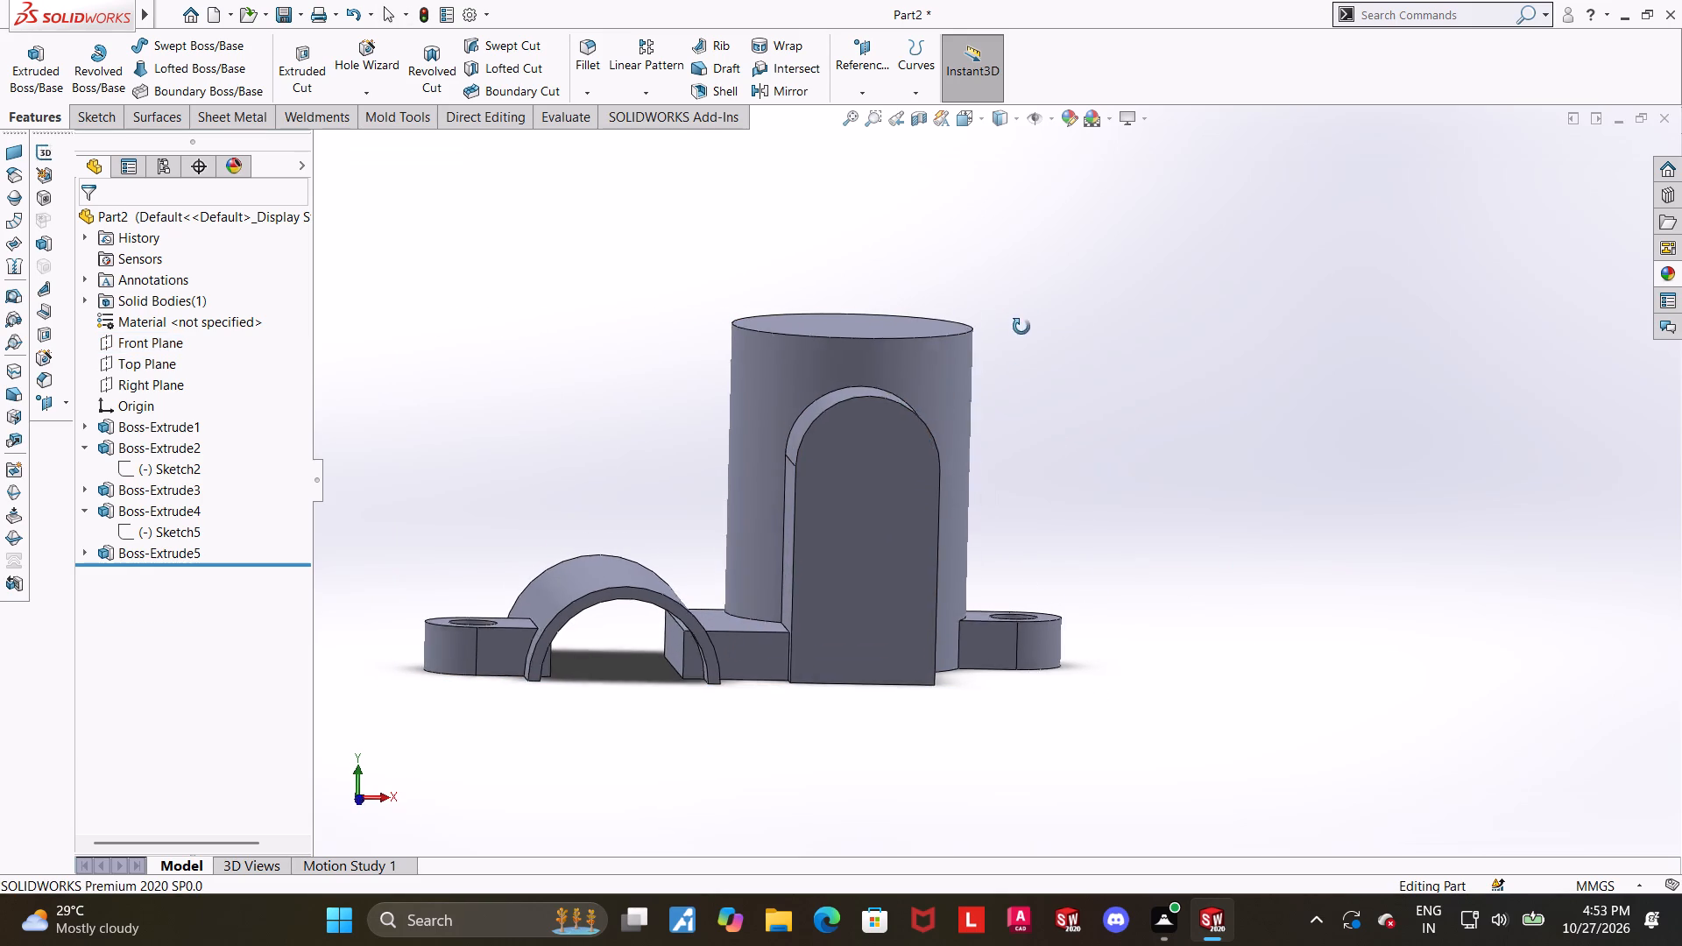
pyautogui.moveTo(1021, 327); pyautogui.dragTo(1018, 526, button='middle')
pyautogui.click(920, 333)
pyautogui.click(993, 287)
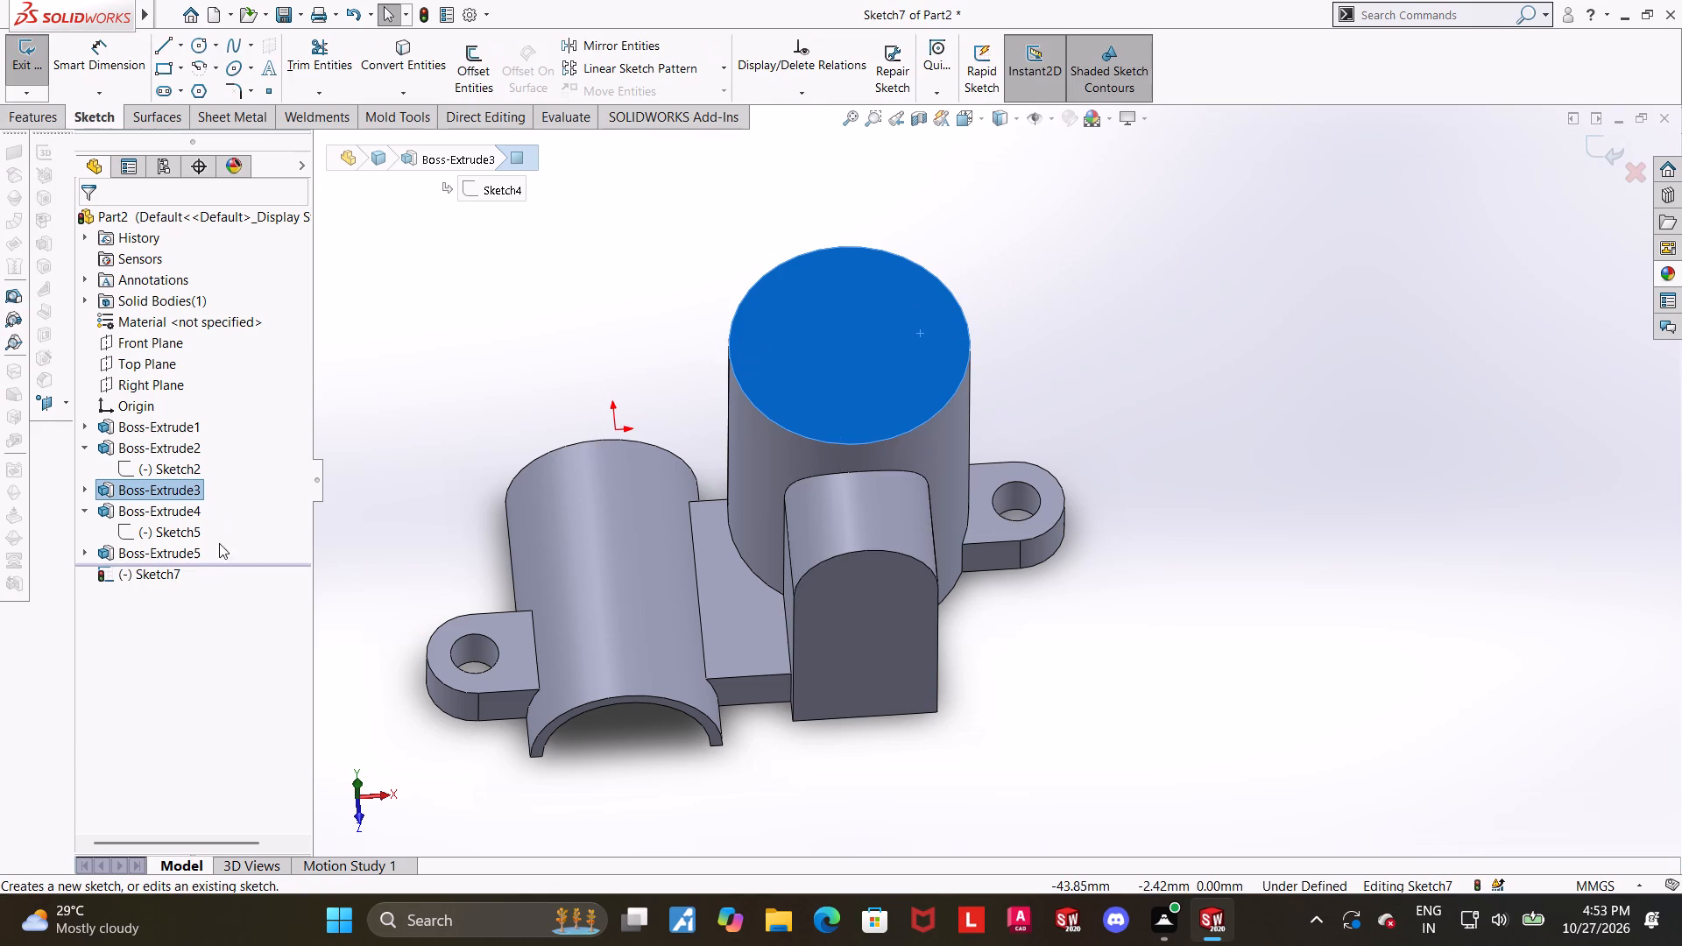
pyautogui.click(169, 565)
pyautogui.click(214, 531)
pyautogui.click(200, 45)
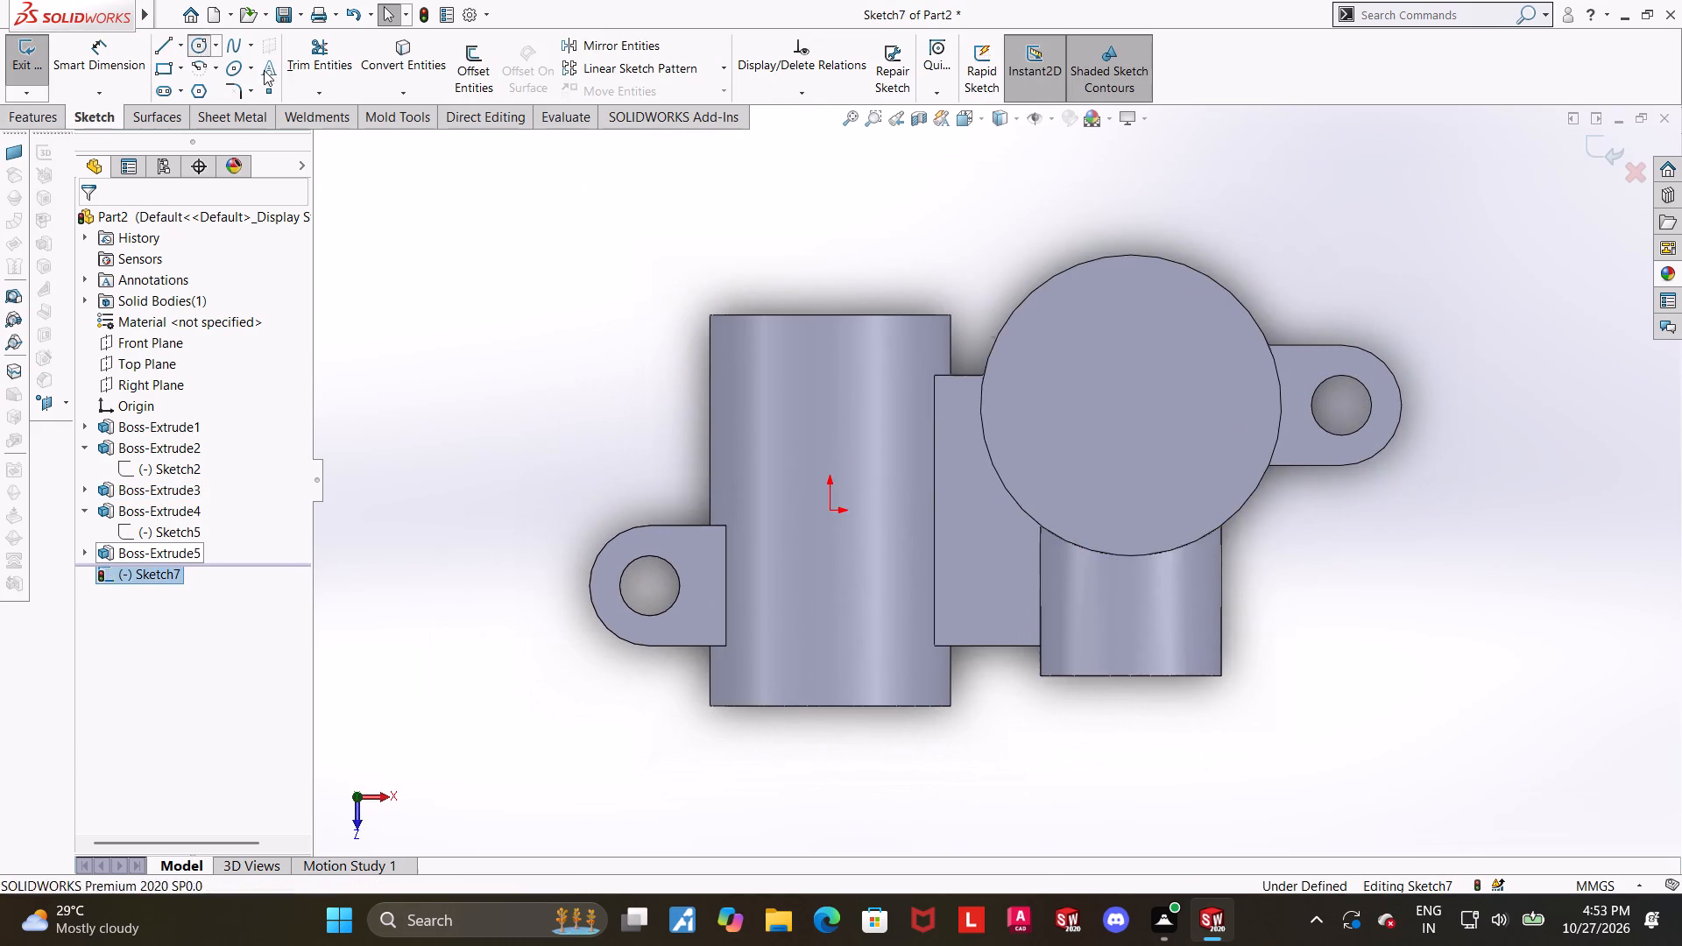
pyautogui.scroll(1, 1623, 448)
pyautogui.scroll(-2, 1246, 384)
pyautogui.click(1018, 441)
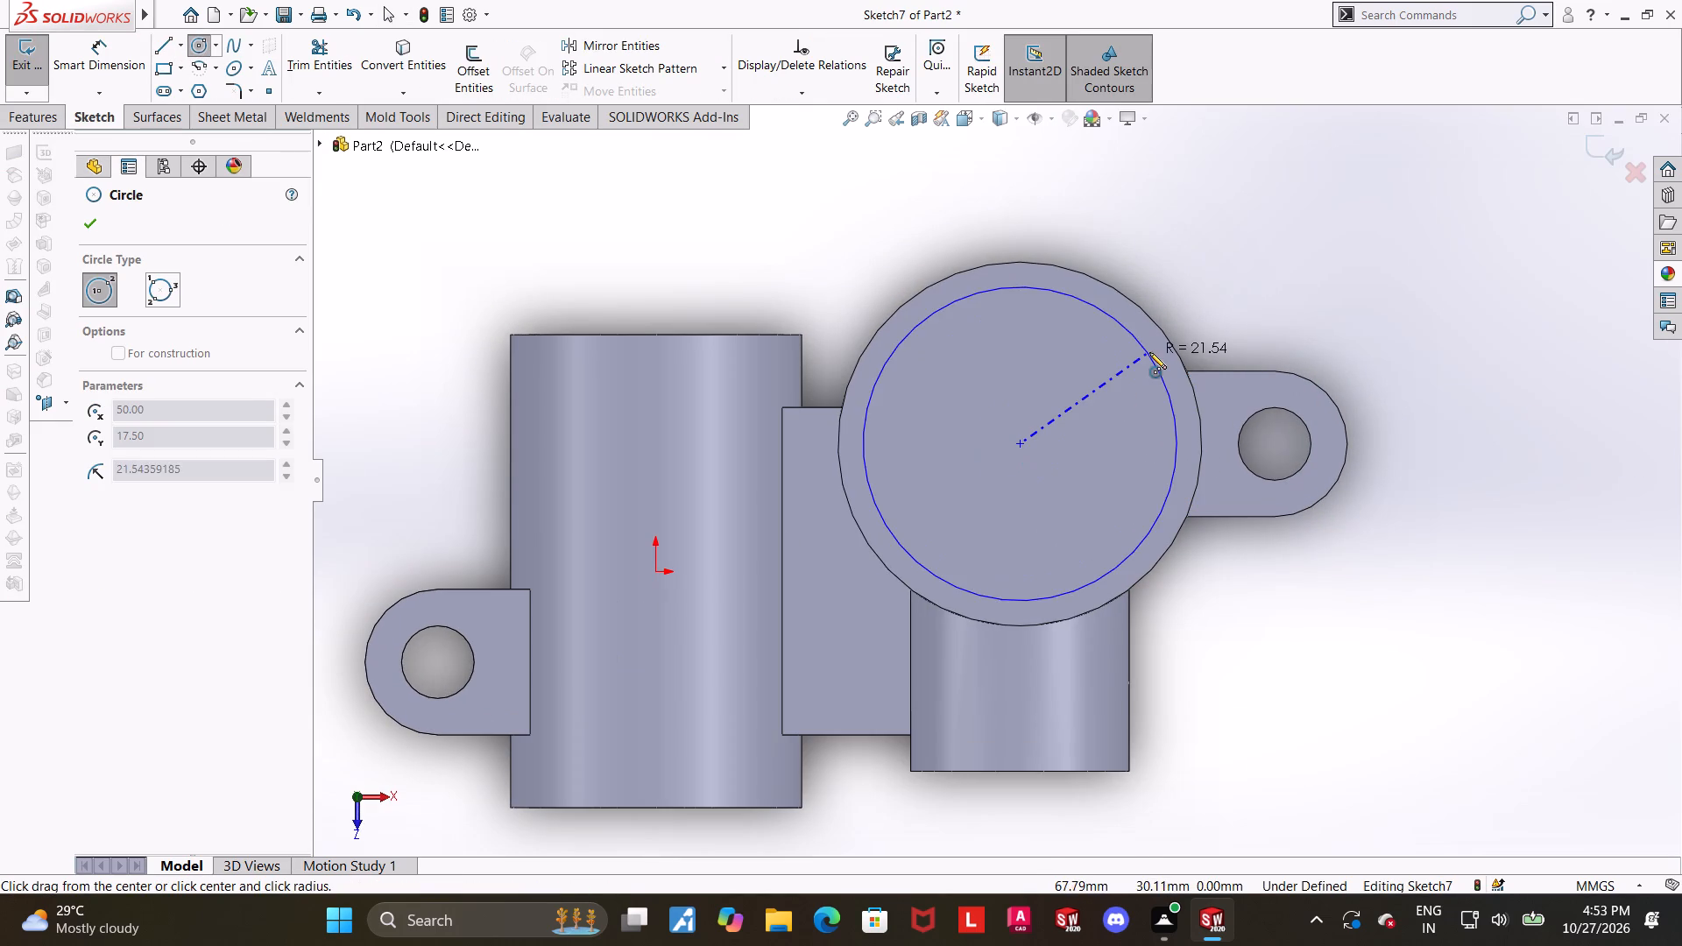
pyautogui.click(1134, 358)
pyautogui.press('Escape')
# Dimension the circle on the cylinder's top face with a diameter of 35 mm, entered as 17.5*2.
pyautogui.click(126, 54)
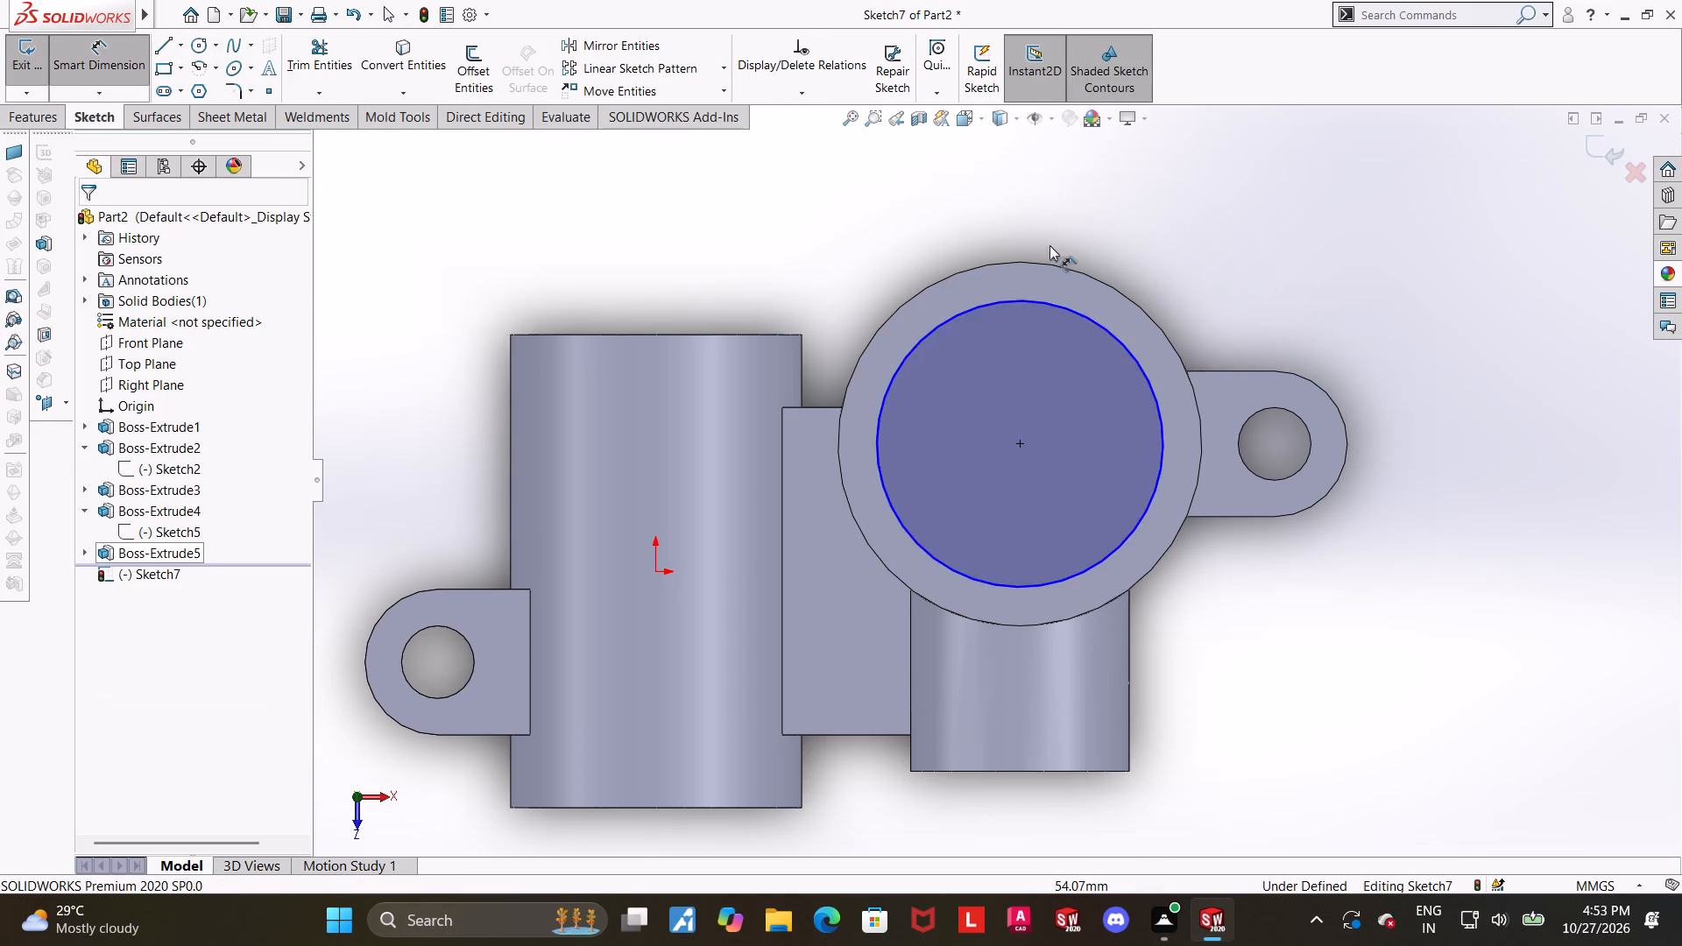
pyautogui.scroll(1, 1049, 246)
pyautogui.scroll(-1, 1114, 222)
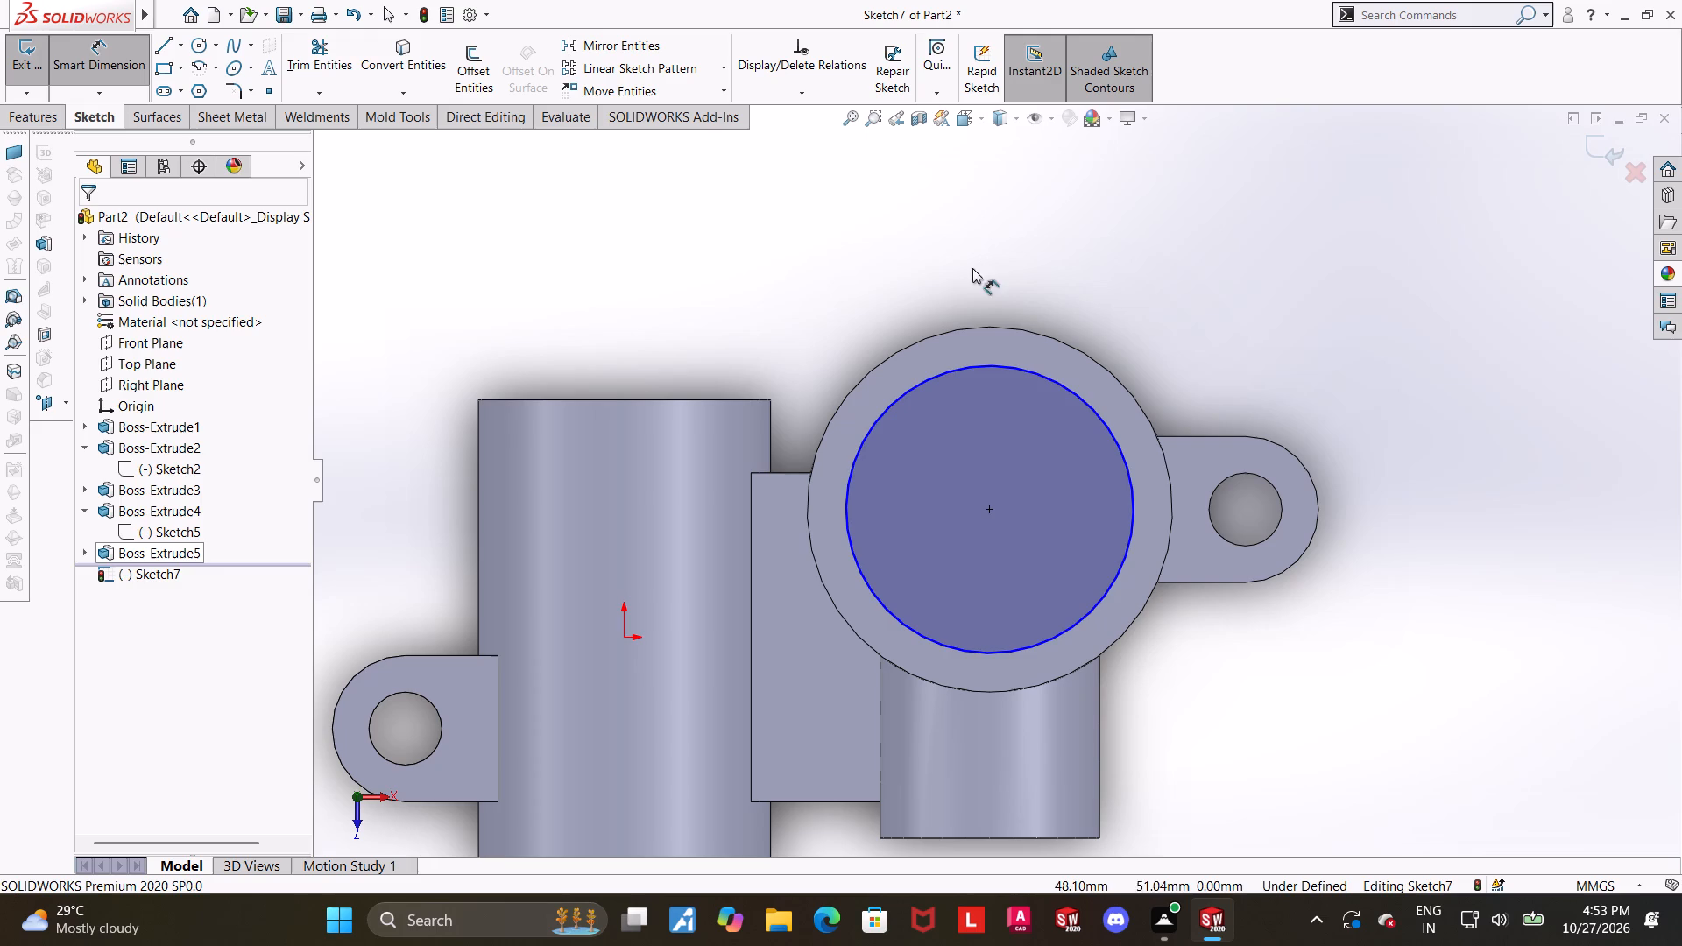
pyautogui.click(1049, 374)
pyautogui.click(1219, 269)
pyautogui.write('17.,')
pyautogui.press('BackSpace')
pyautogui.press('5')
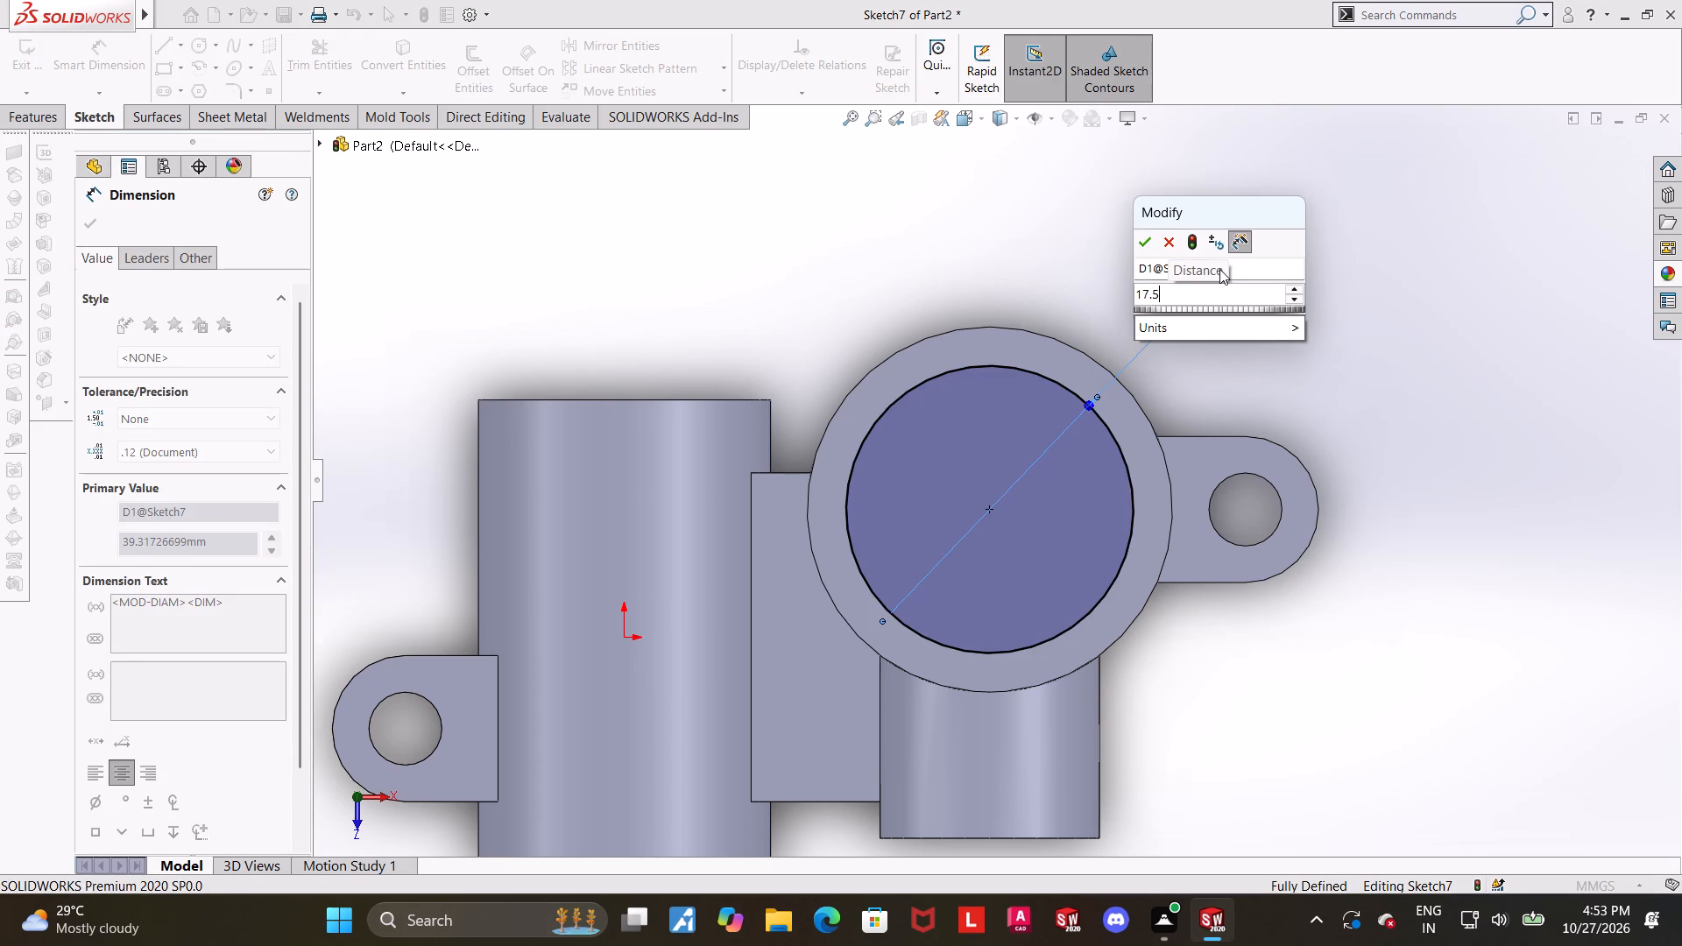
pyautogui.write('*2')
pyautogui.press('Return')
pyautogui.press('Escape')
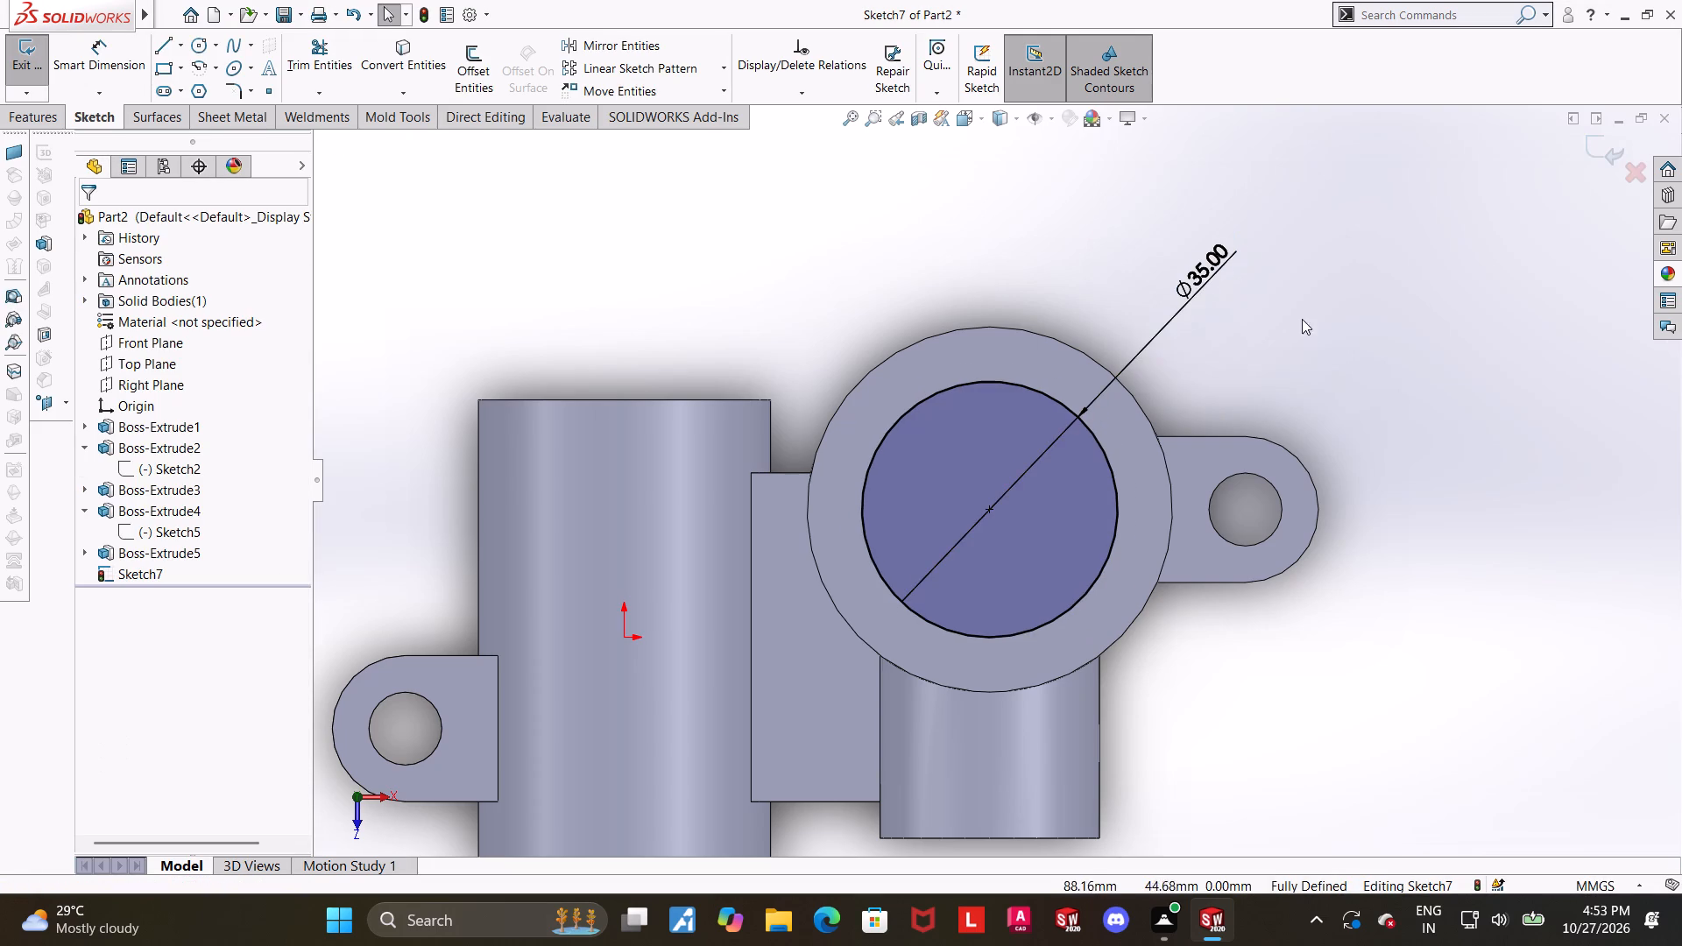
pyautogui.click(1324, 333)
pyautogui.click(573, 174)
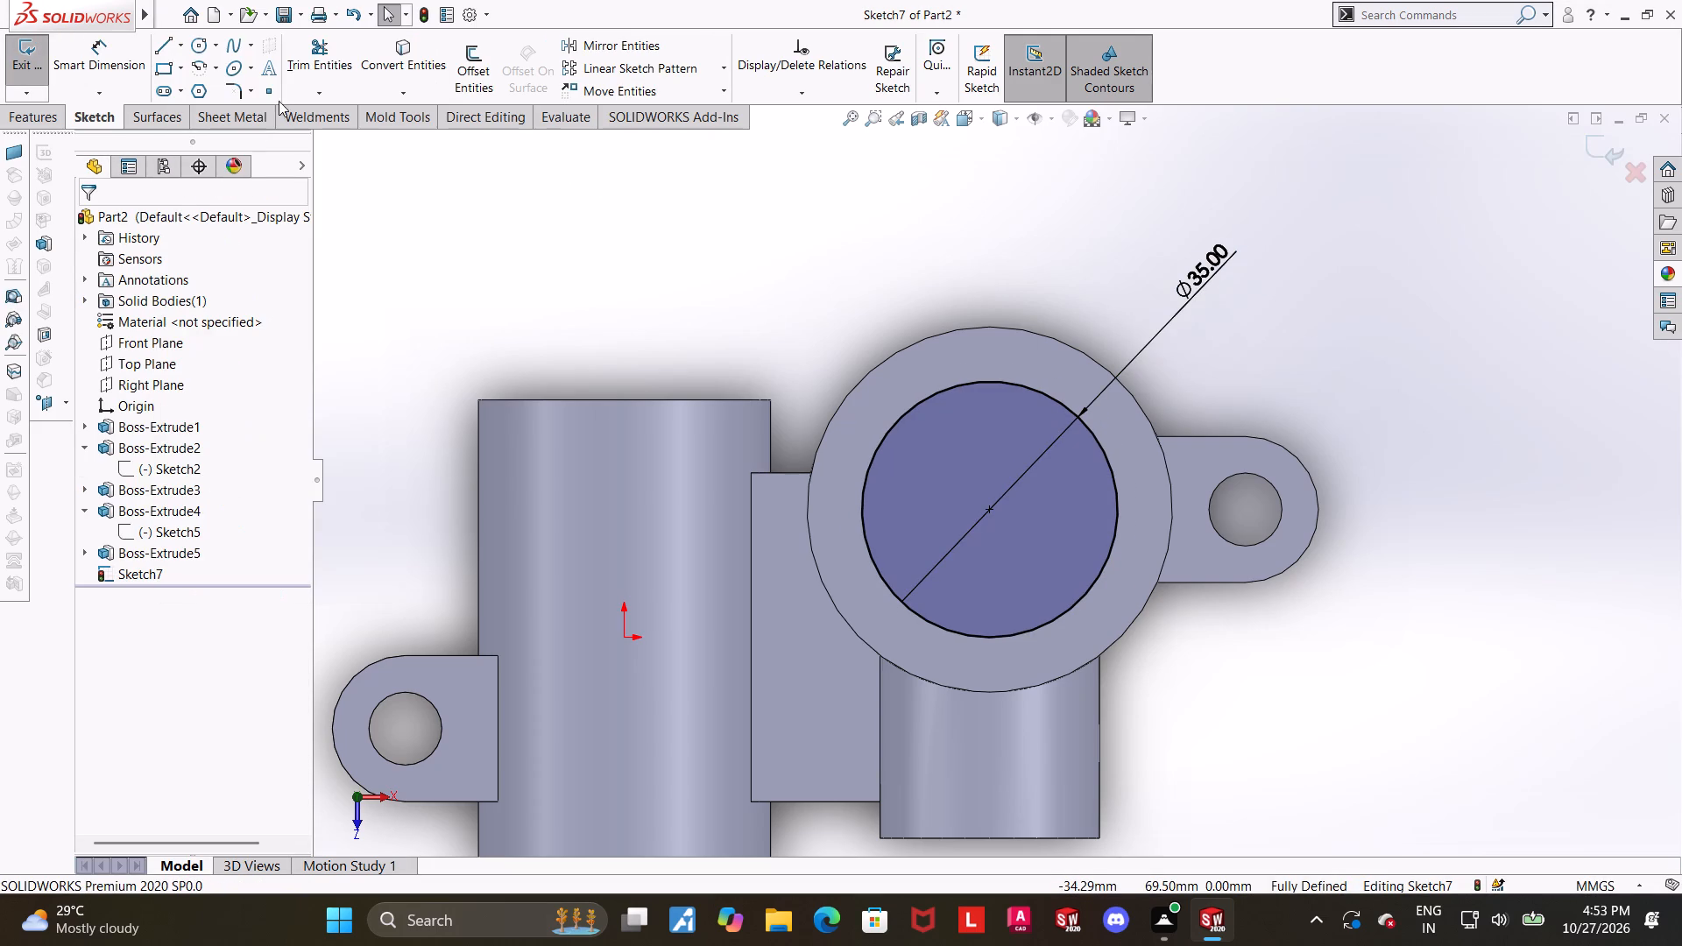
# Sketch two separate vertical lines across the 35 mm circle, one on each side of its centre, overshooting the circle.
pyautogui.click(172, 46)
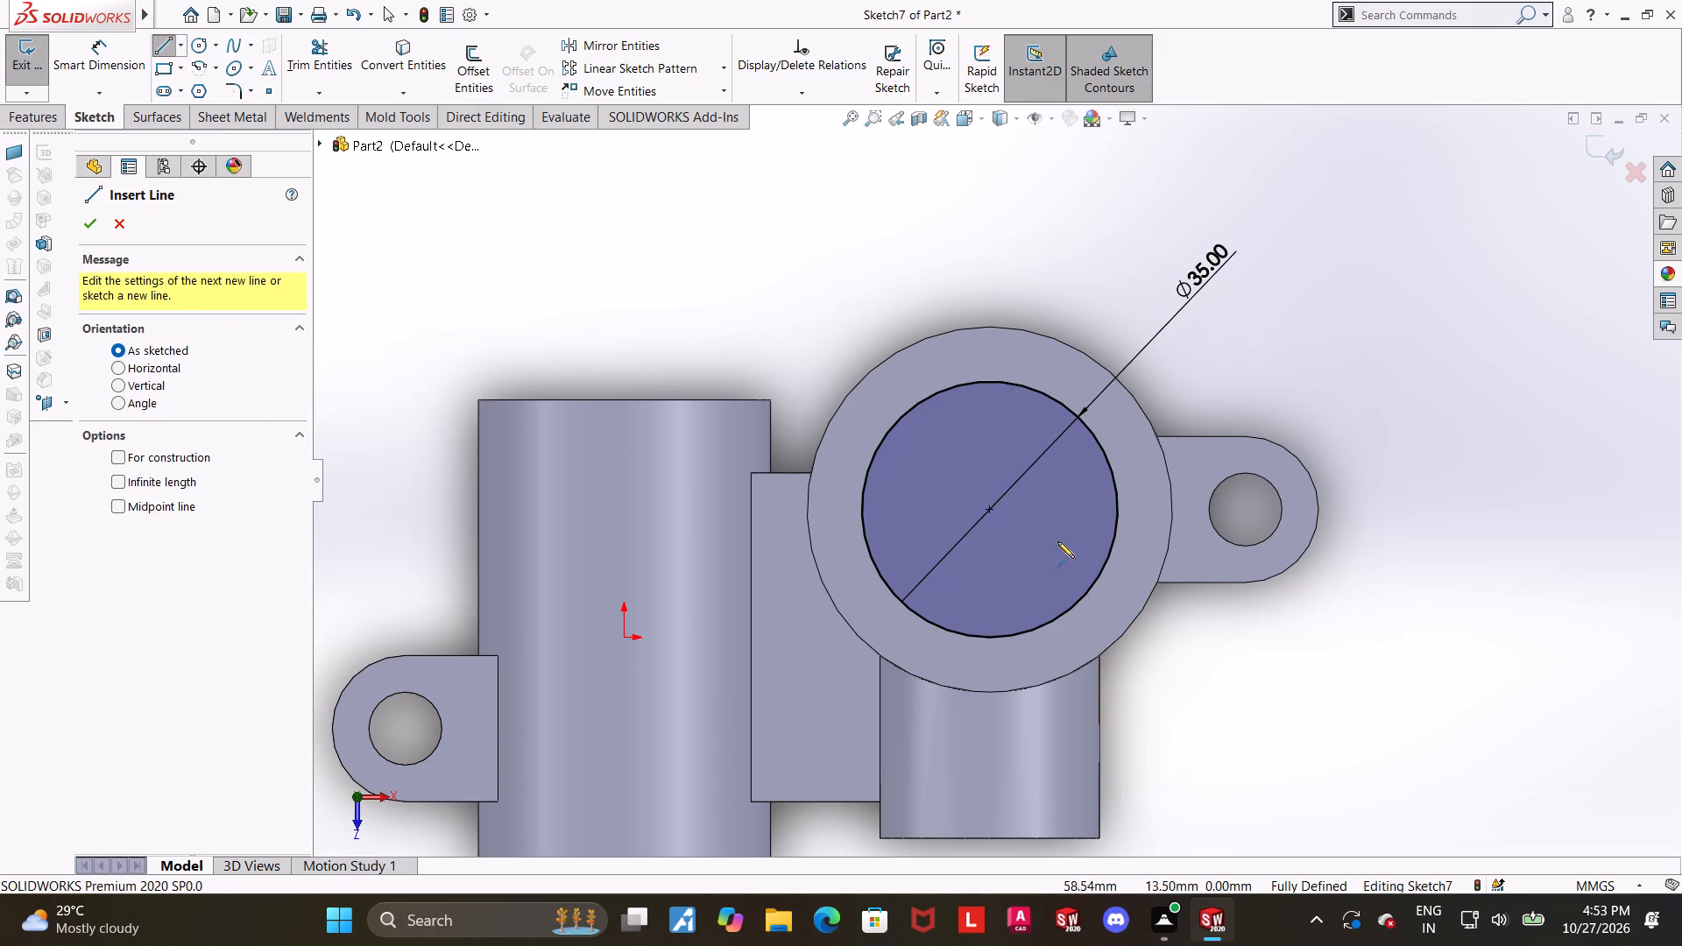
pyautogui.click(936, 369)
pyautogui.click(931, 660)
pyautogui.press('Escape')
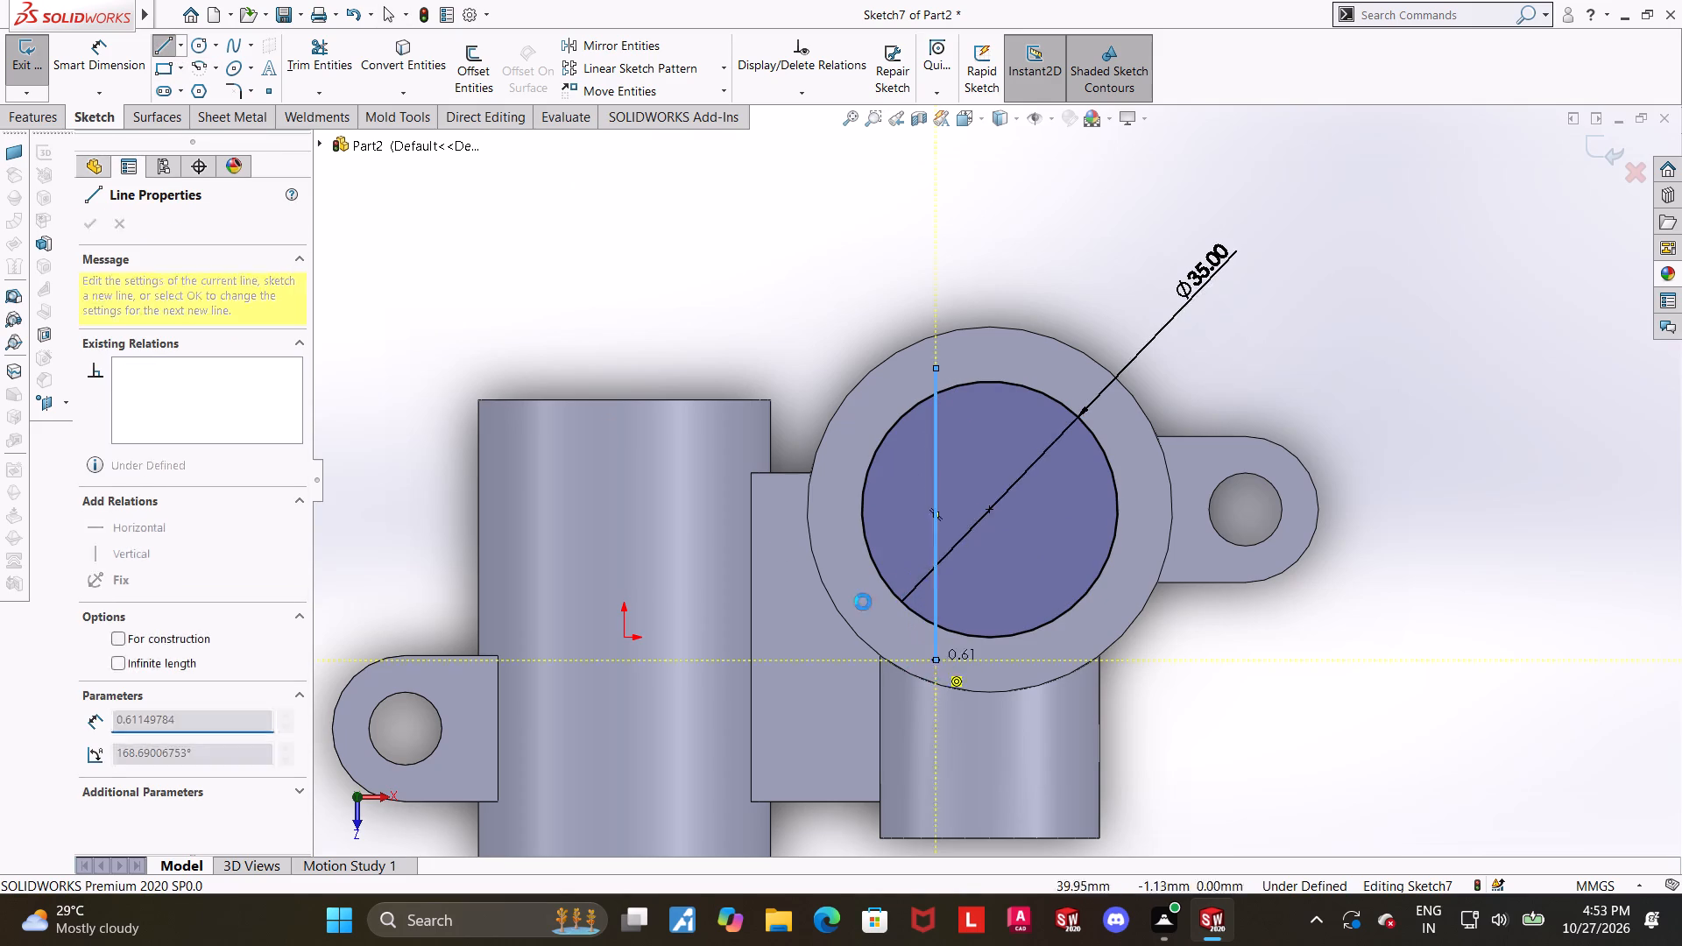
pyautogui.click(164, 45)
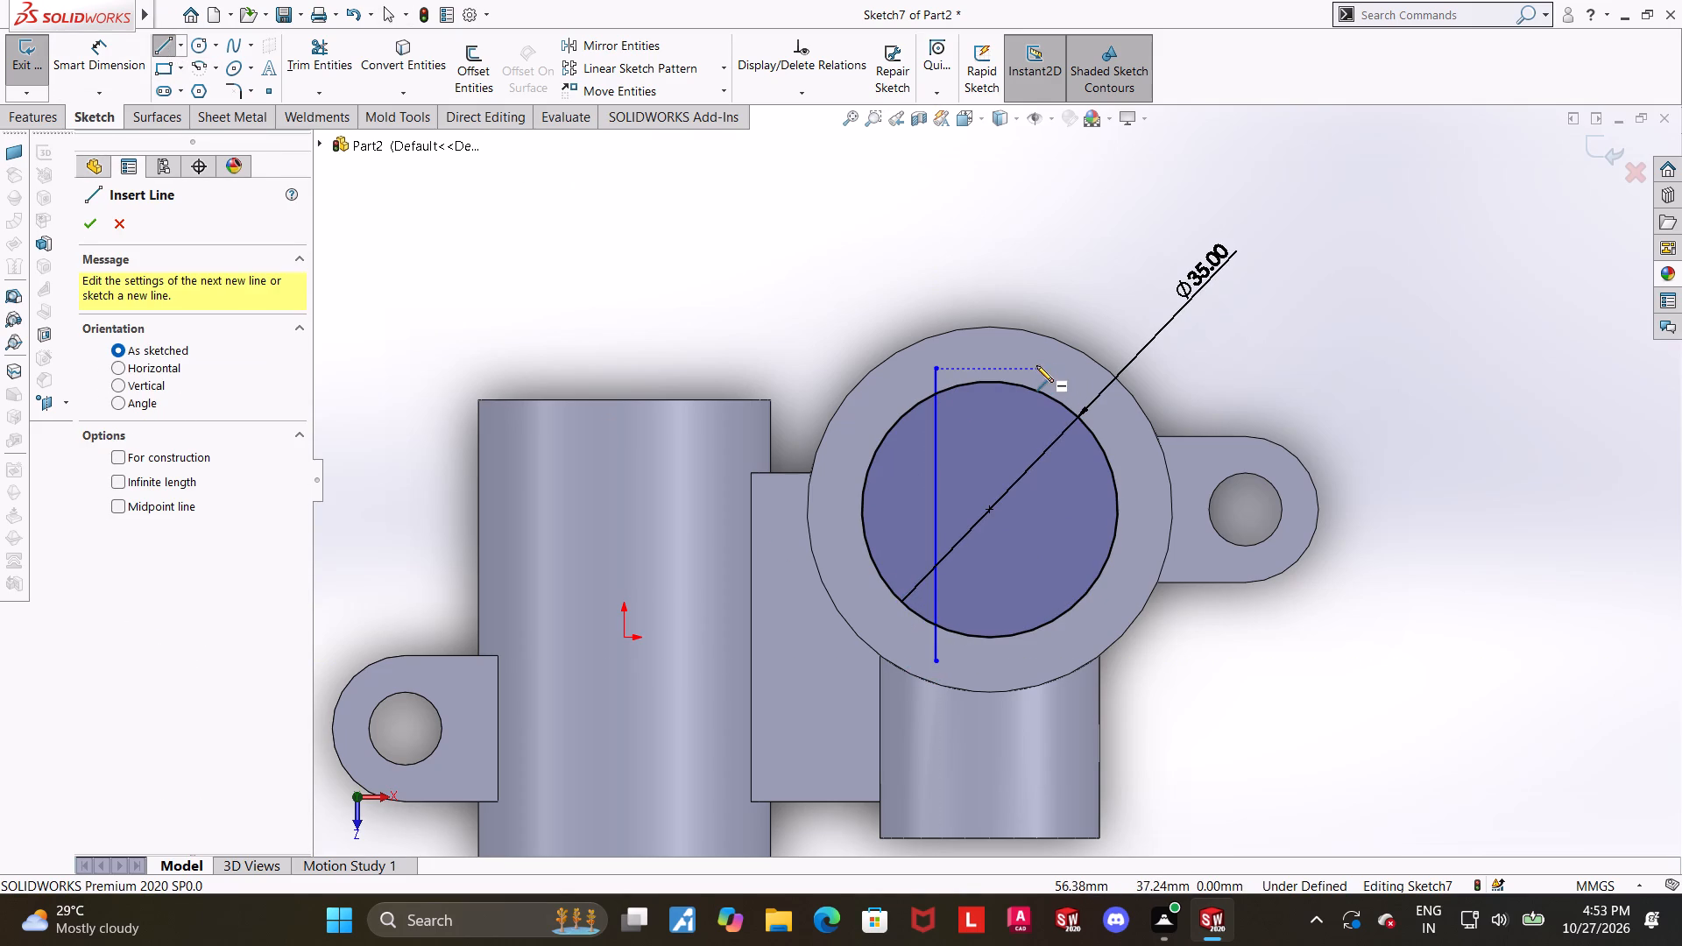
pyautogui.click(1036, 365)
pyautogui.click(1033, 660)
pyautogui.press('Escape')
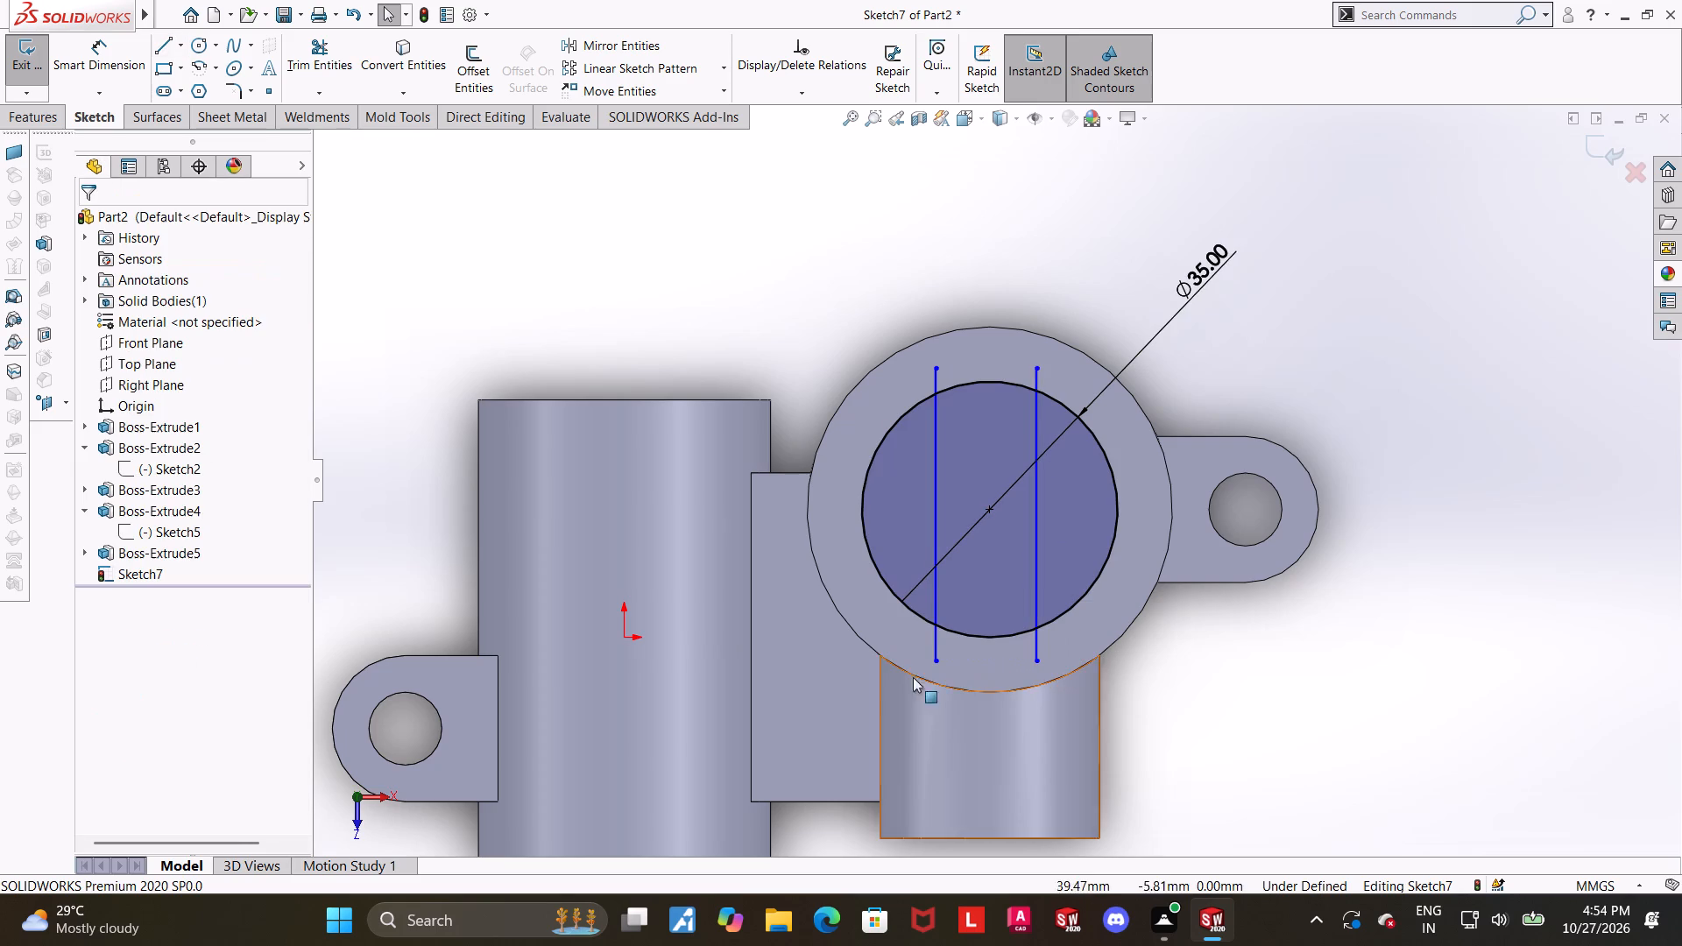
pyautogui.press('Escape')
# Make both endpoints of the vertical line nearer the half-cylinder shell coincident with the 35 mm circle.
pyautogui.keyDown('ctrl'); pyautogui.click(938, 657); pyautogui.keyUp('ctrl')
pyautogui.keyDown('ctrl'); pyautogui.click(970, 635); pyautogui.keyUp('ctrl')
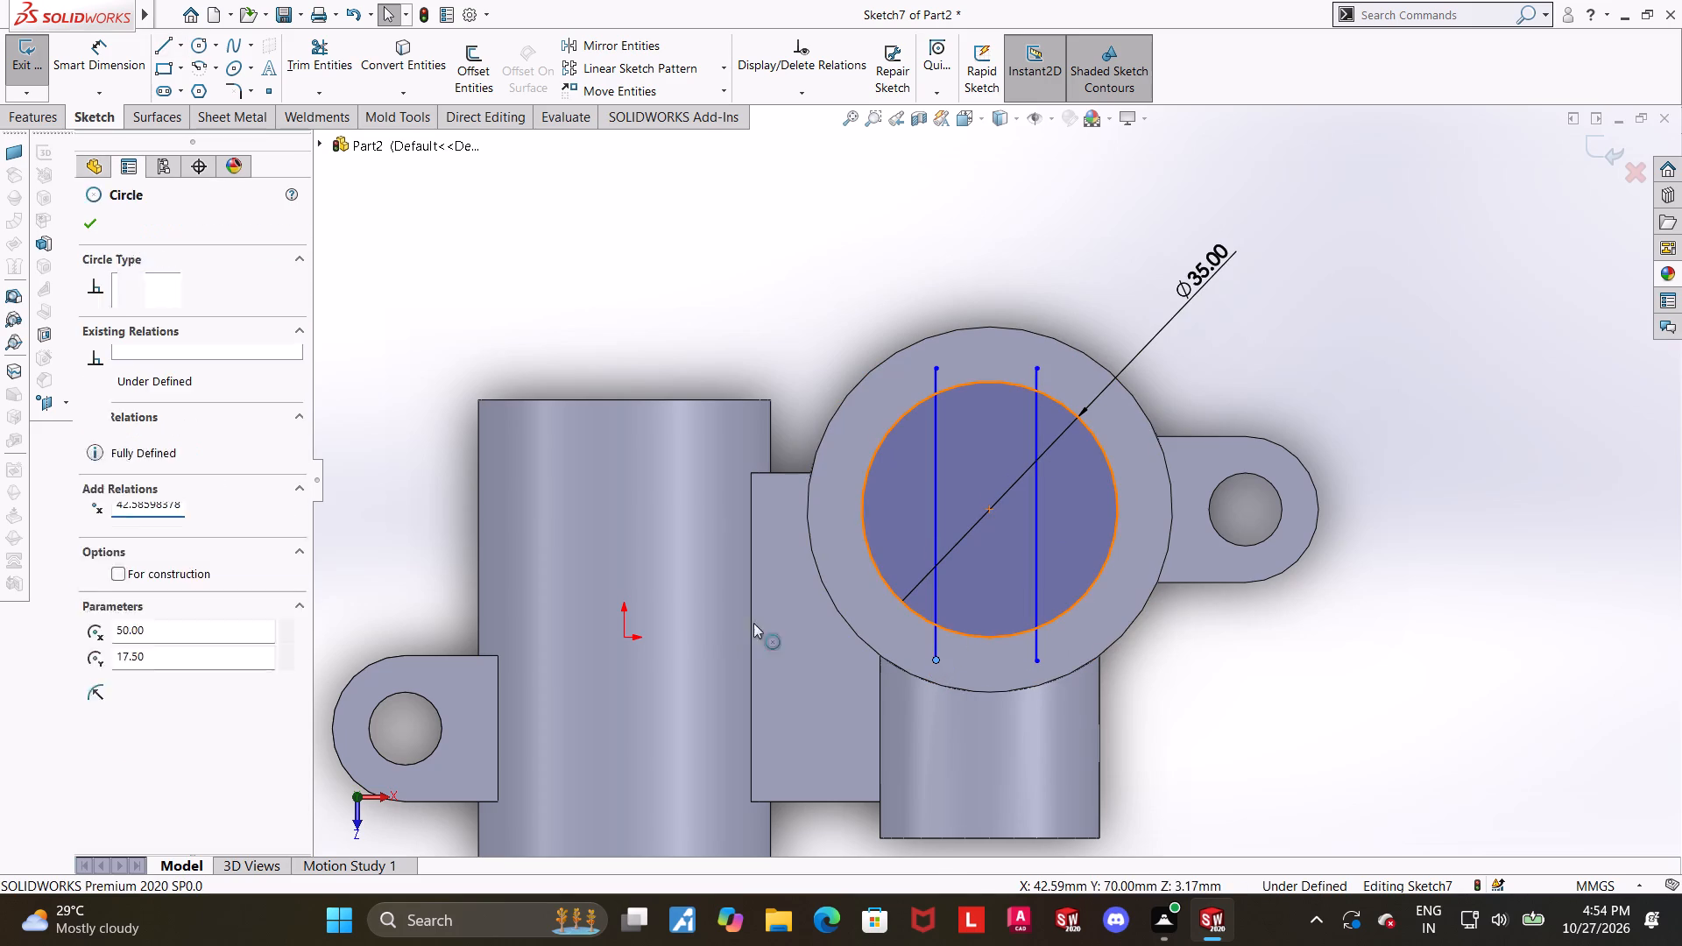
pyautogui.click(97, 566)
pyautogui.click(650, 184)
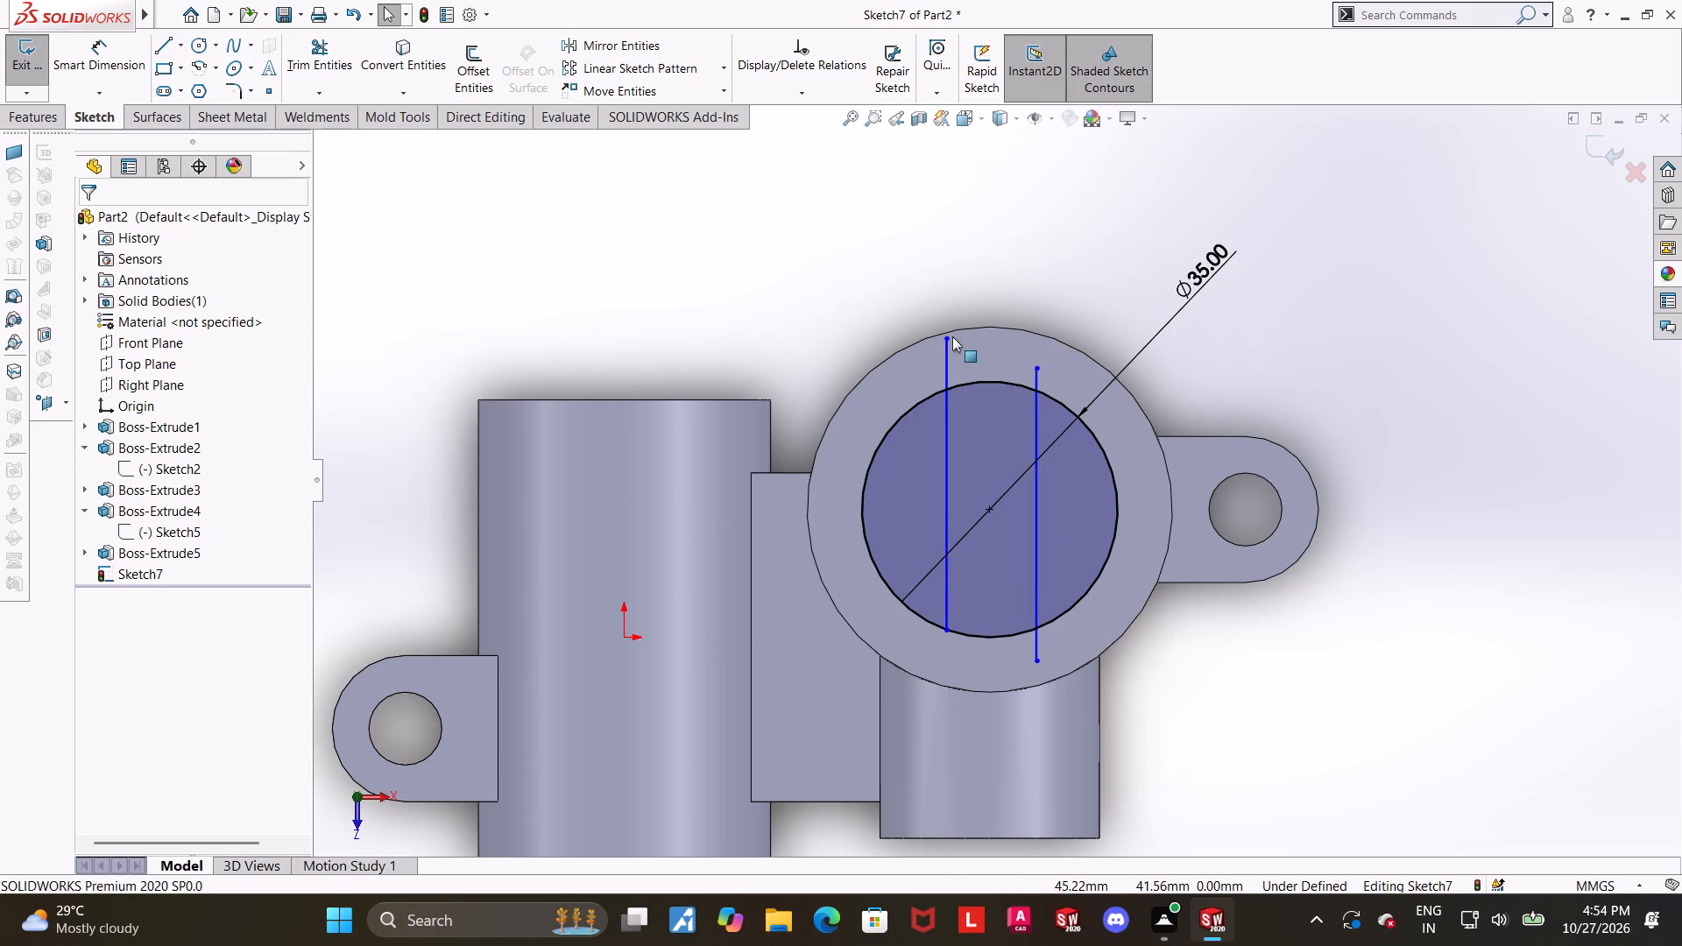
pyautogui.click(948, 342)
pyautogui.keyDown('ctrl'); pyautogui.click(977, 384); pyautogui.keyUp('ctrl')
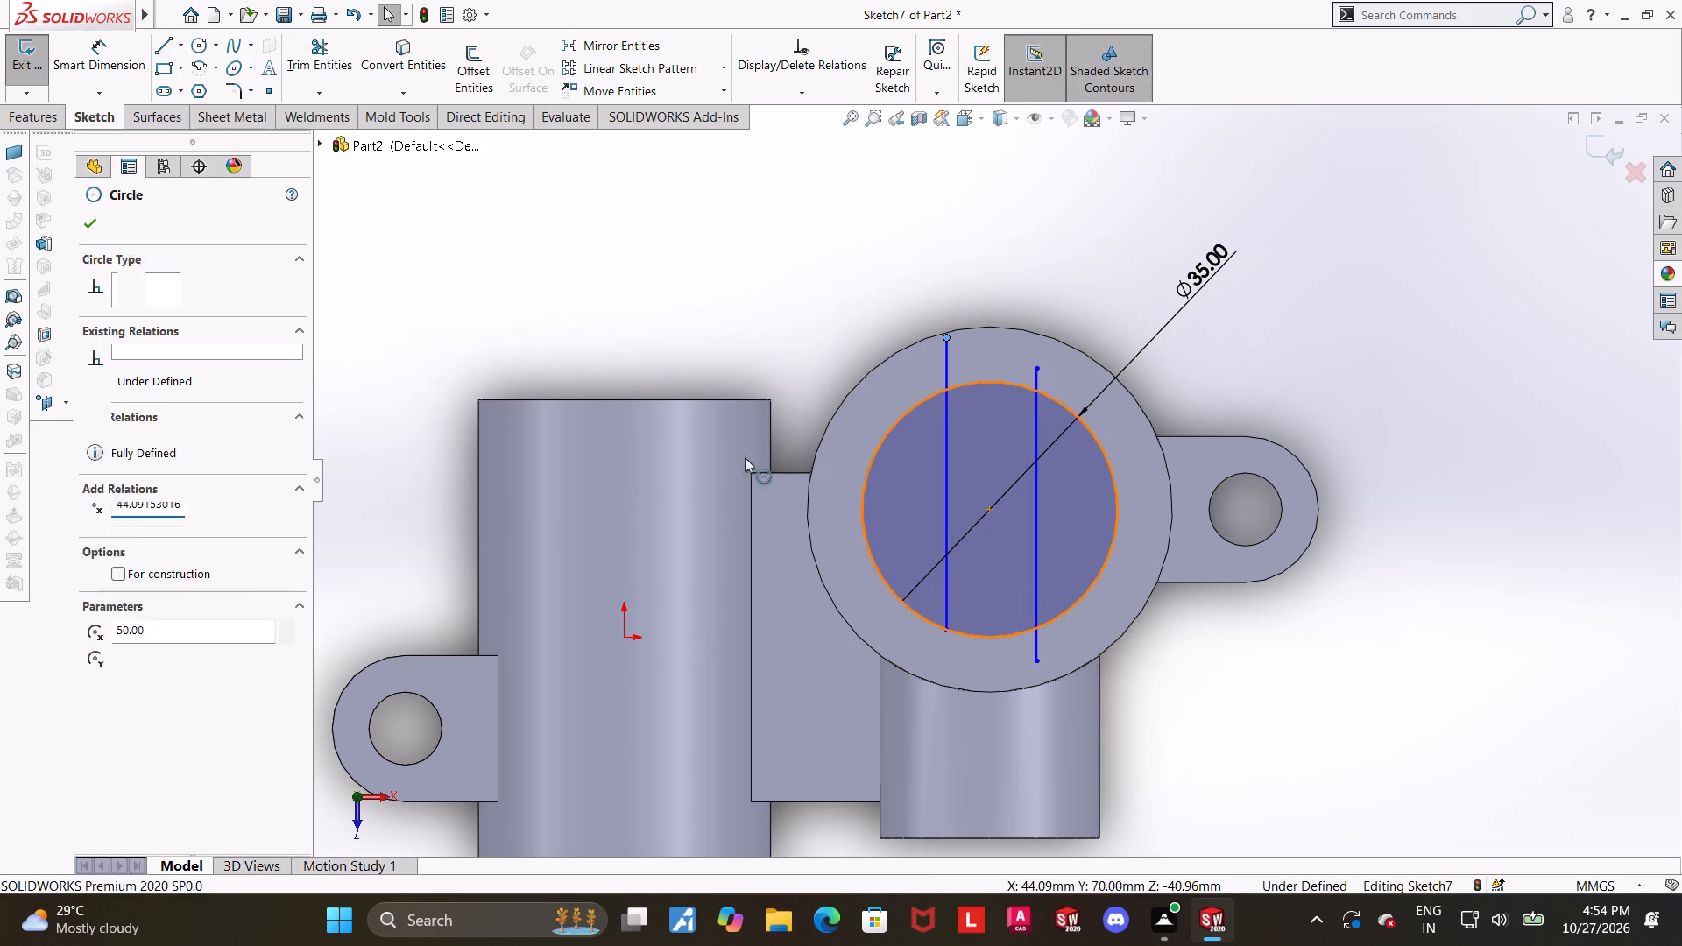
pyautogui.moveTo(96, 562); pyautogui.dragTo(104, 551)
pyautogui.click(1110, 180)
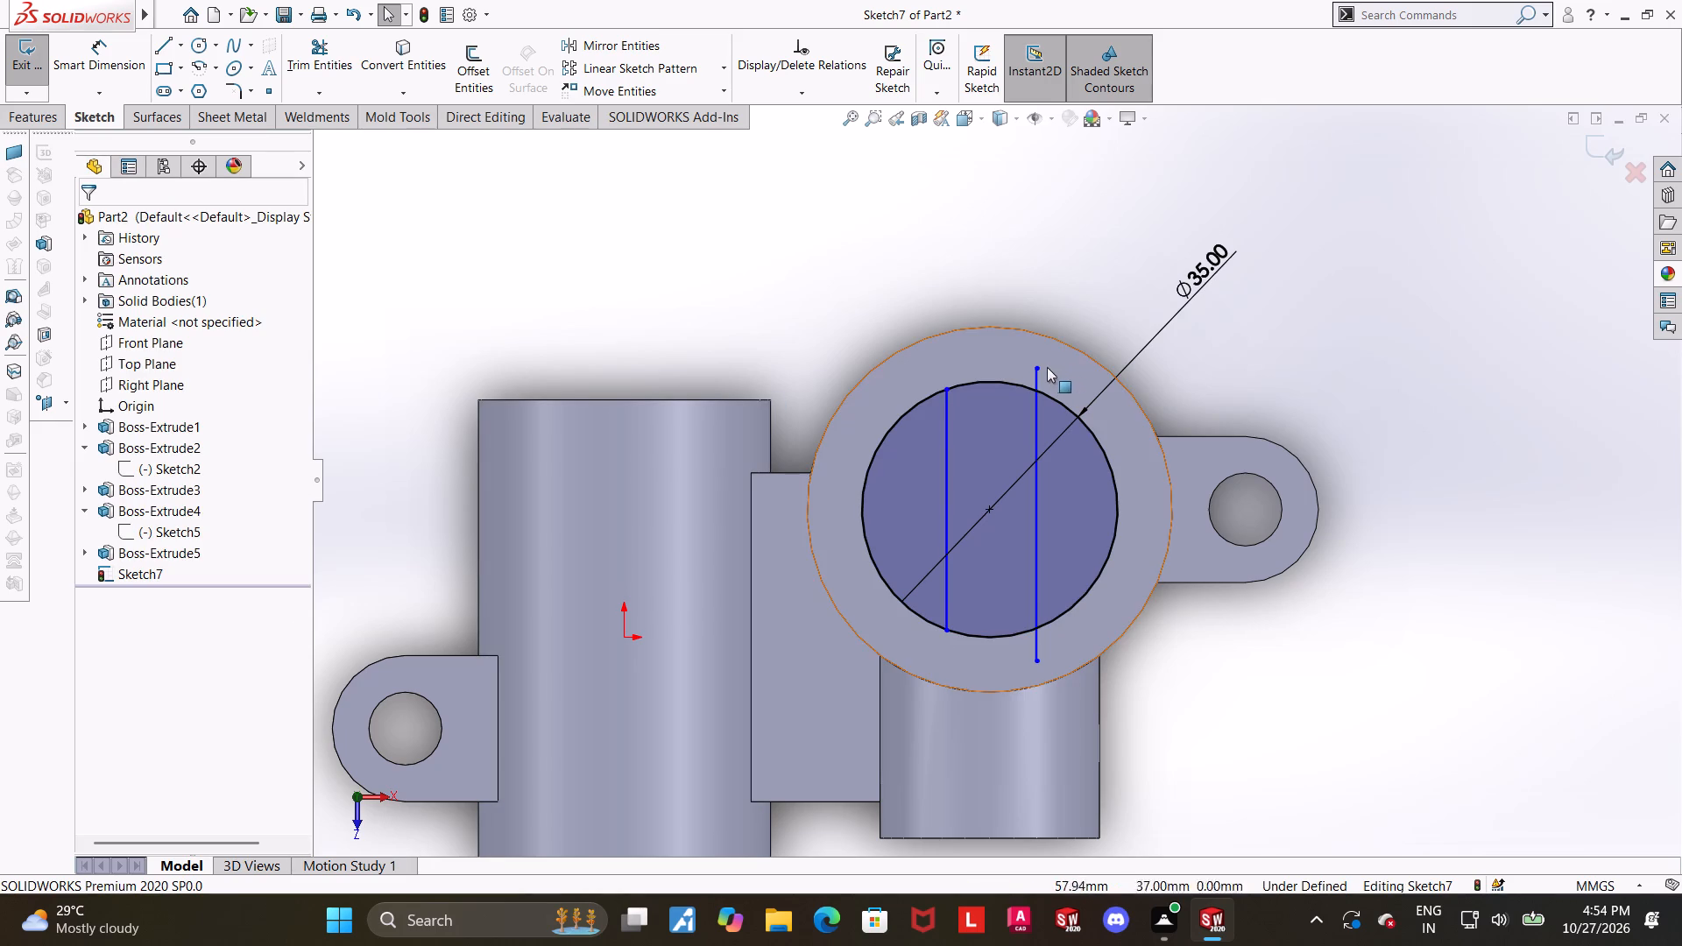
# Make both endpoints of the vertical line nearer the upright cylinder's tab coincident with the 35 mm circle.
pyautogui.click(1039, 364)
pyautogui.keyDown('ctrl'); pyautogui.click(1044, 393); pyautogui.keyUp('ctrl')
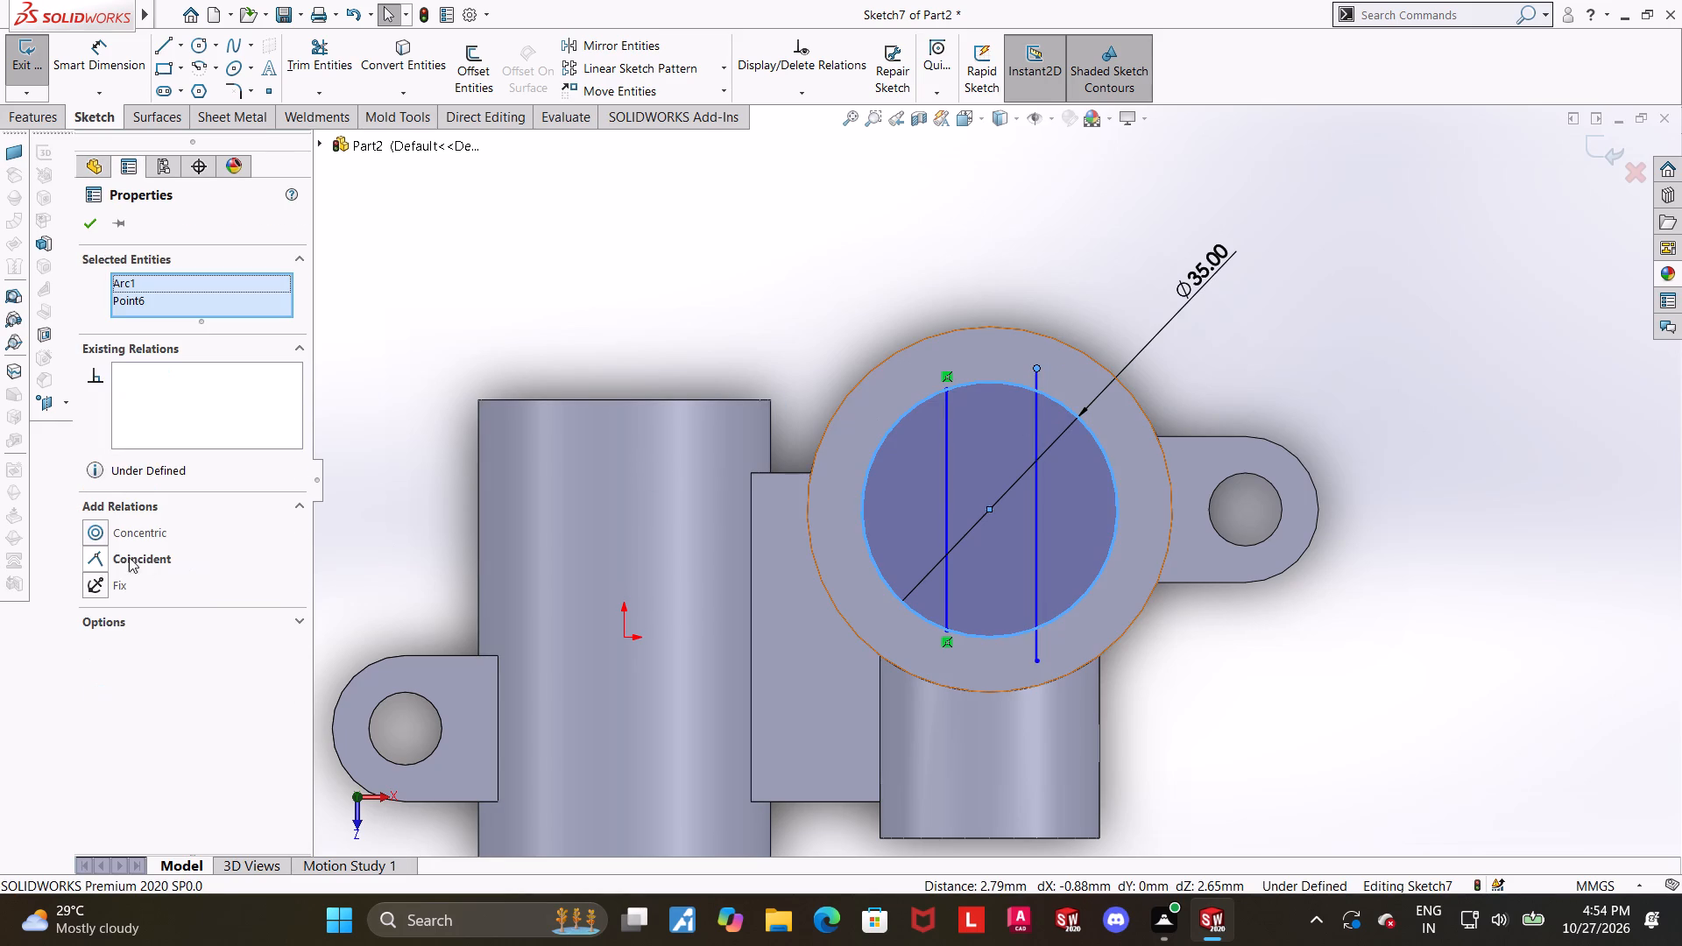
pyautogui.click(102, 555)
pyautogui.click(653, 229)
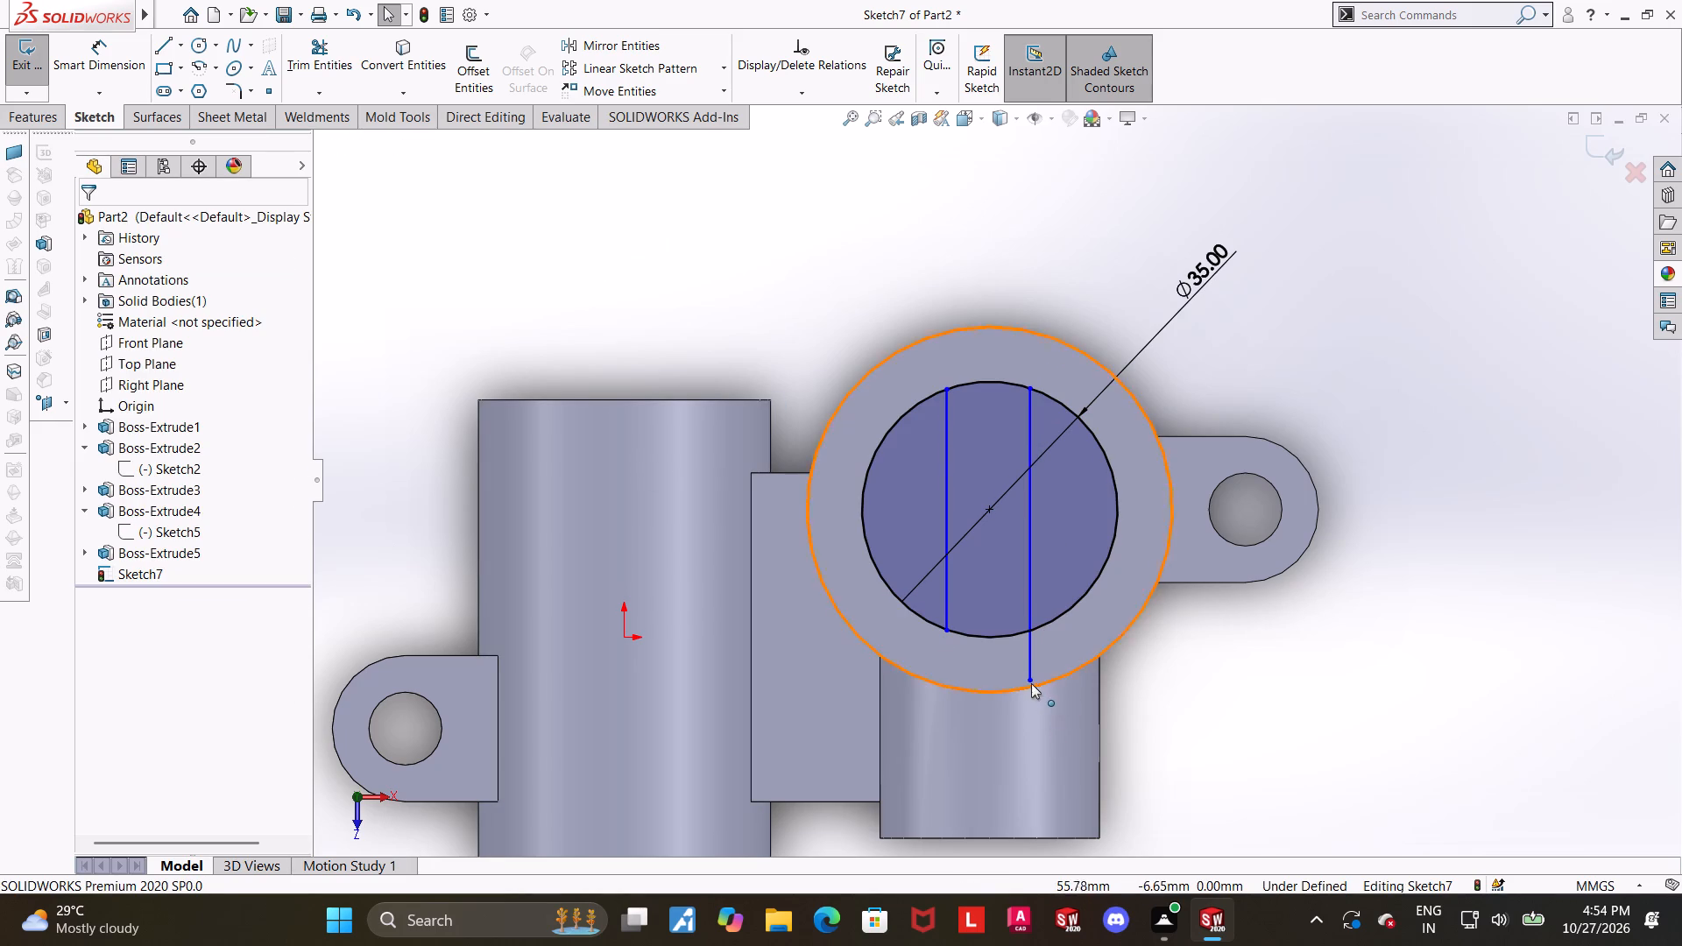
pyautogui.click(1030, 680)
pyautogui.keyDown('ctrl'); pyautogui.click(1059, 617); pyautogui.keyUp('ctrl')
pyautogui.click(108, 551)
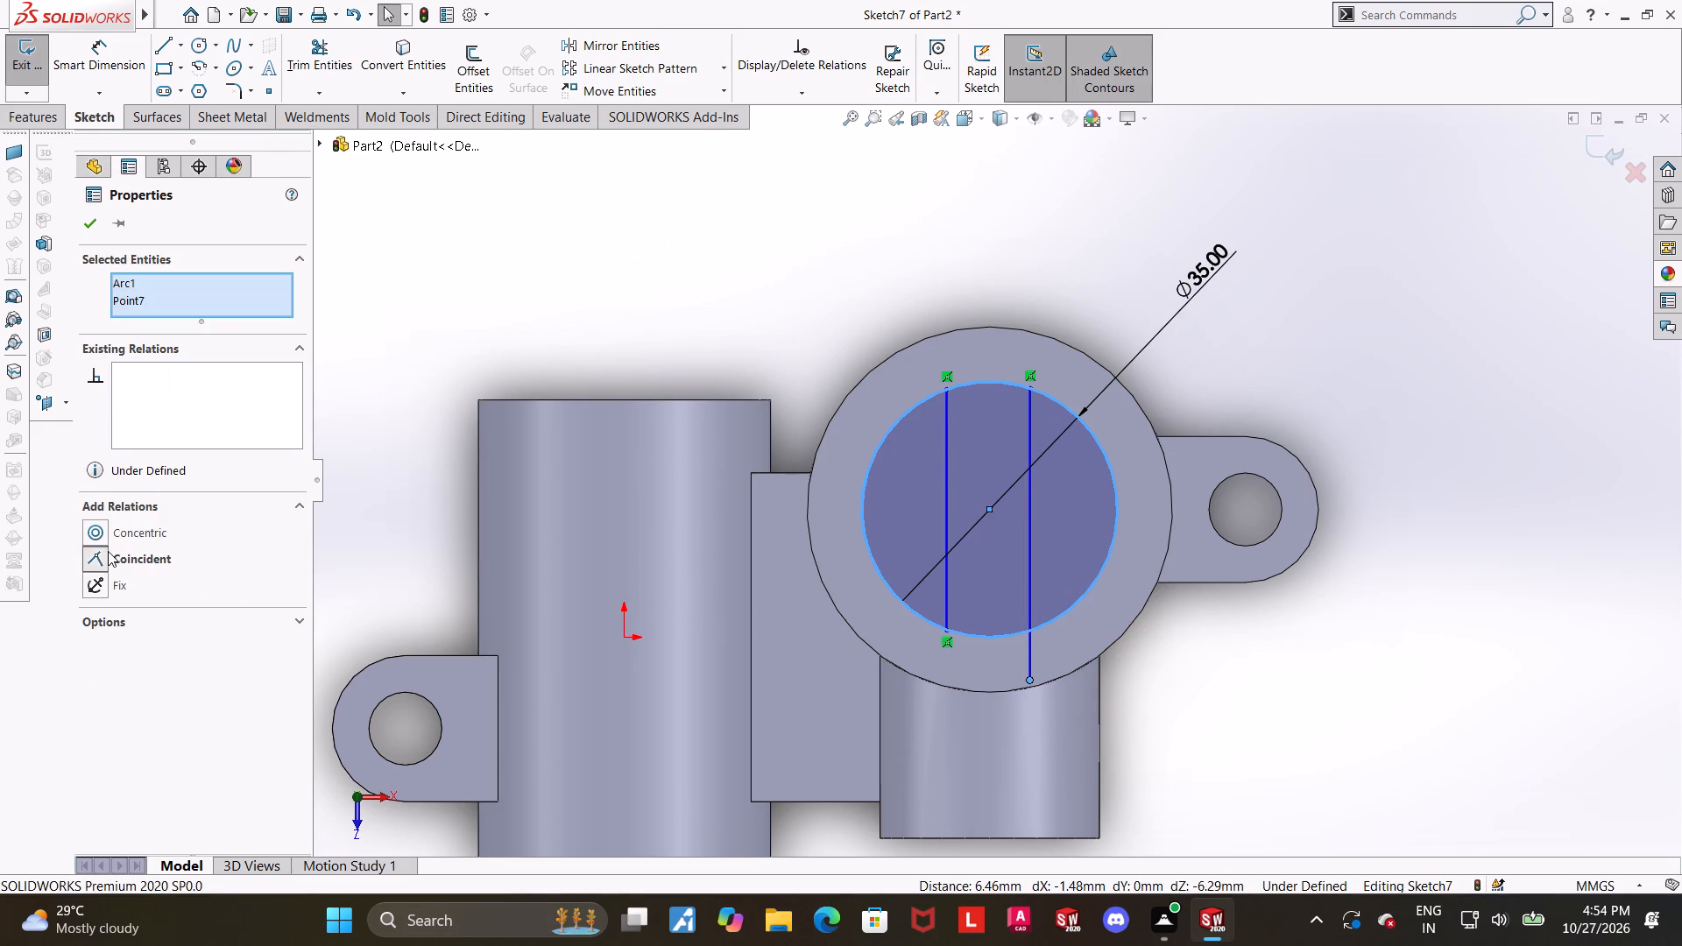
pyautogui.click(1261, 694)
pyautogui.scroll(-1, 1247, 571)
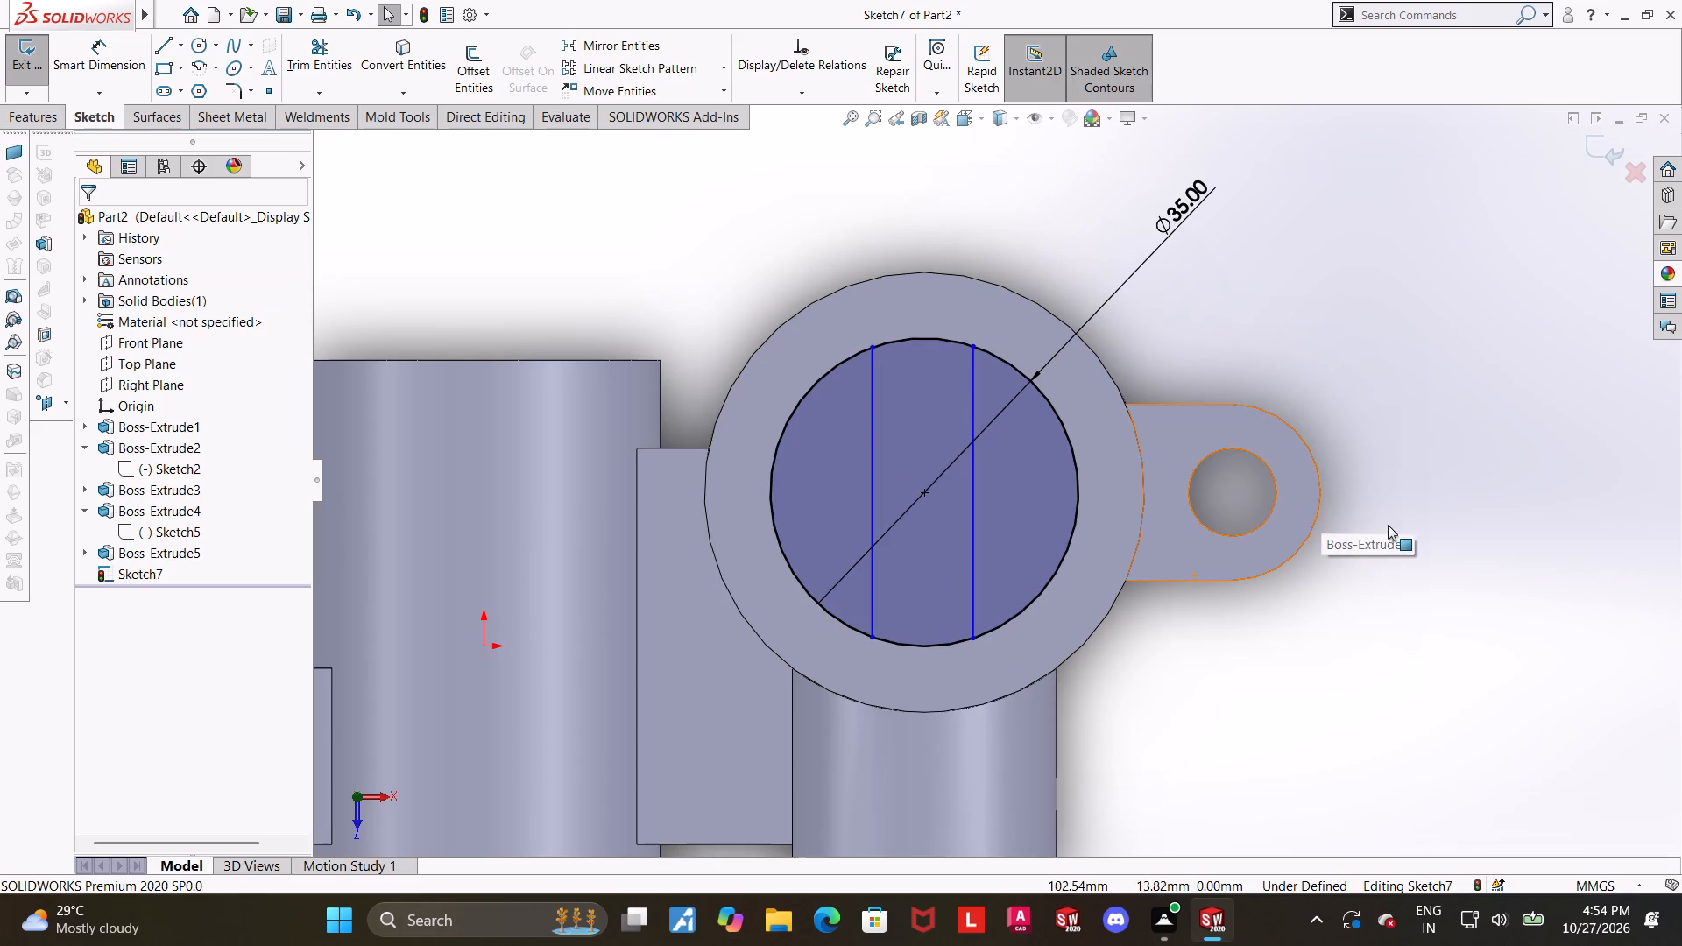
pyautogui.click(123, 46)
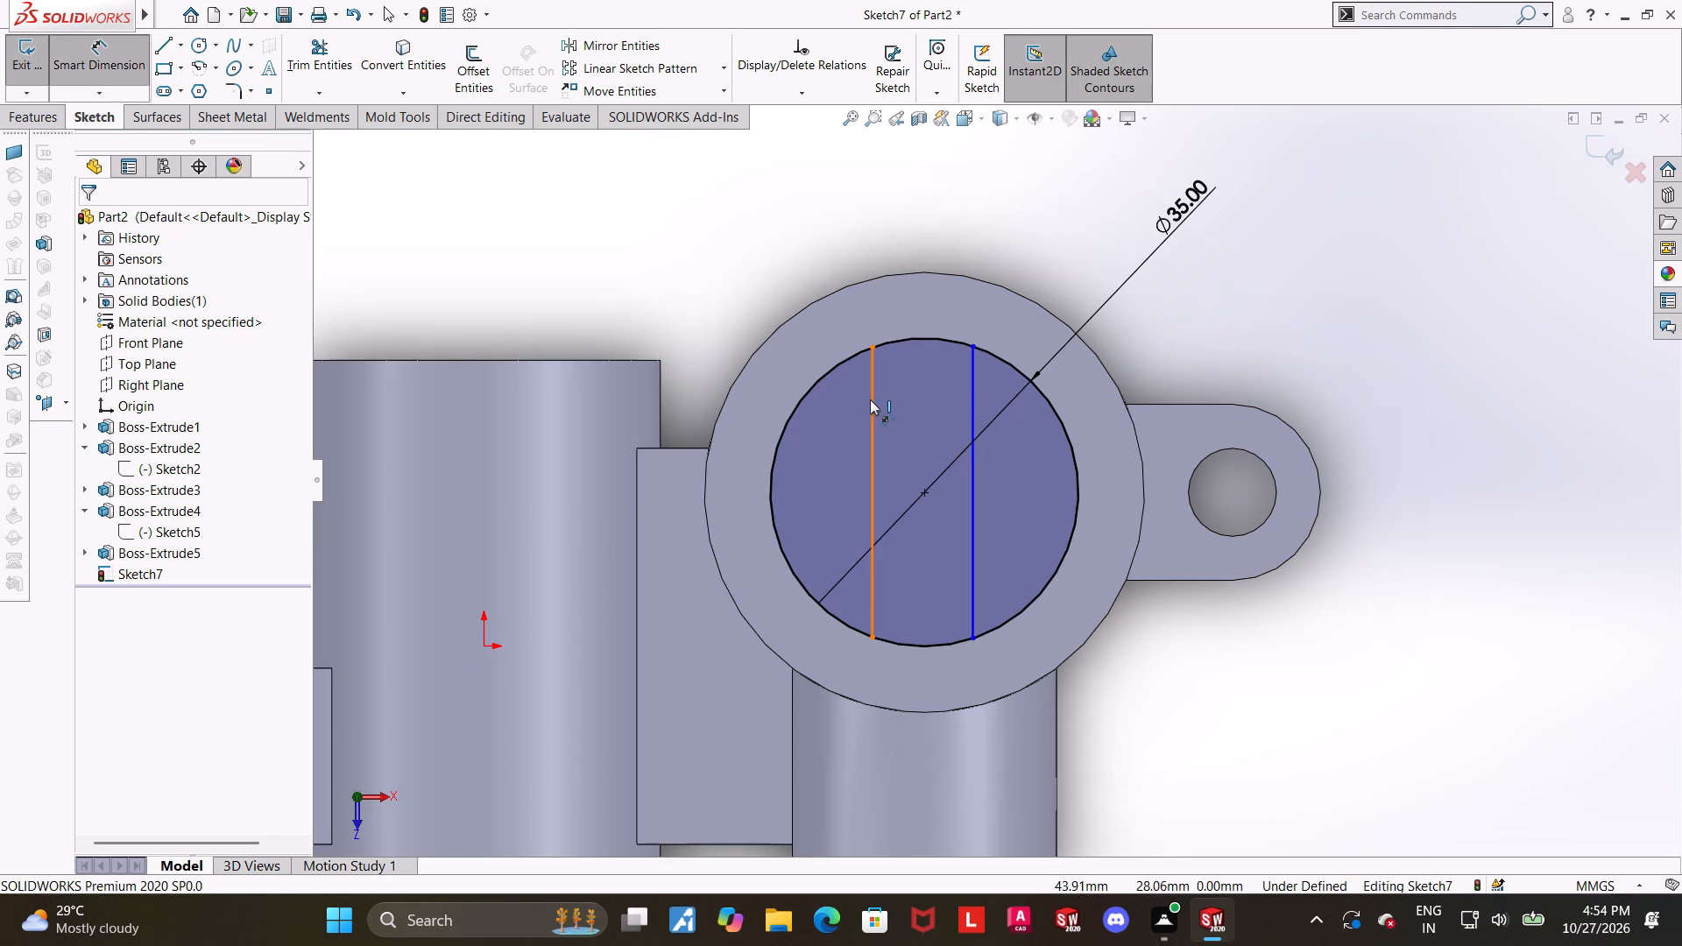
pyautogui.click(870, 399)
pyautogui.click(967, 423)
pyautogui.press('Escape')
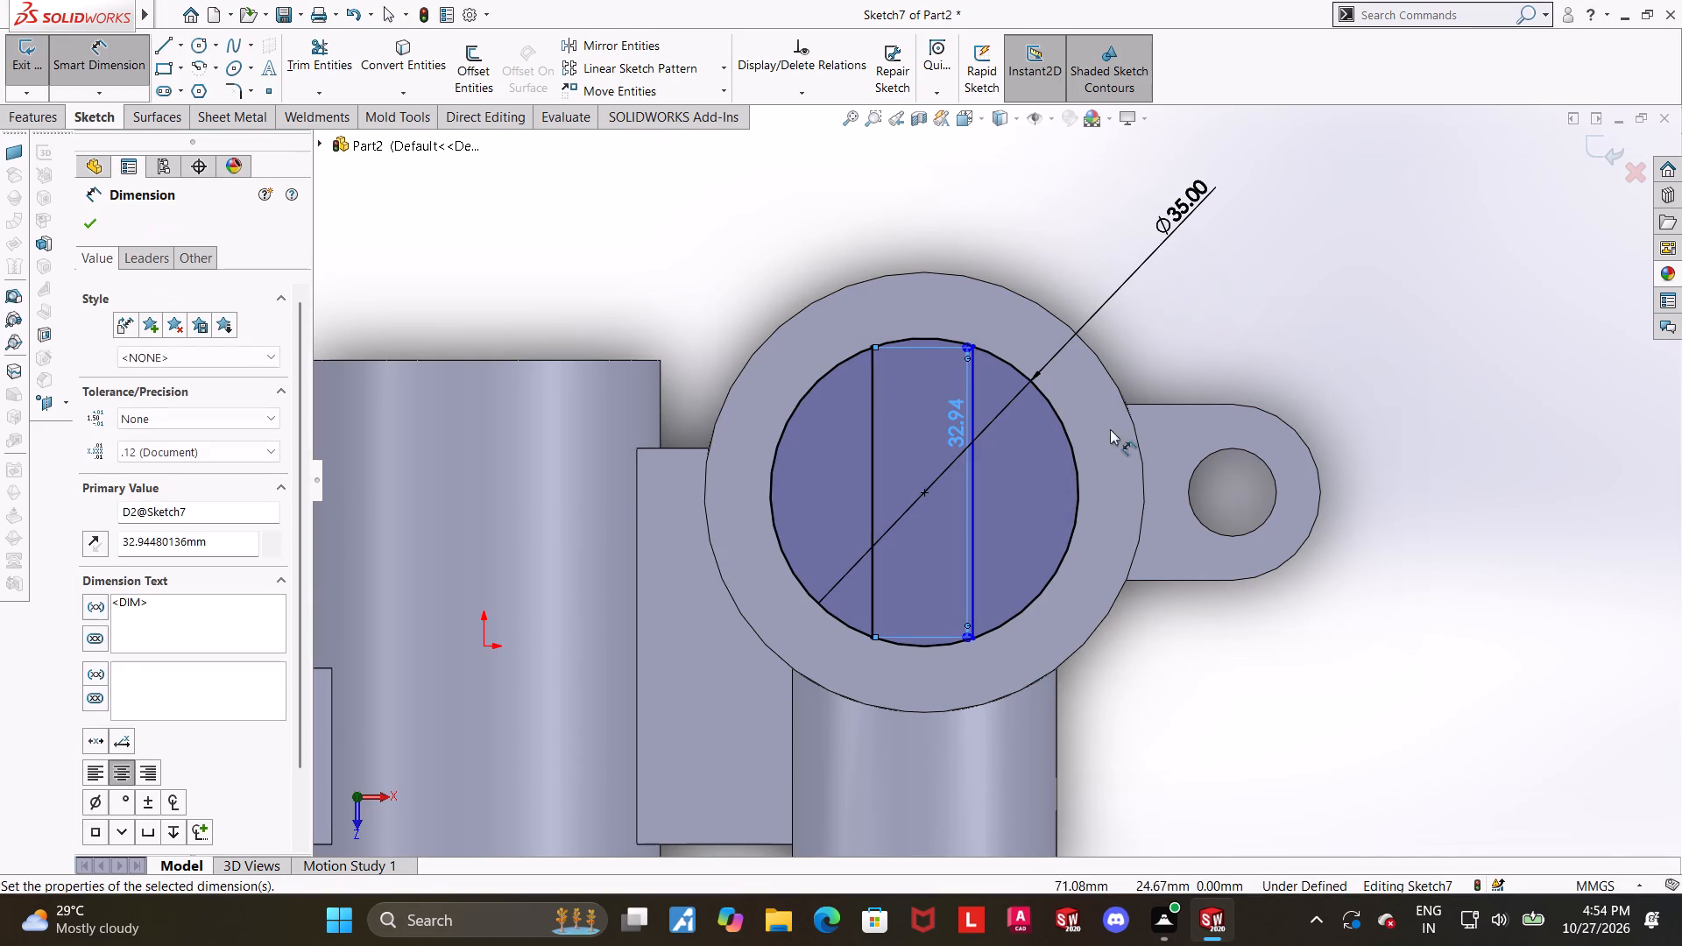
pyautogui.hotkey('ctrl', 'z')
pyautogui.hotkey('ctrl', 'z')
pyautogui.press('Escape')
# Dimension the spacing between the two vertical lines inside the 35 mm circle as 15 mm.
pyautogui.click(75, 55)
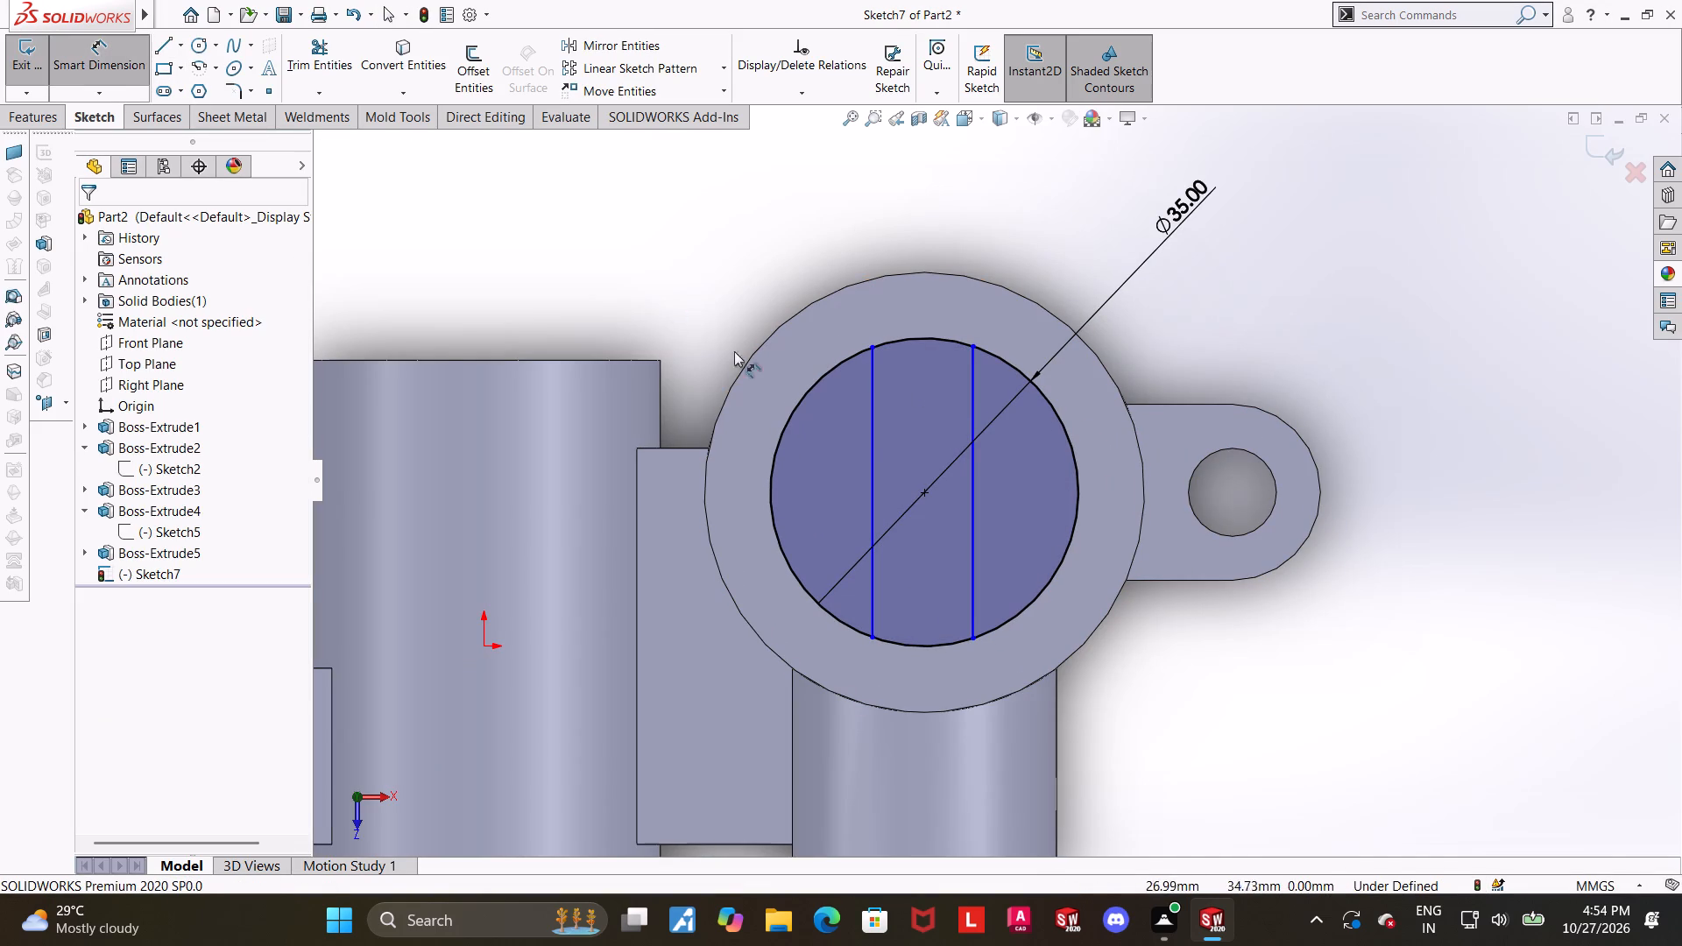
pyautogui.click(875, 433)
pyautogui.click(972, 443)
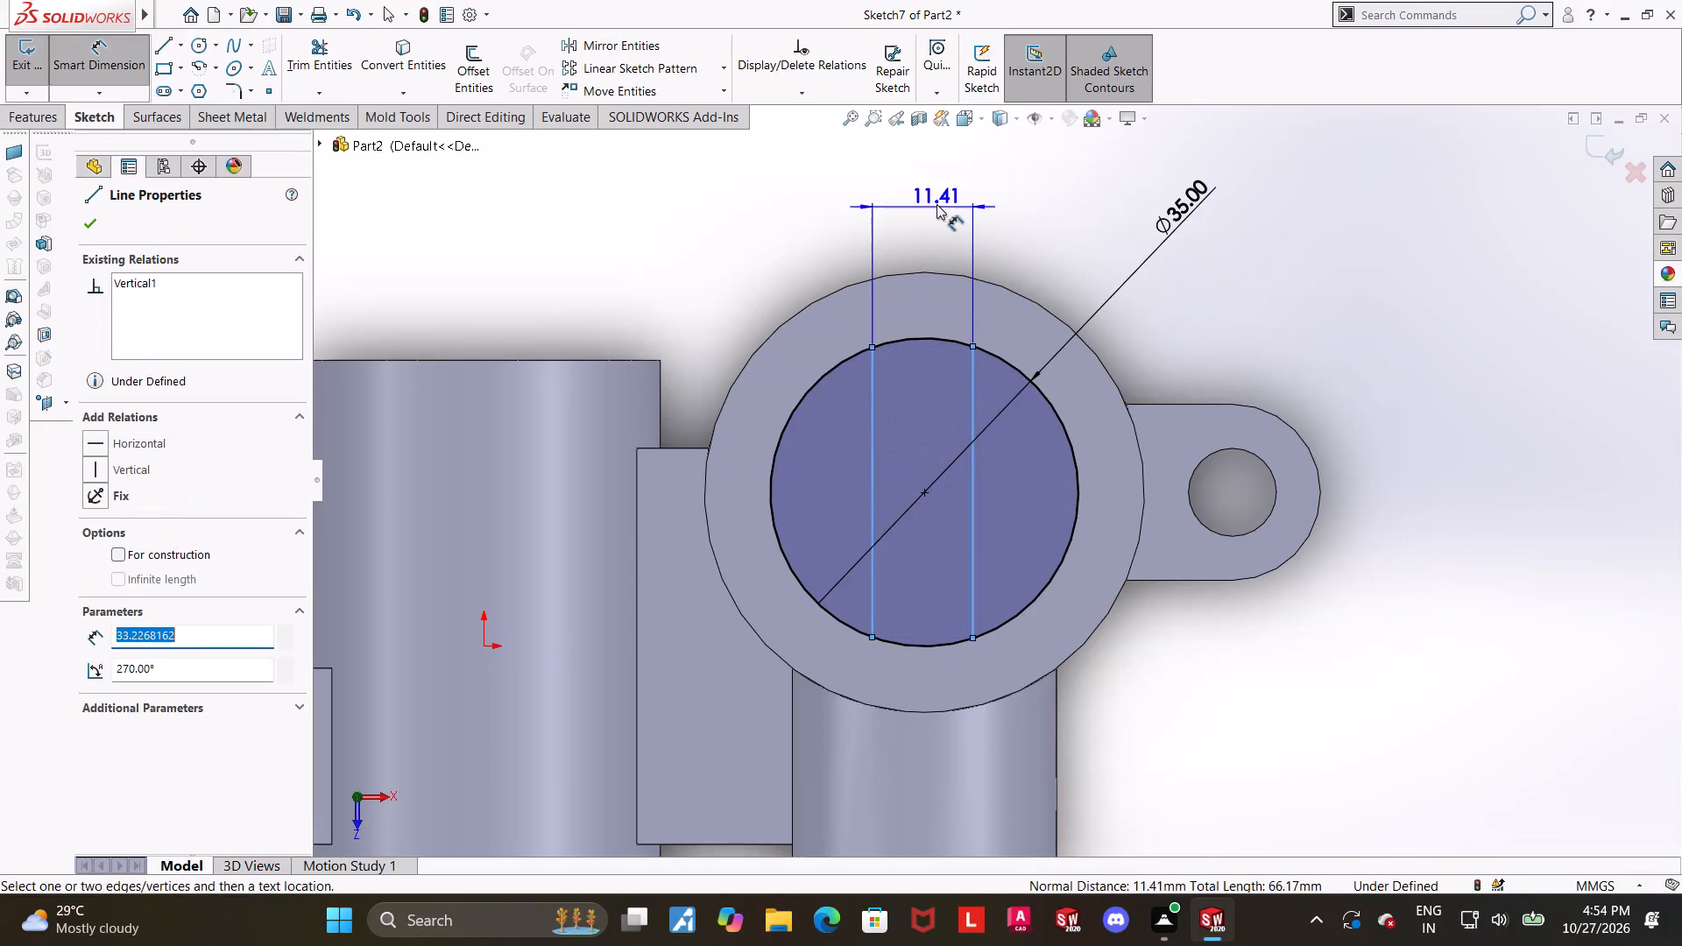
pyautogui.click(936, 204)
pyautogui.write('15')
pyautogui.press('Return')
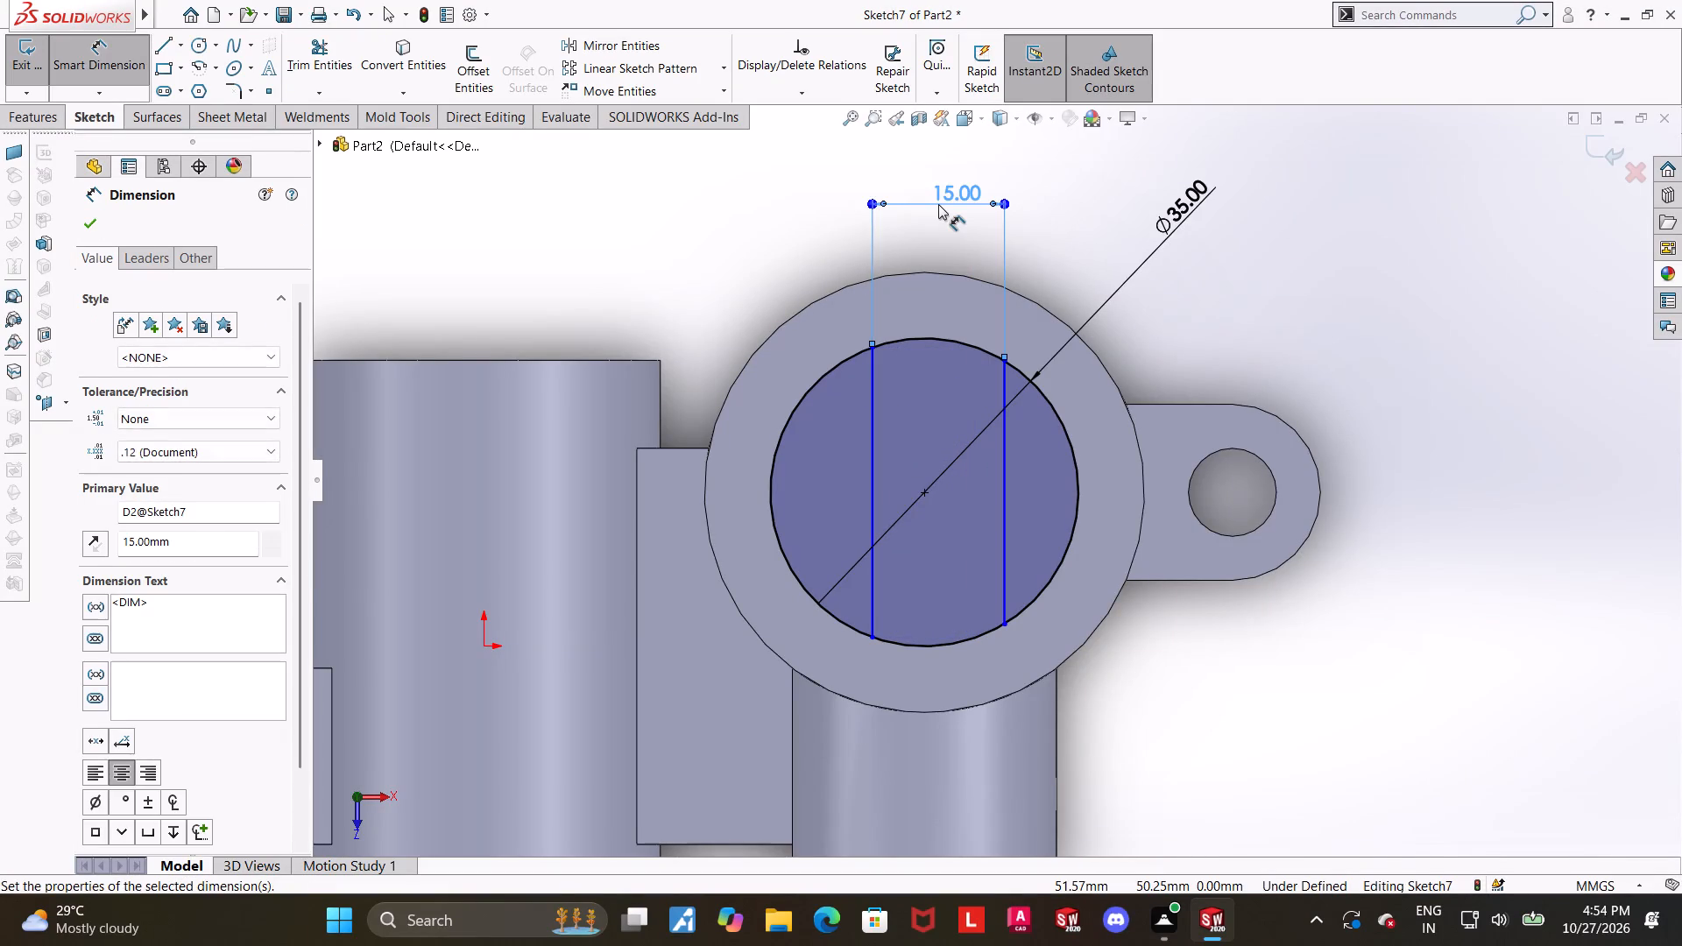
pyautogui.press('Escape')
pyautogui.press('Escape')
pyautogui.click(1276, 660)
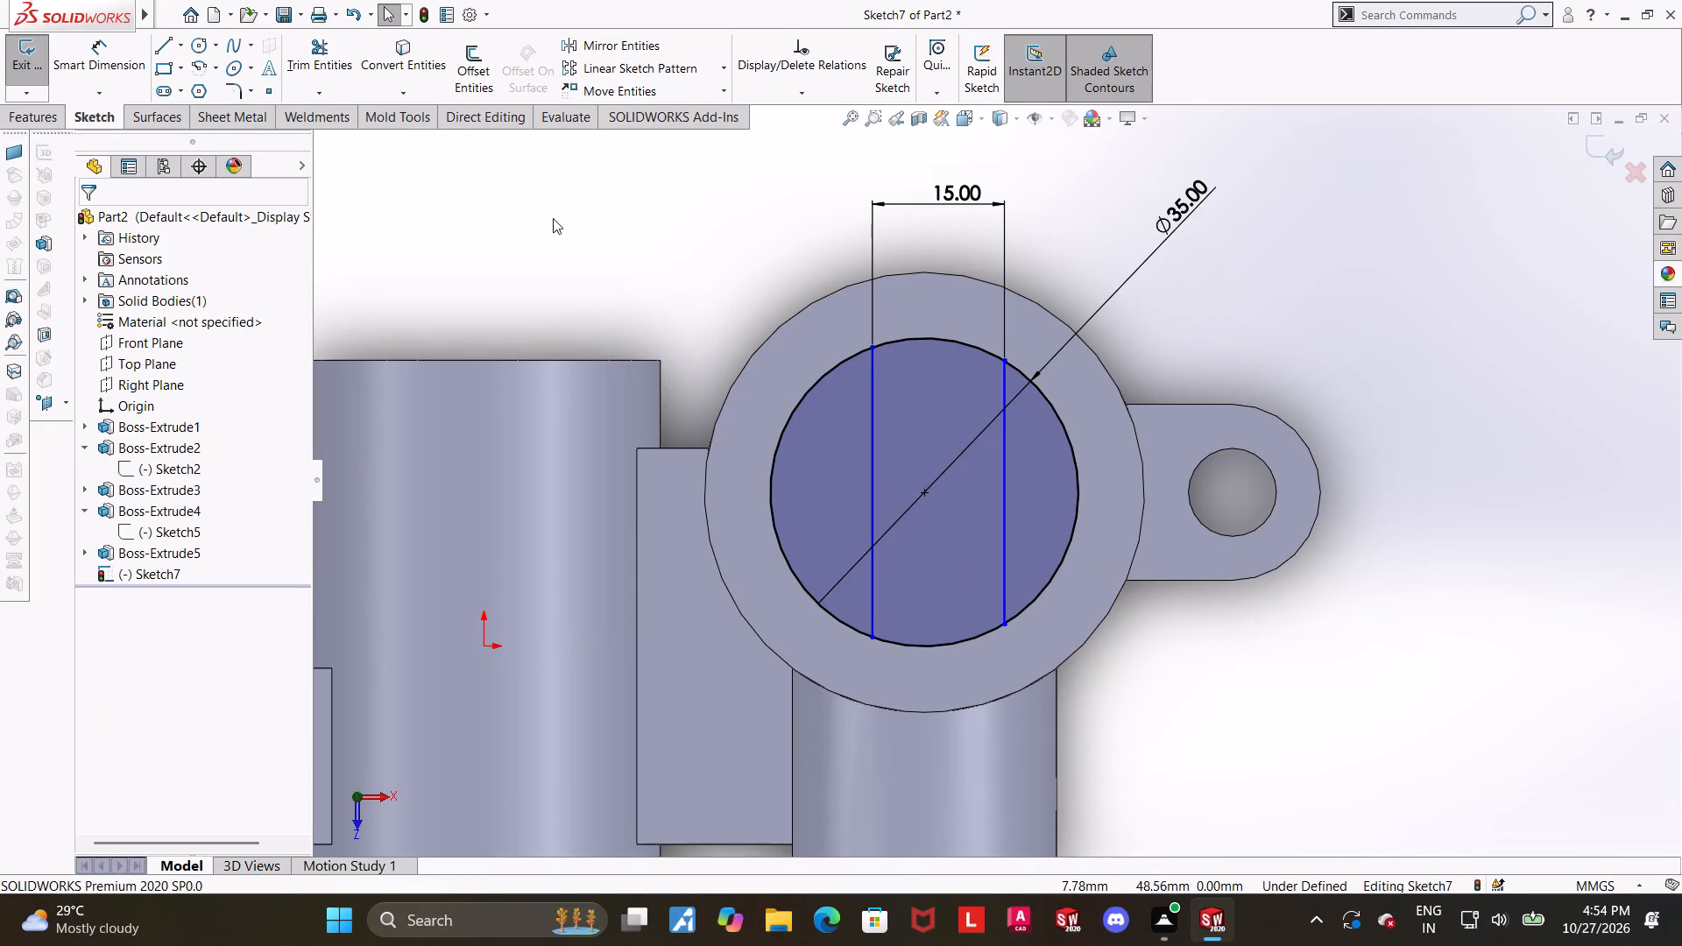
# Sketch a short vertical construction line upward from the centre of the 35 mm circle.
pyautogui.click(184, 45)
pyautogui.click(172, 92)
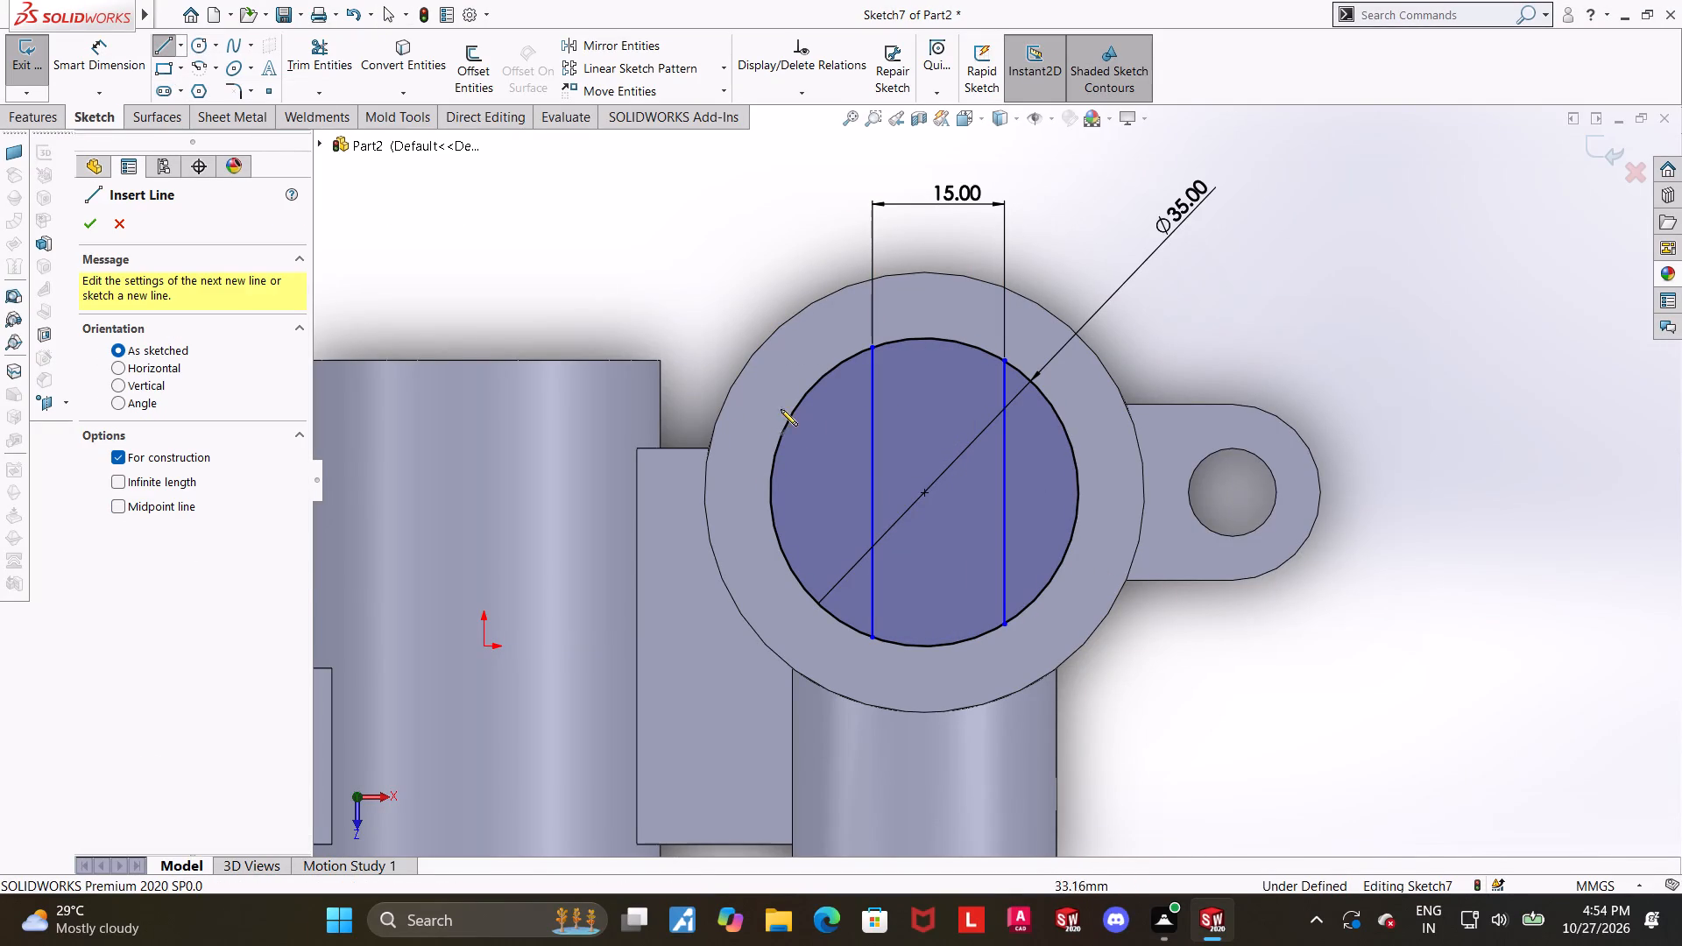
pyautogui.click(926, 493)
pyautogui.click(929, 421)
pyautogui.press('Escape')
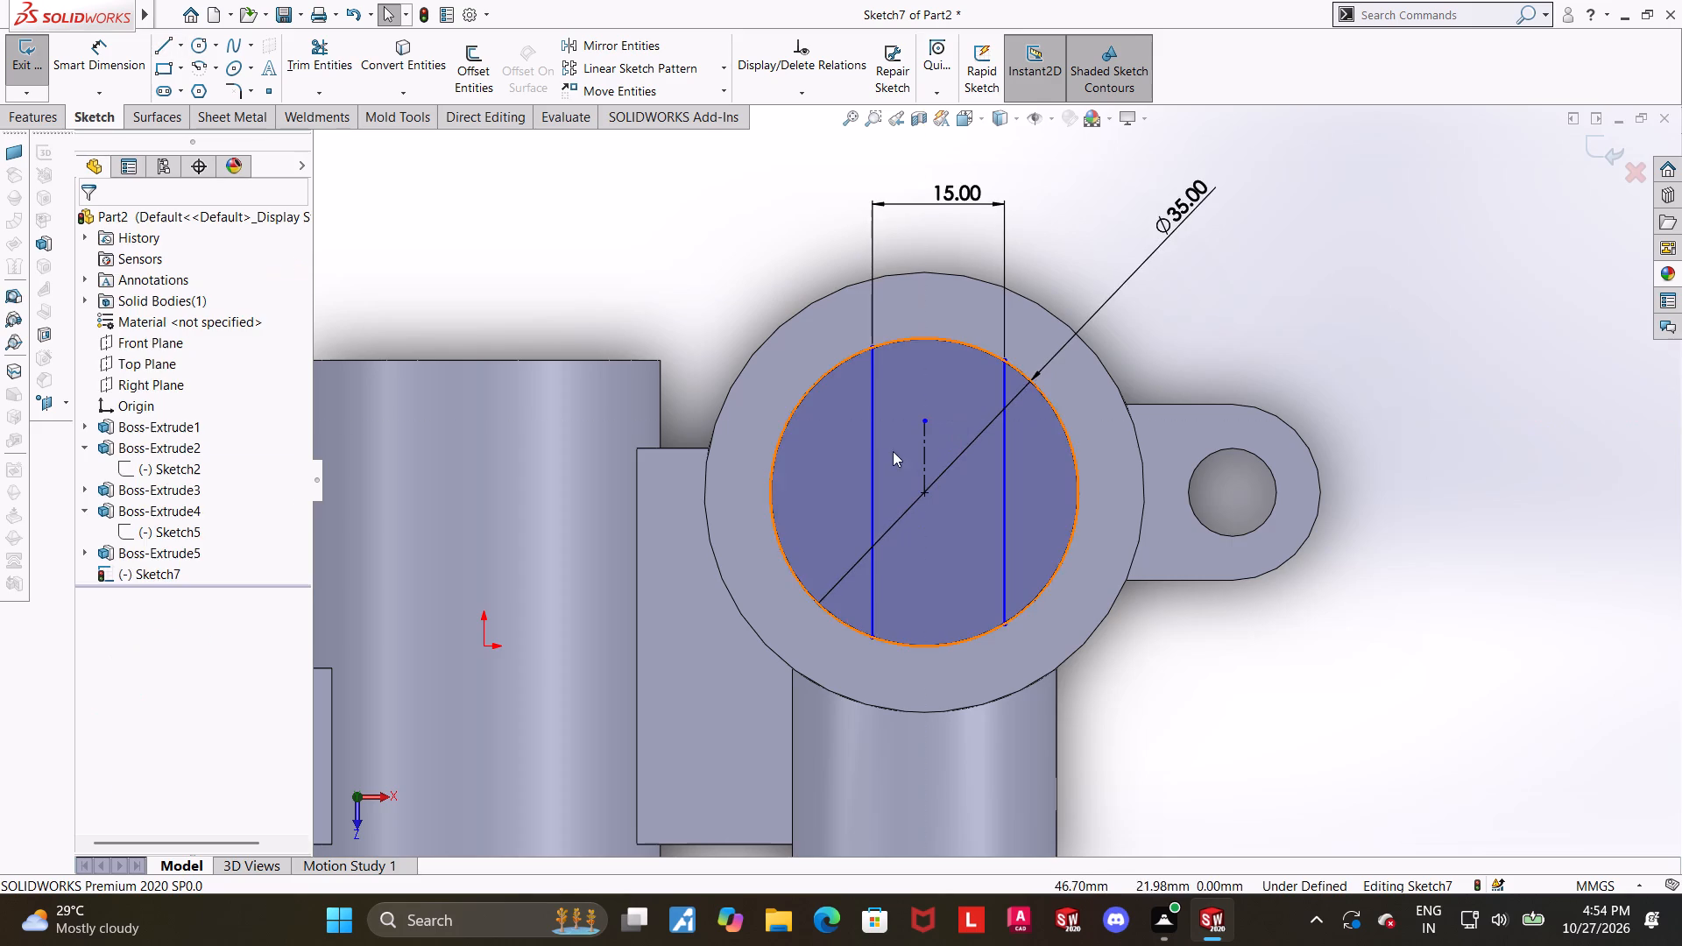
# Make the two vertical lines symmetric about the construction line through the circle's centre.
pyautogui.click(873, 441)
pyautogui.keyDown('ctrl'); pyautogui.click(928, 446); pyautogui.keyUp('ctrl')
pyautogui.keyDown('ctrl'); pyautogui.click(1003, 462); pyautogui.keyUp('ctrl')
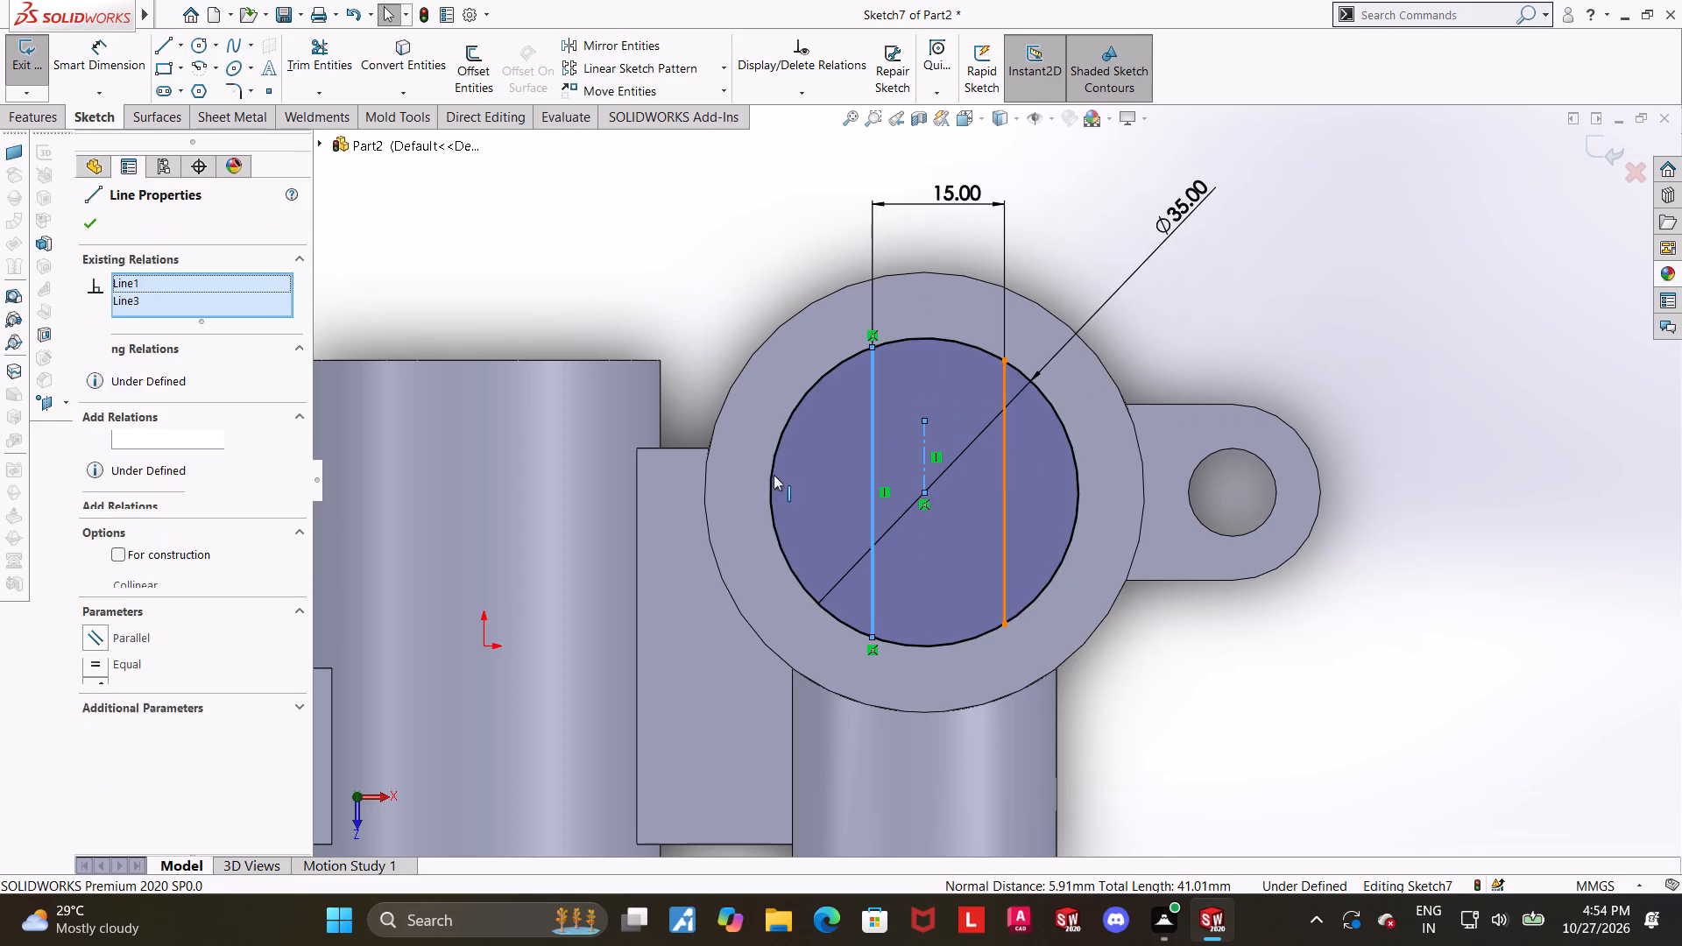
pyautogui.click(90, 685)
pyautogui.click(1199, 706)
pyautogui.scroll(2, 1181, 656)
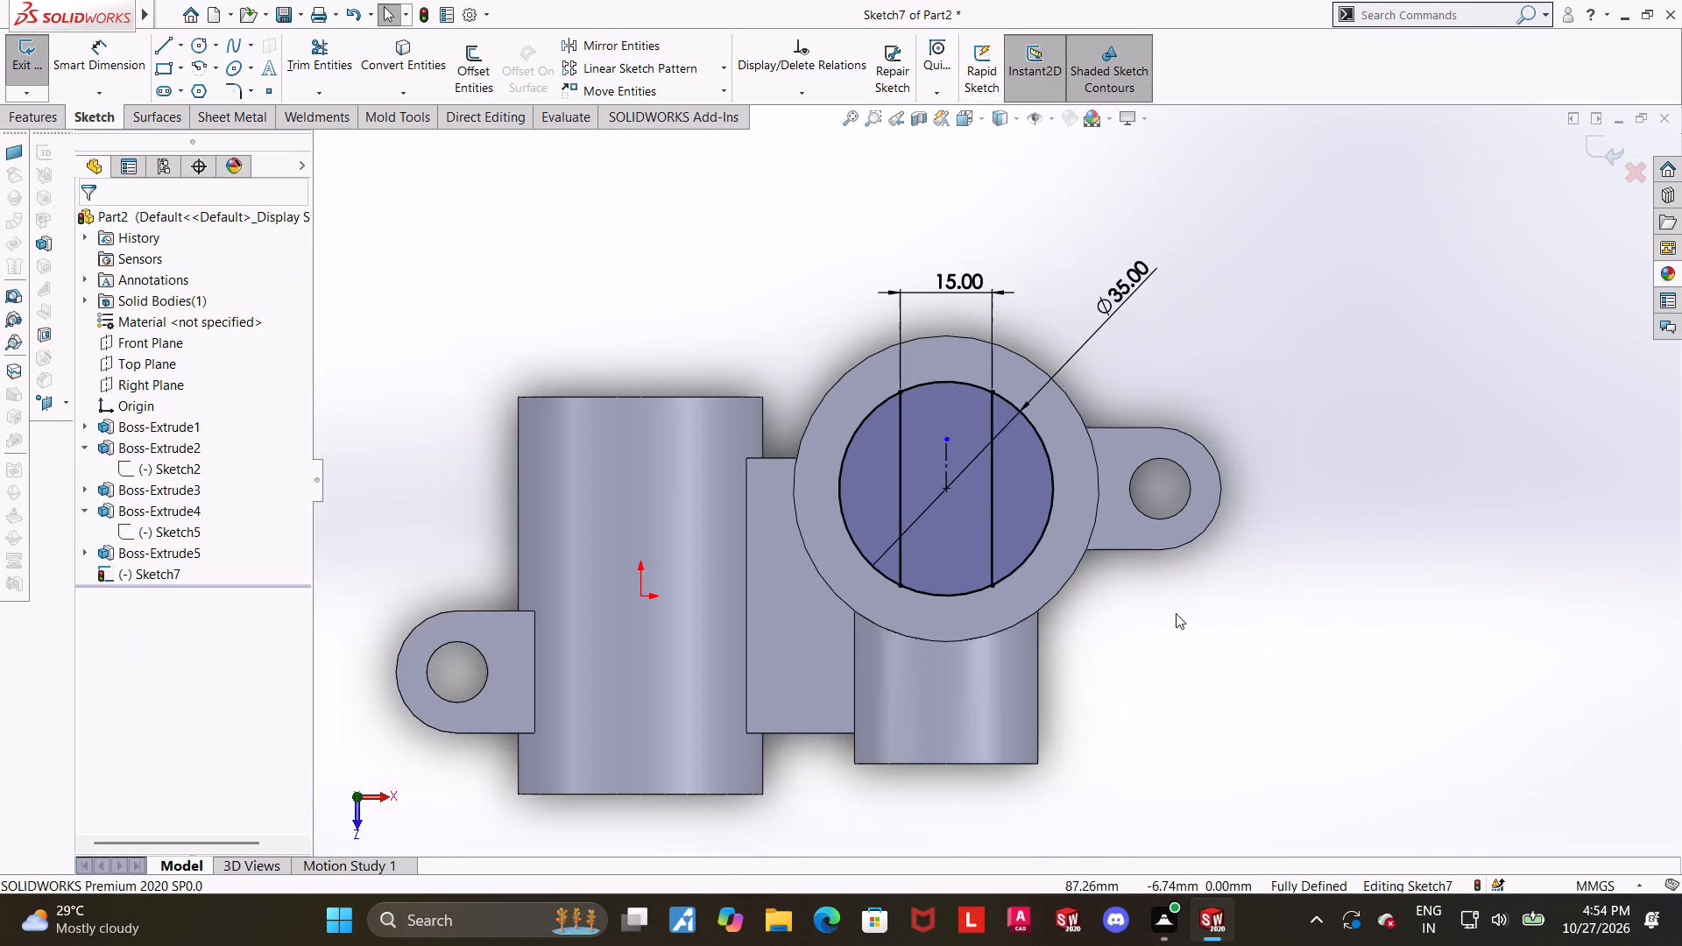
# Trim away the circle's two arcs outside the vertical lines, leaving a slot profile with curved ends, and exit the sketch.
pyautogui.scroll(-2, 1131, 478)
pyautogui.click(314, 45)
pyautogui.moveTo(699, 413); pyautogui.dragTo(746, 465)
pyautogui.moveTo(1015, 428); pyautogui.dragTo(983, 444)
pyautogui.scroll(1, 1114, 571)
pyautogui.press('Escape')
pyautogui.press('Escape')
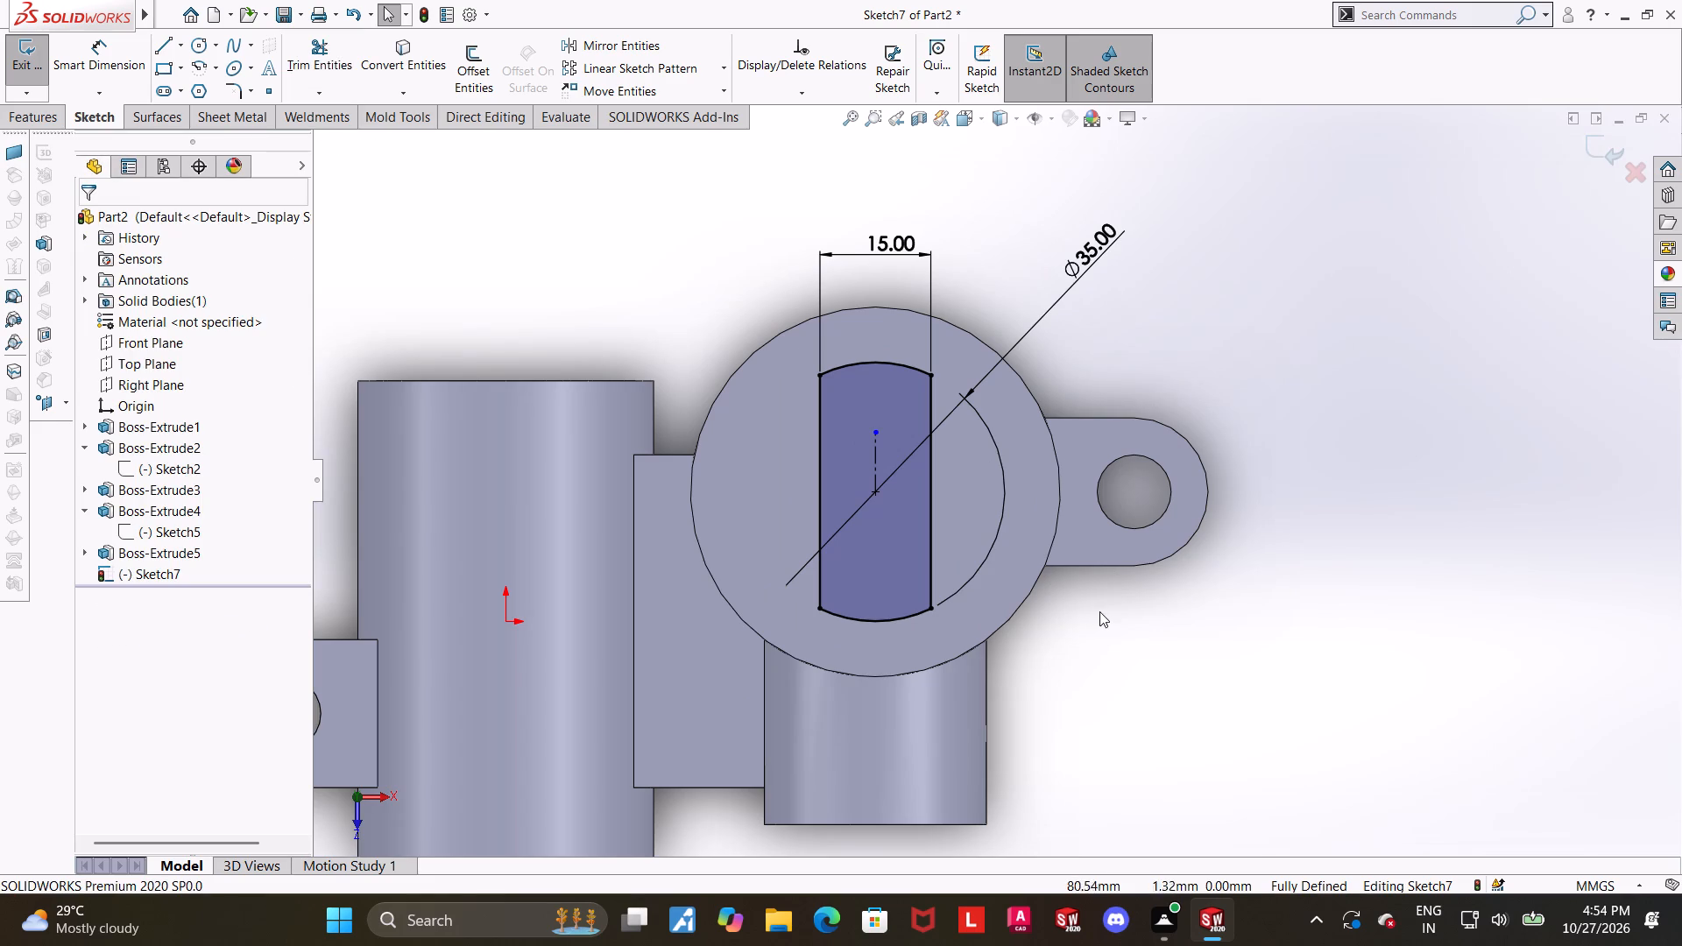
pyautogui.scroll(1, 1084, 618)
pyautogui.moveTo(1071, 660); pyautogui.dragTo(1064, 626, button='middle')
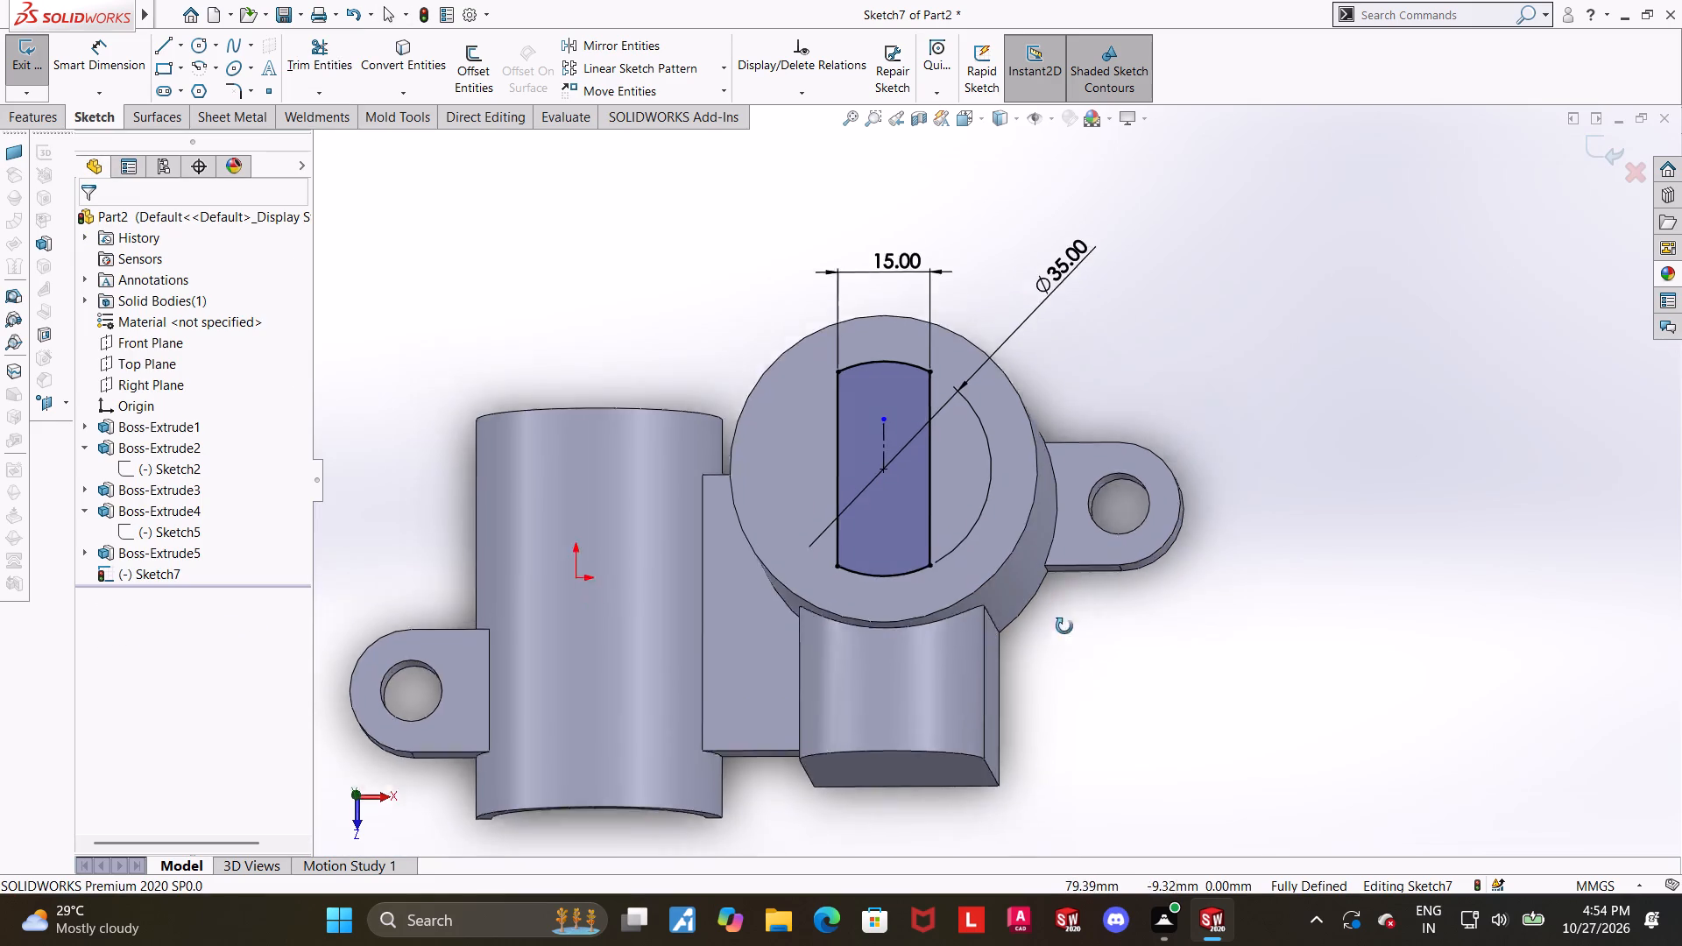
pyautogui.moveTo(1064, 626); pyautogui.dragTo(1085, 476, button='middle')
pyautogui.click(1587, 153)
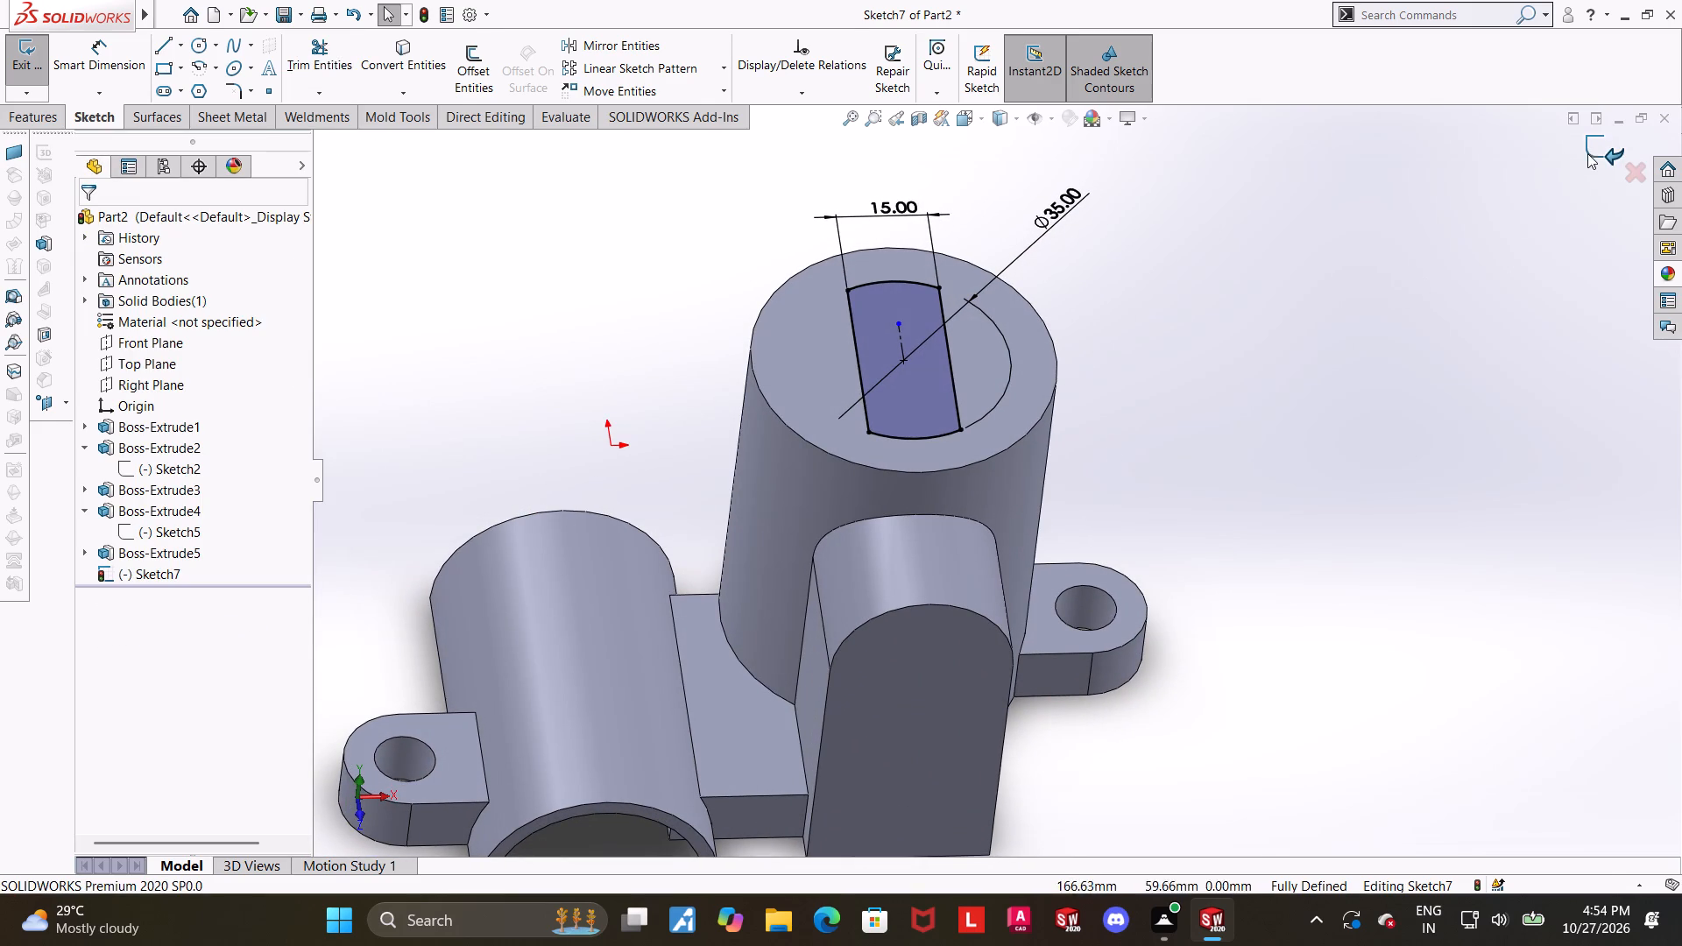
# Cut-extrude the slot profile blind to a depth of 10 mm into the cylinder's top face.
pyautogui.scroll(1, 1066, 508)
pyautogui.moveTo(1064, 509); pyautogui.dragTo(1043, 469, button='middle')
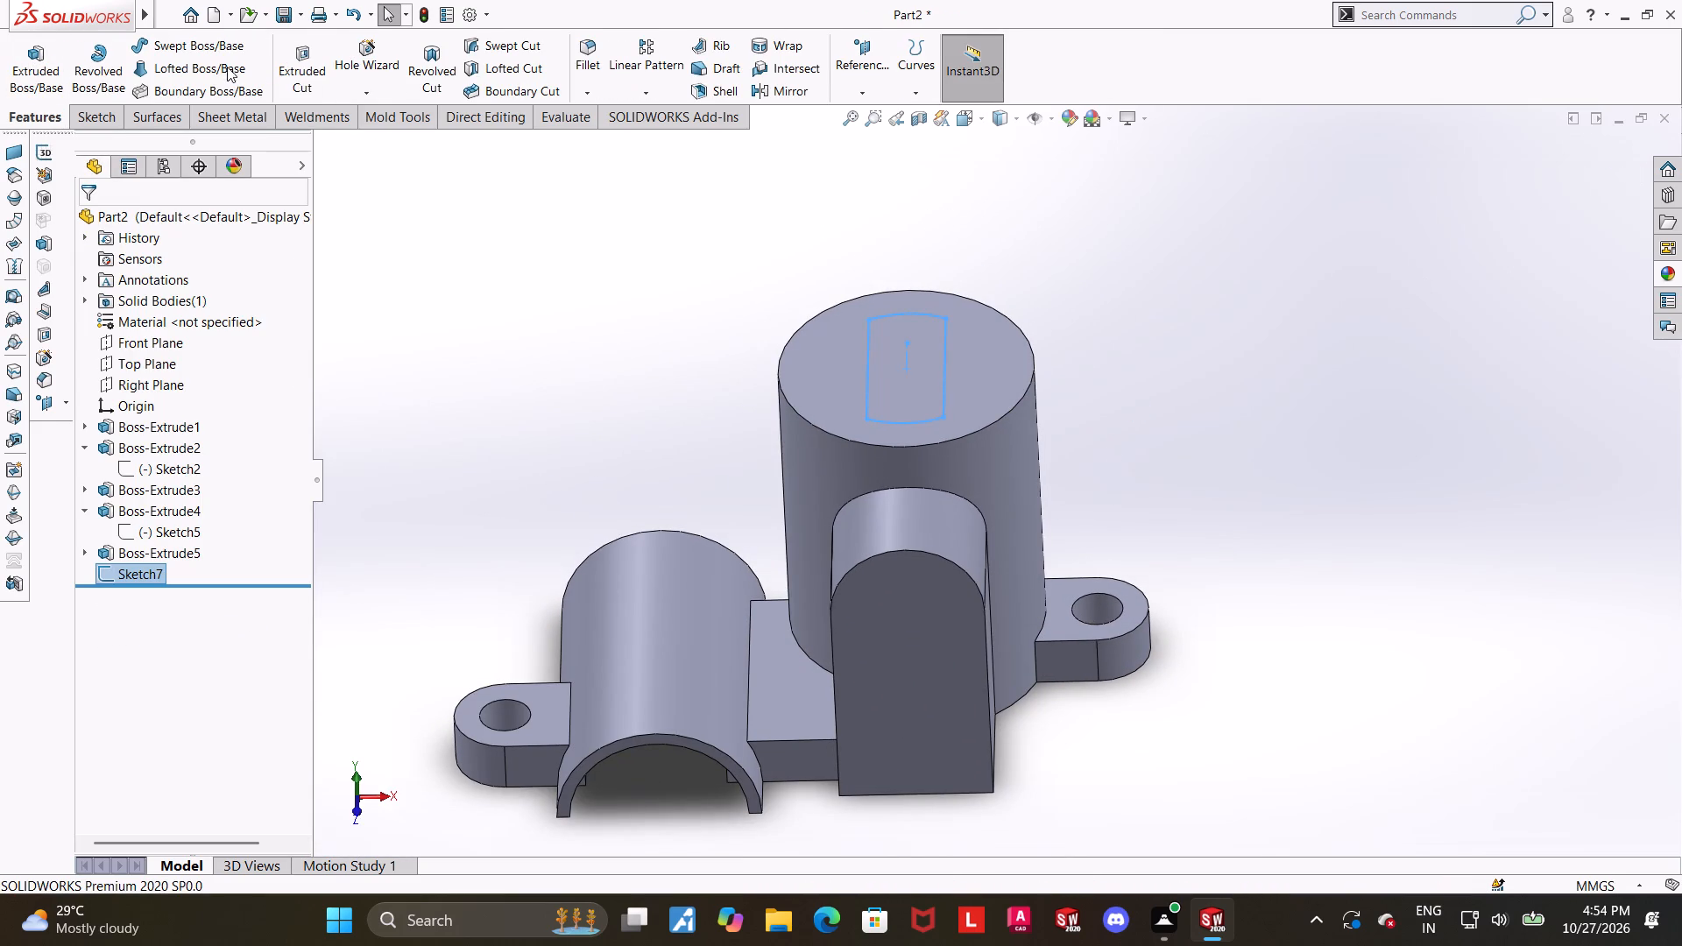
pyautogui.click(277, 67)
pyautogui.scroll(2, 1032, 519)
pyautogui.moveTo(1137, 548); pyautogui.dragTo(1049, 441, button='middle')
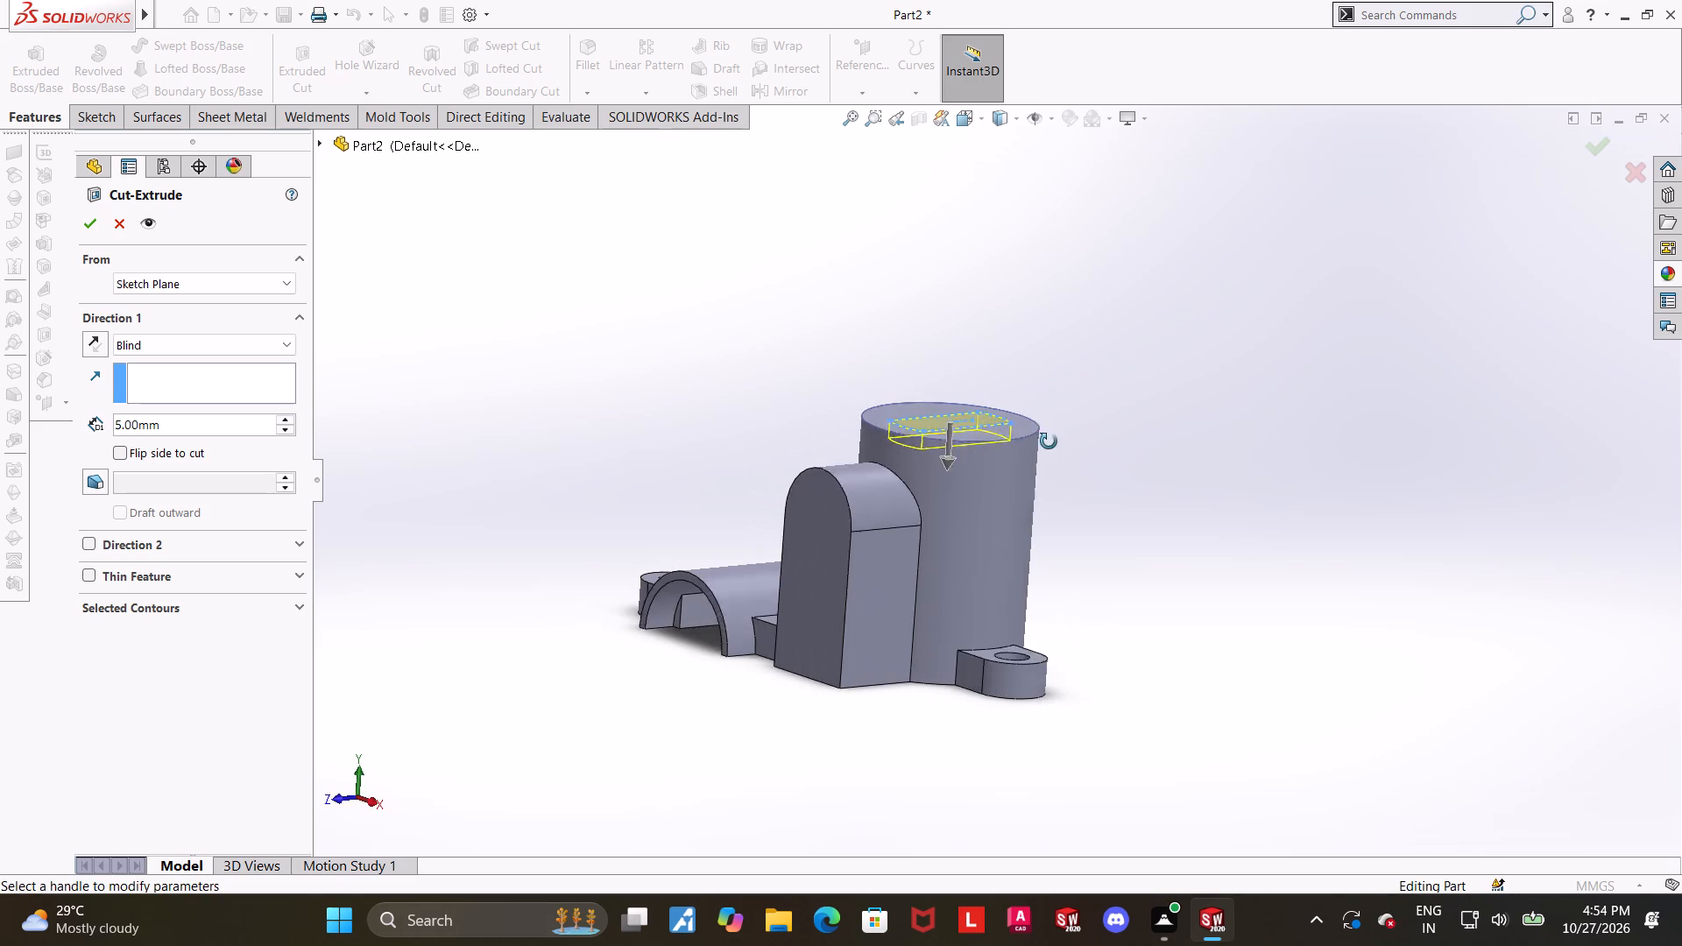
pyautogui.moveTo(1049, 441); pyautogui.dragTo(1059, 489, button='middle')
pyautogui.scroll(-3, 1055, 475)
pyautogui.moveTo(1001, 503); pyautogui.dragTo(967, 506, button='middle')
pyautogui.scroll(1, 1161, 496)
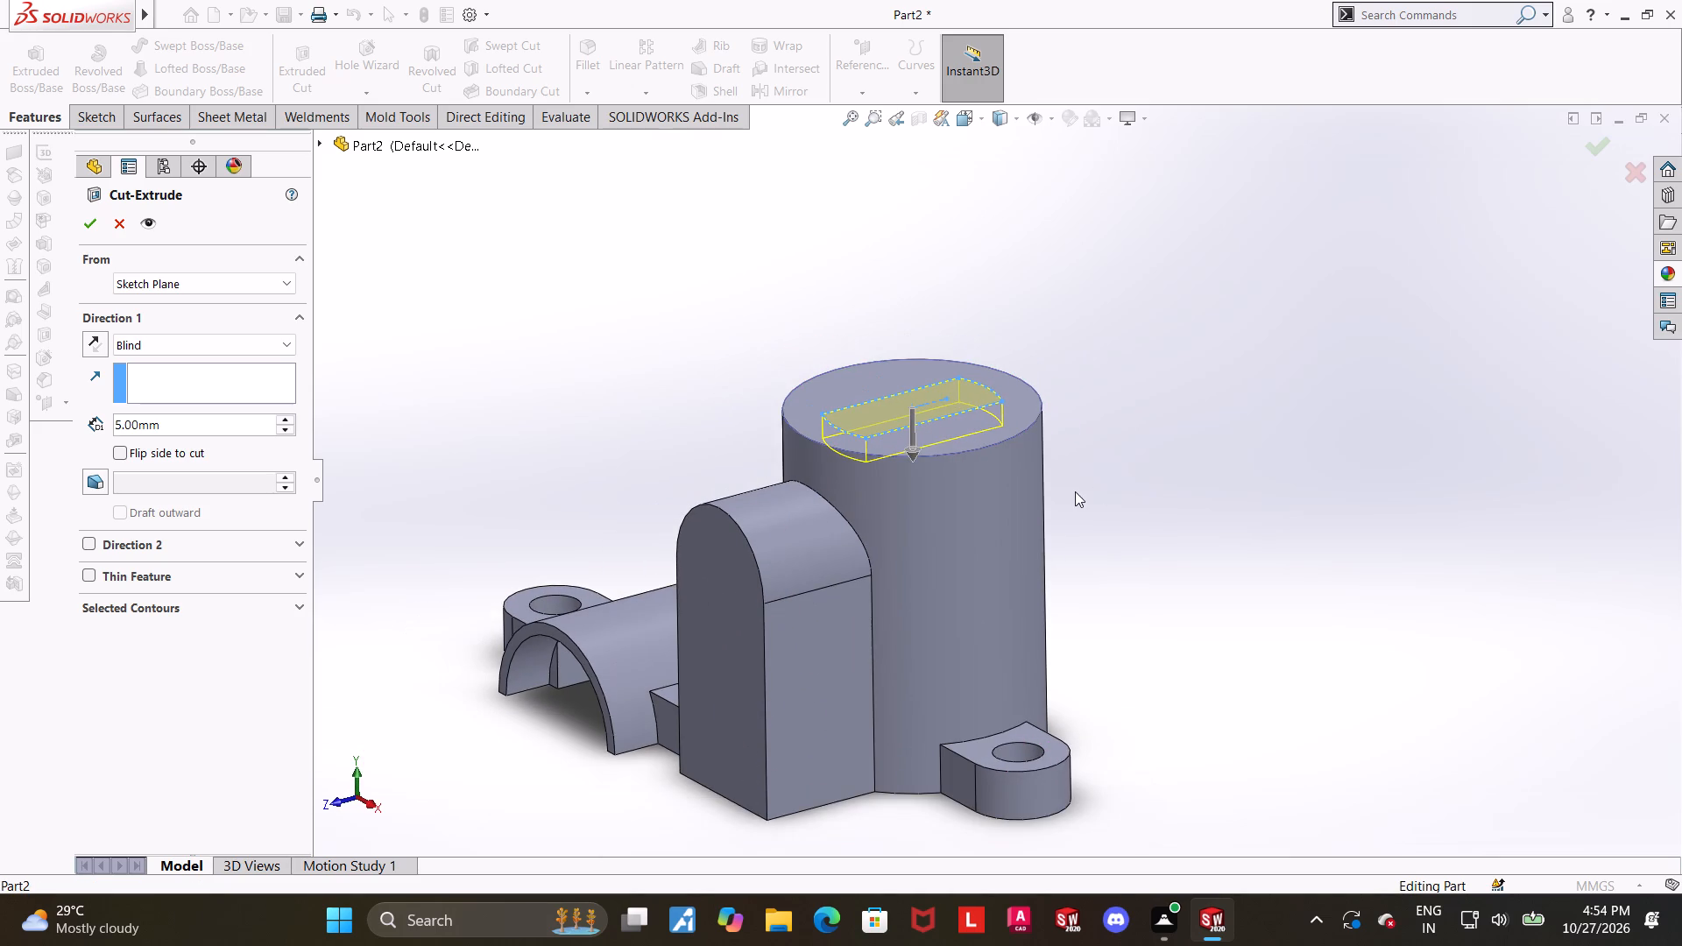
pyautogui.scroll(-1, 1068, 496)
pyautogui.moveTo(1076, 520); pyautogui.dragTo(1074, 509, button='middle')
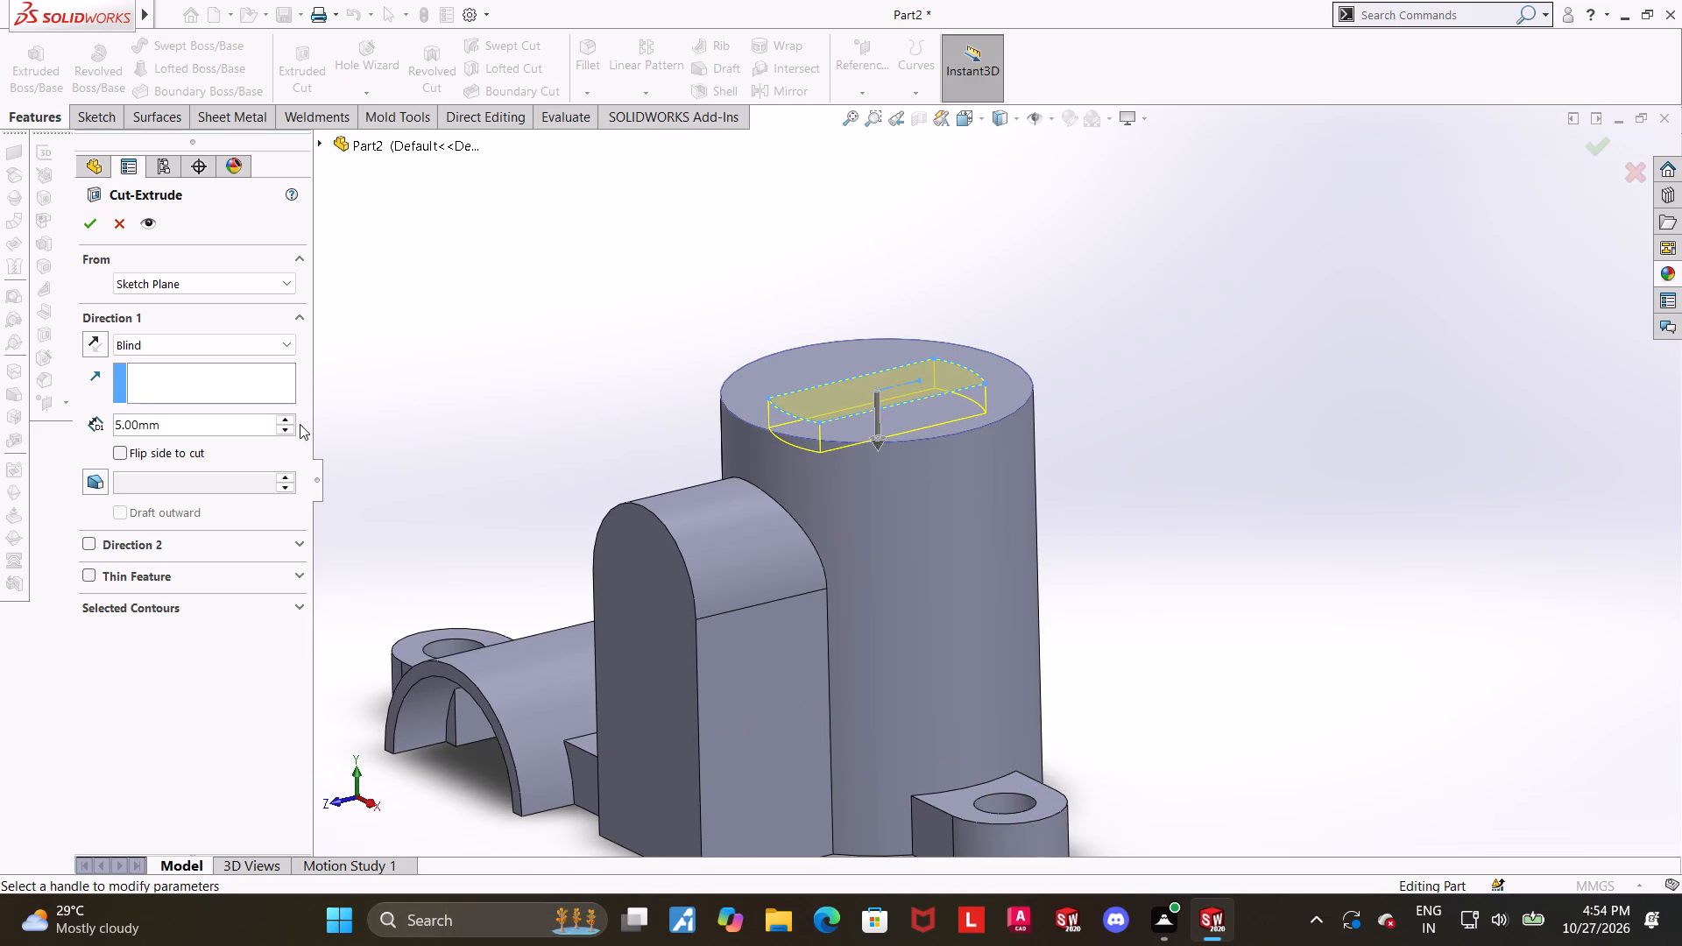
pyautogui.click(206, 407)
pyautogui.click(215, 420)
pyautogui.moveTo(223, 422); pyautogui.dragTo(148, 425)
pyautogui.moveTo(148, 425); pyautogui.dragTo(0, 426)
pyautogui.write('10')
pyautogui.press('Return')
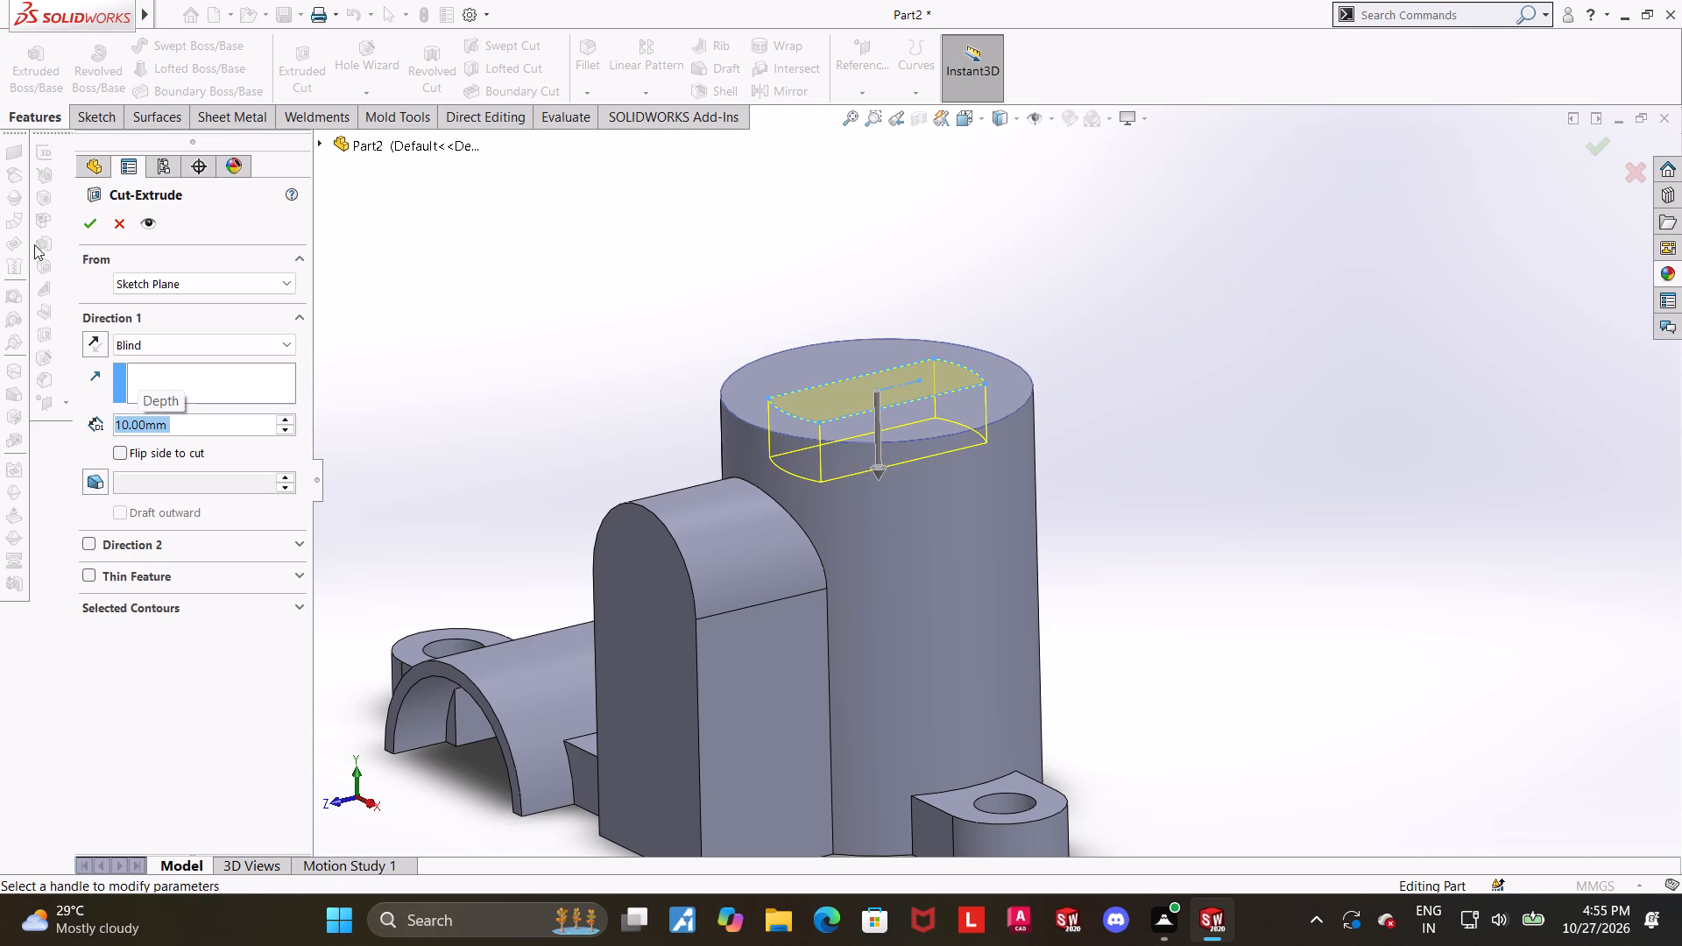
pyautogui.click(81, 218)
pyautogui.click(1460, 355)
# Start a sketch on the part's flat bottom face and draw a circle about 33 mm in diameter beneath the upright cylinder.
pyautogui.scroll(2, 1427, 344)
pyautogui.scroll(2, 1379, 438)
pyautogui.moveTo(1274, 539); pyautogui.dragTo(1326, 277, button='middle')
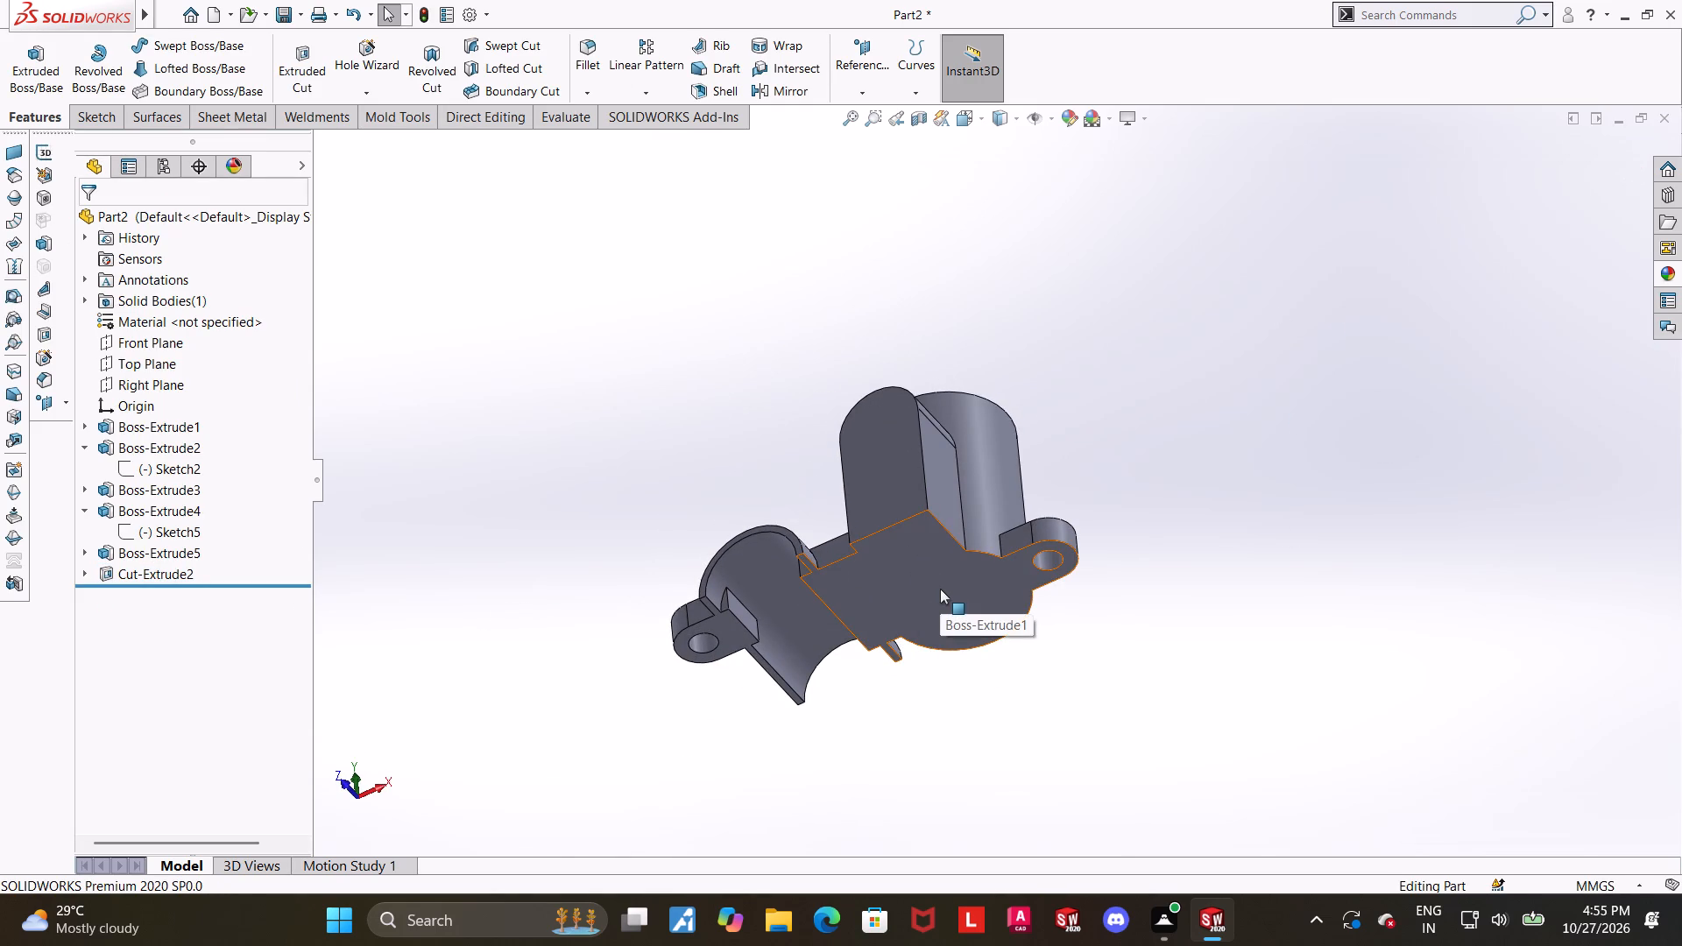
pyautogui.click(951, 587)
pyautogui.click(1030, 536)
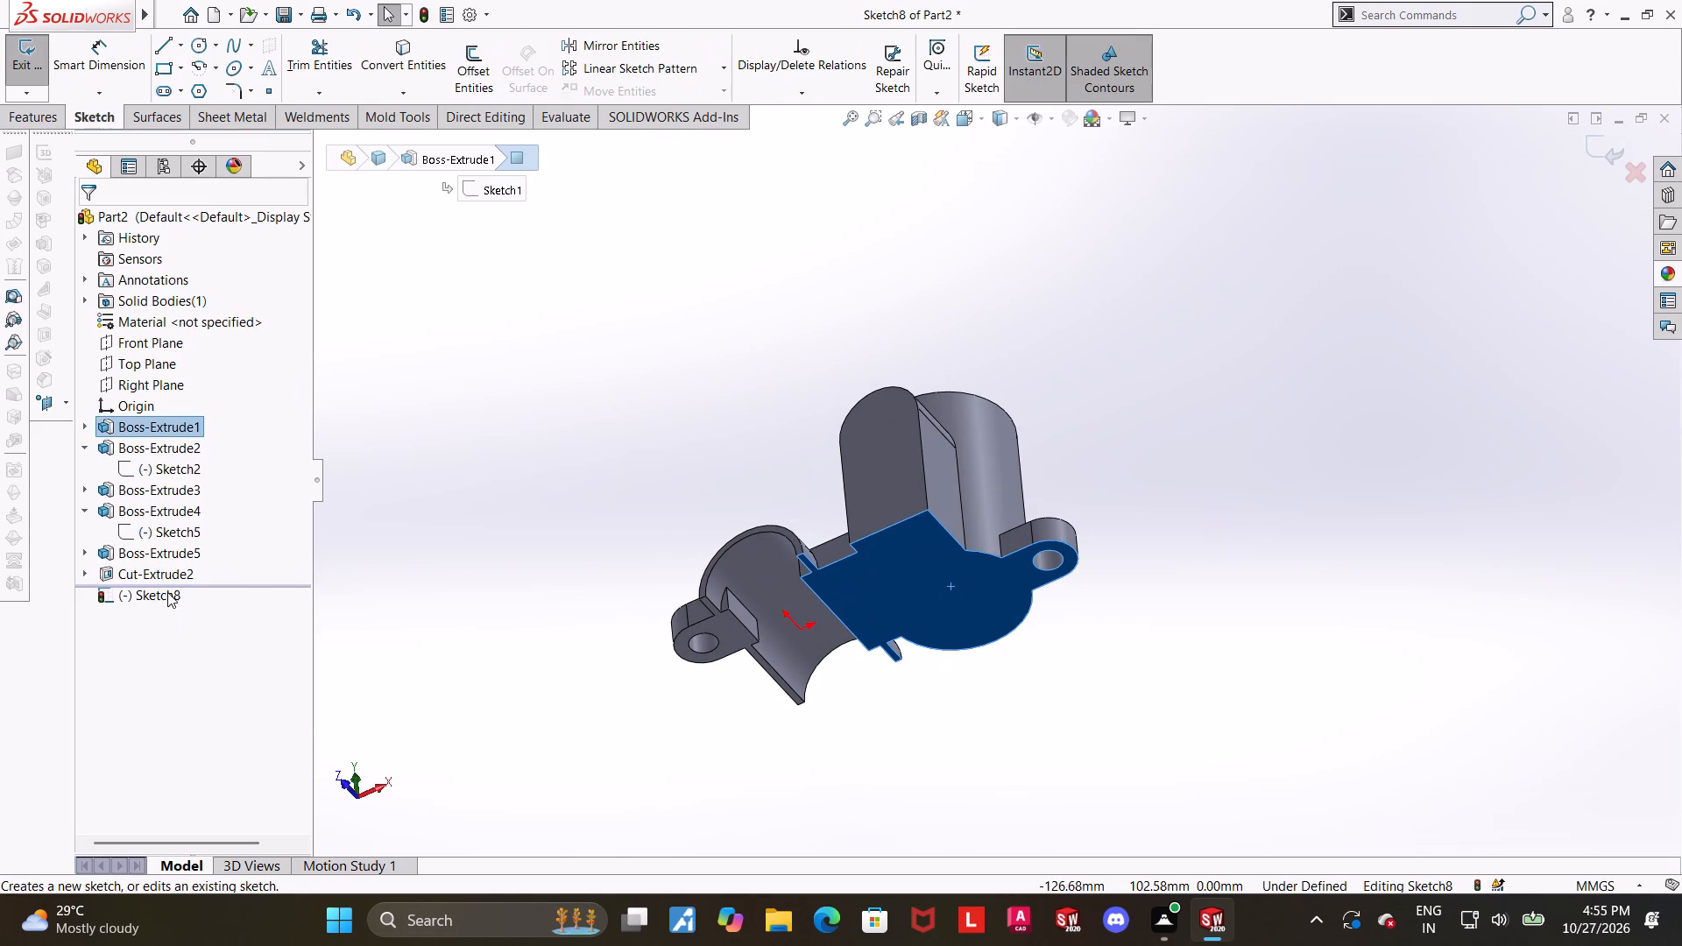
pyautogui.click(167, 592)
pyautogui.click(203, 568)
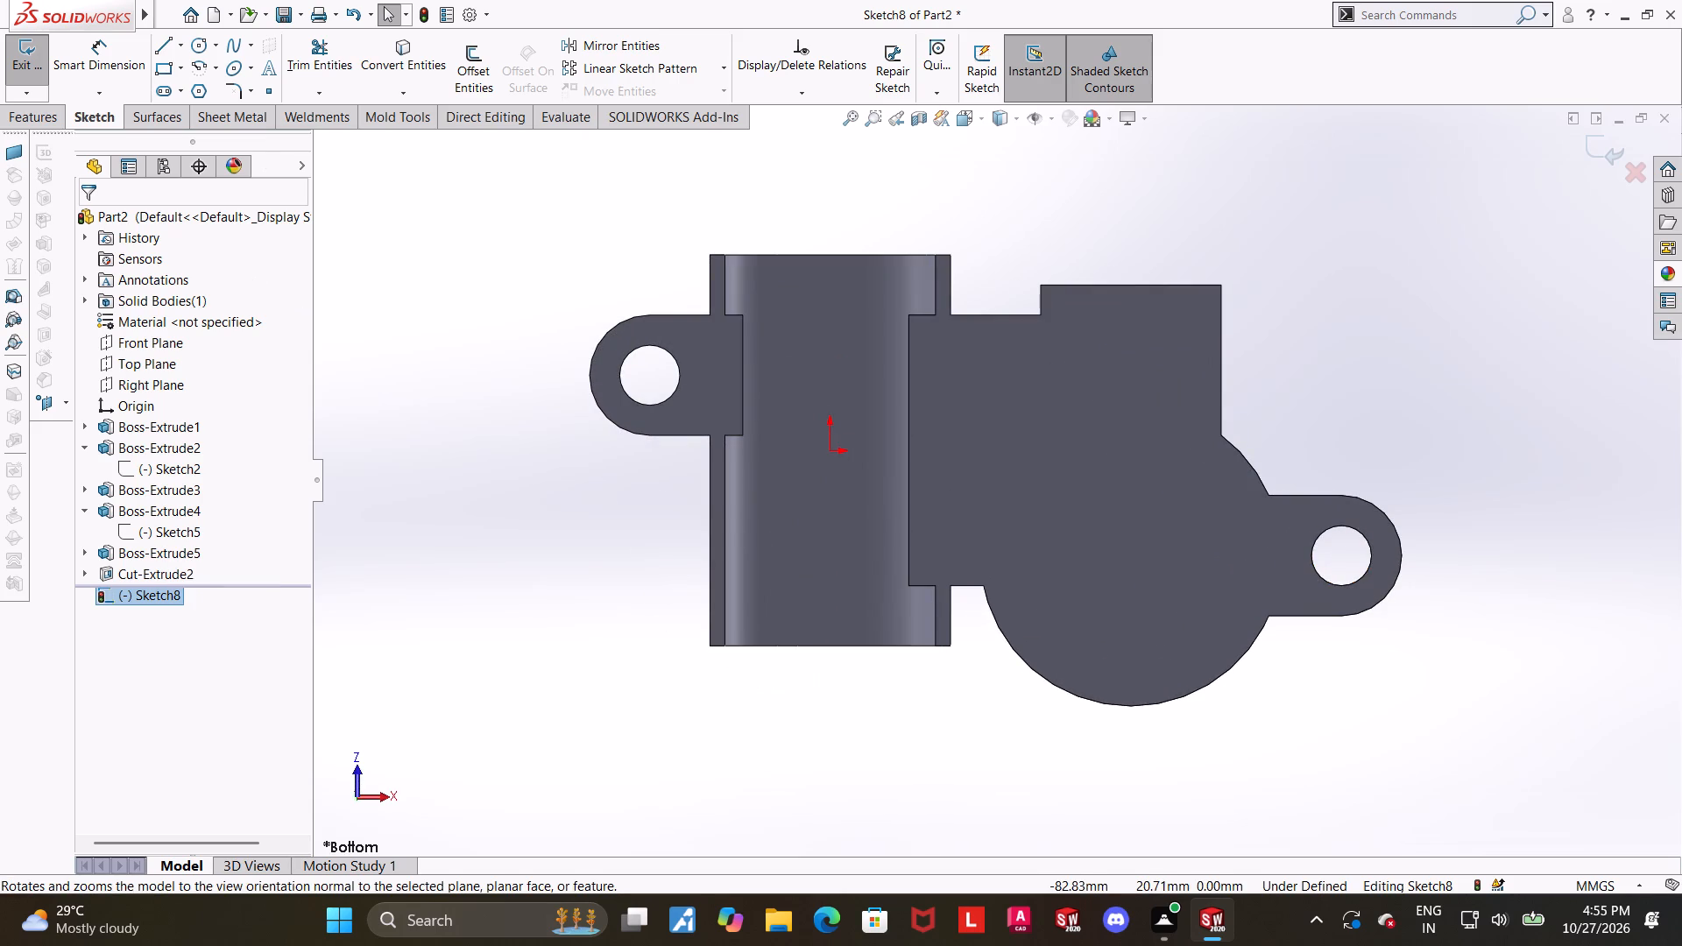
pyautogui.click(198, 51)
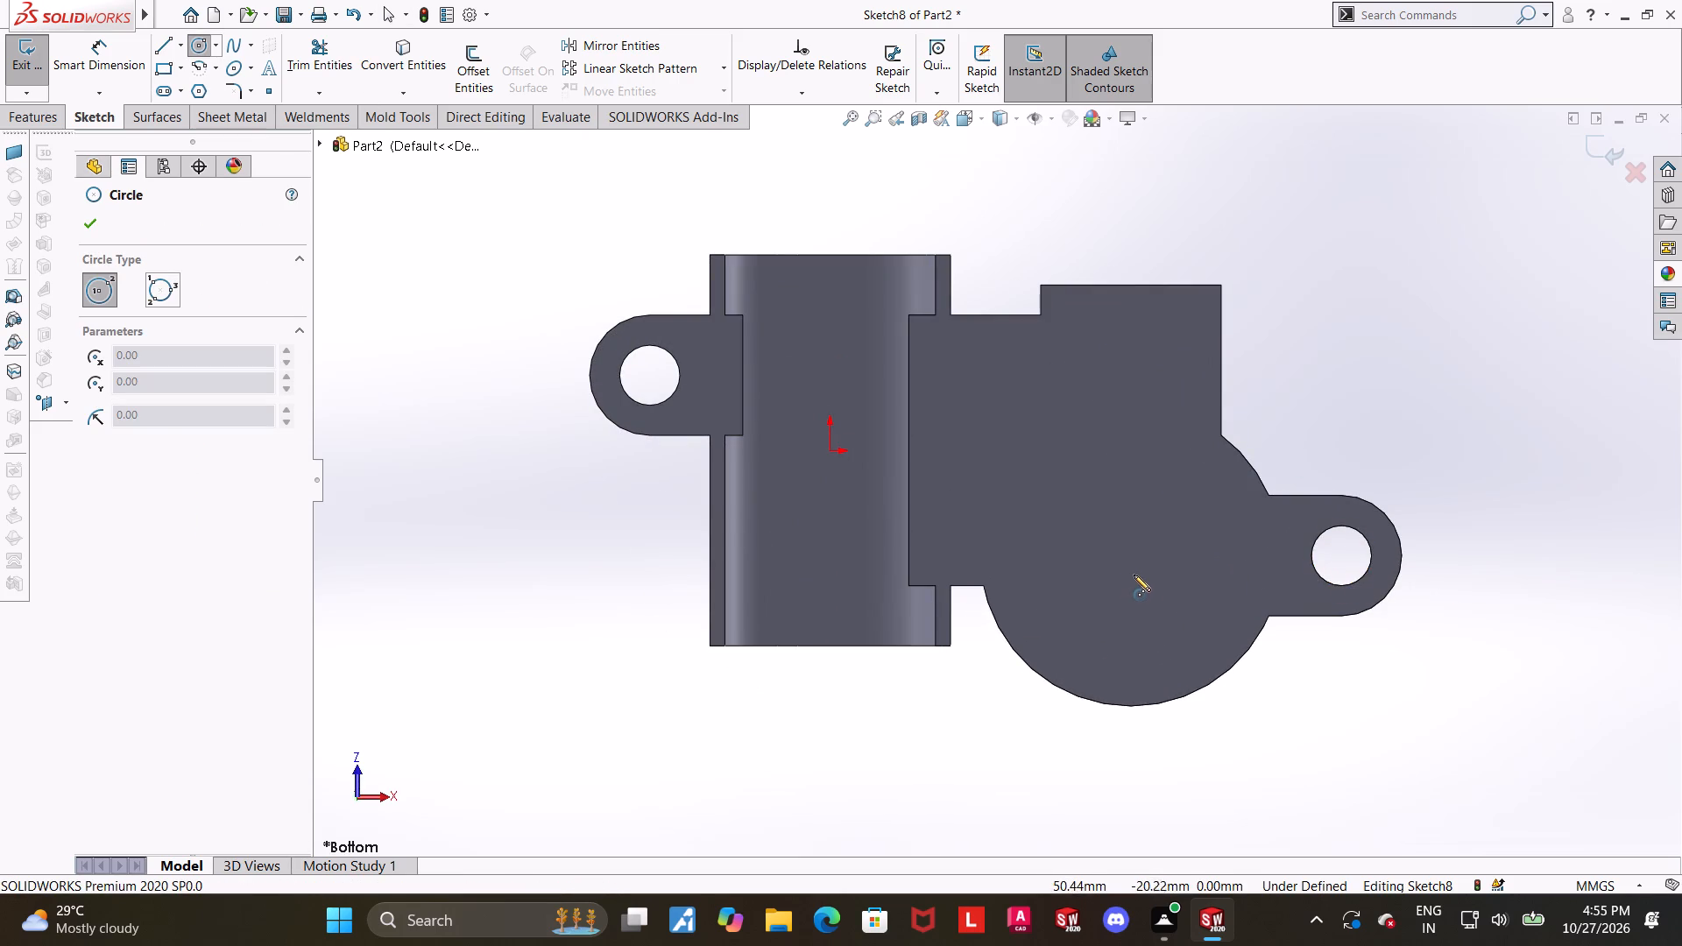
pyautogui.click(1130, 561)
pyautogui.click(1197, 486)
pyautogui.press('Escape')
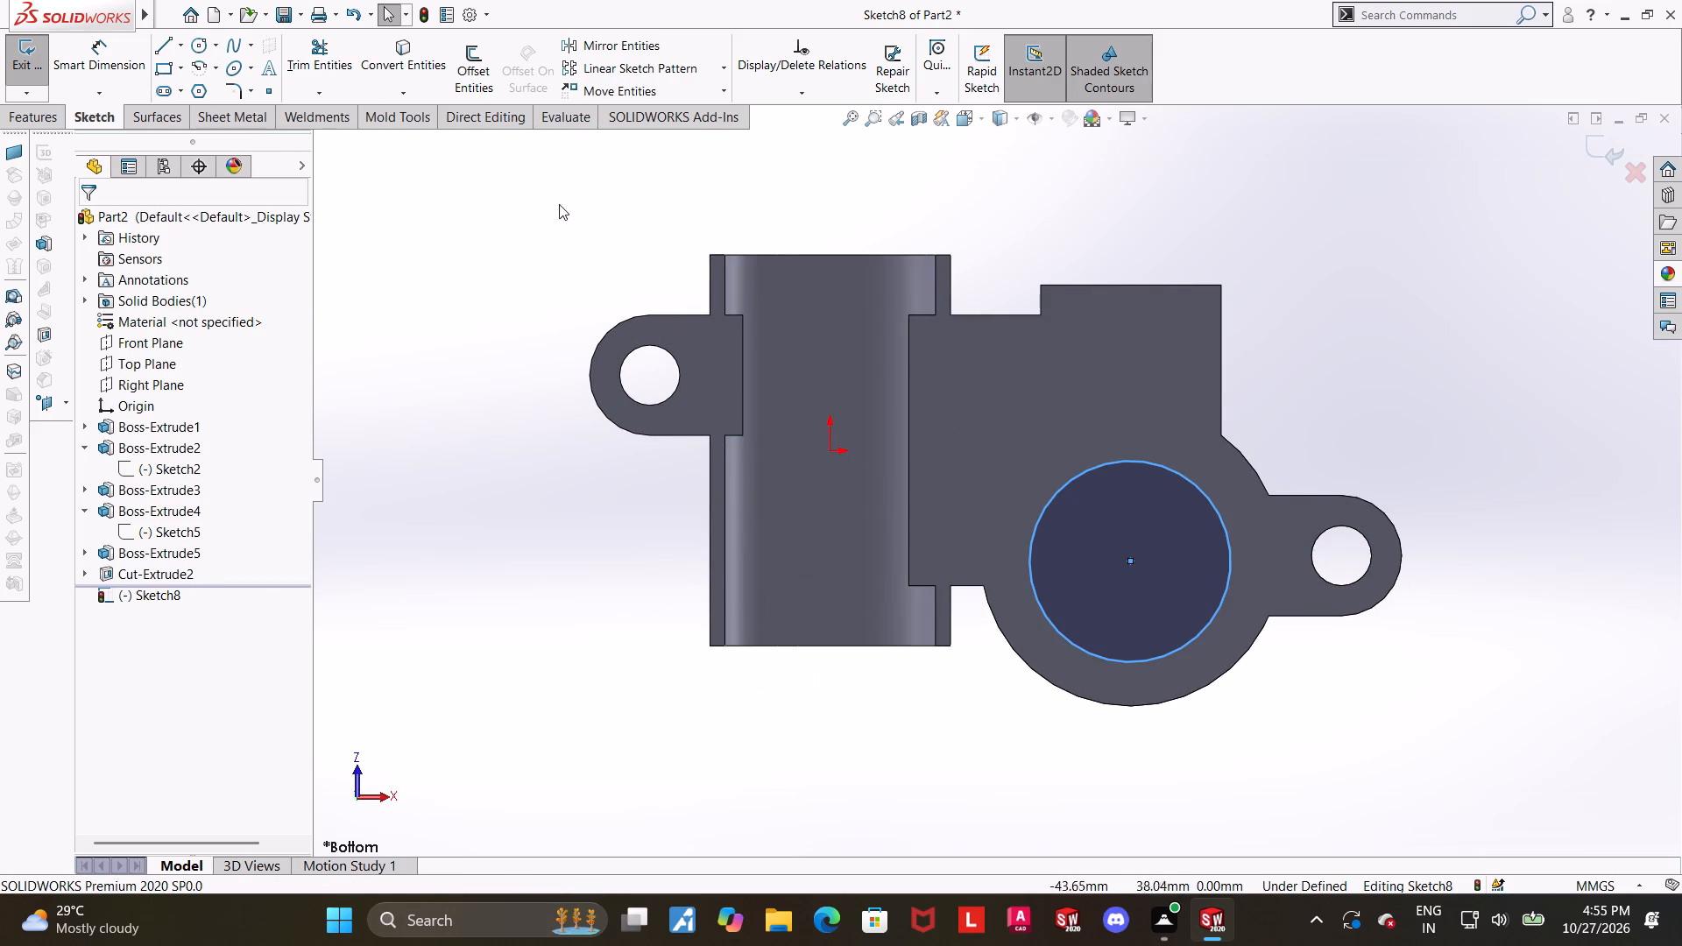
# Dimension the circle on the bottom face with a diameter of 40 mm.
pyautogui.click(94, 69)
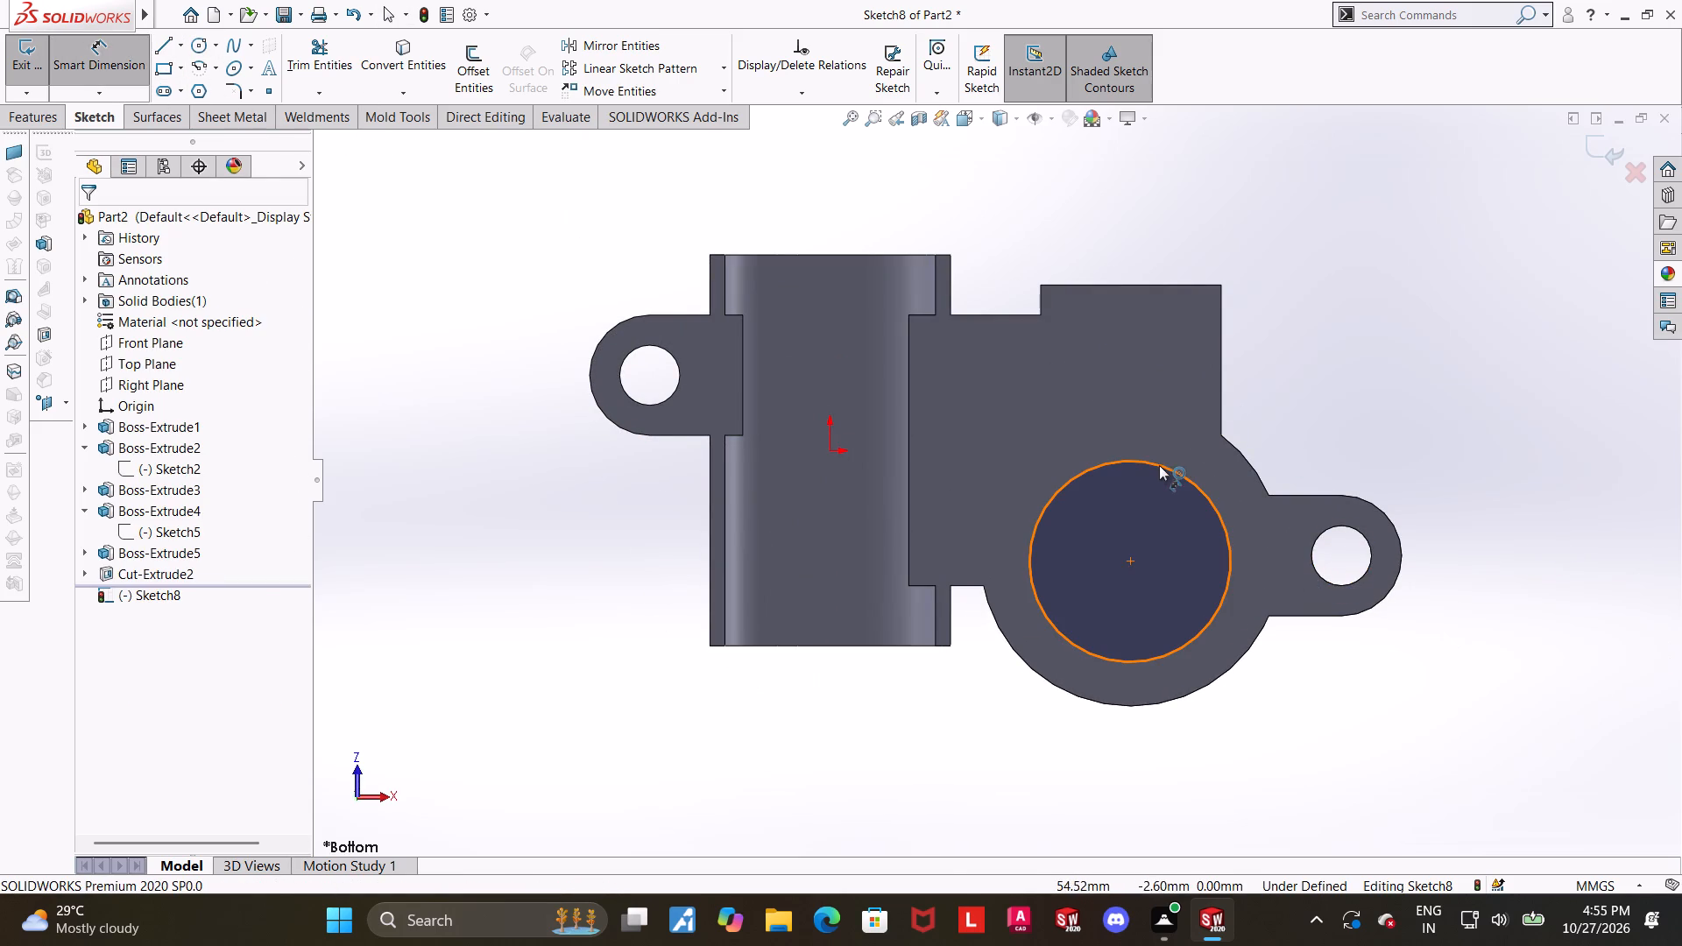
pyautogui.click(1159, 465)
pyautogui.click(1286, 321)
pyautogui.write('40')
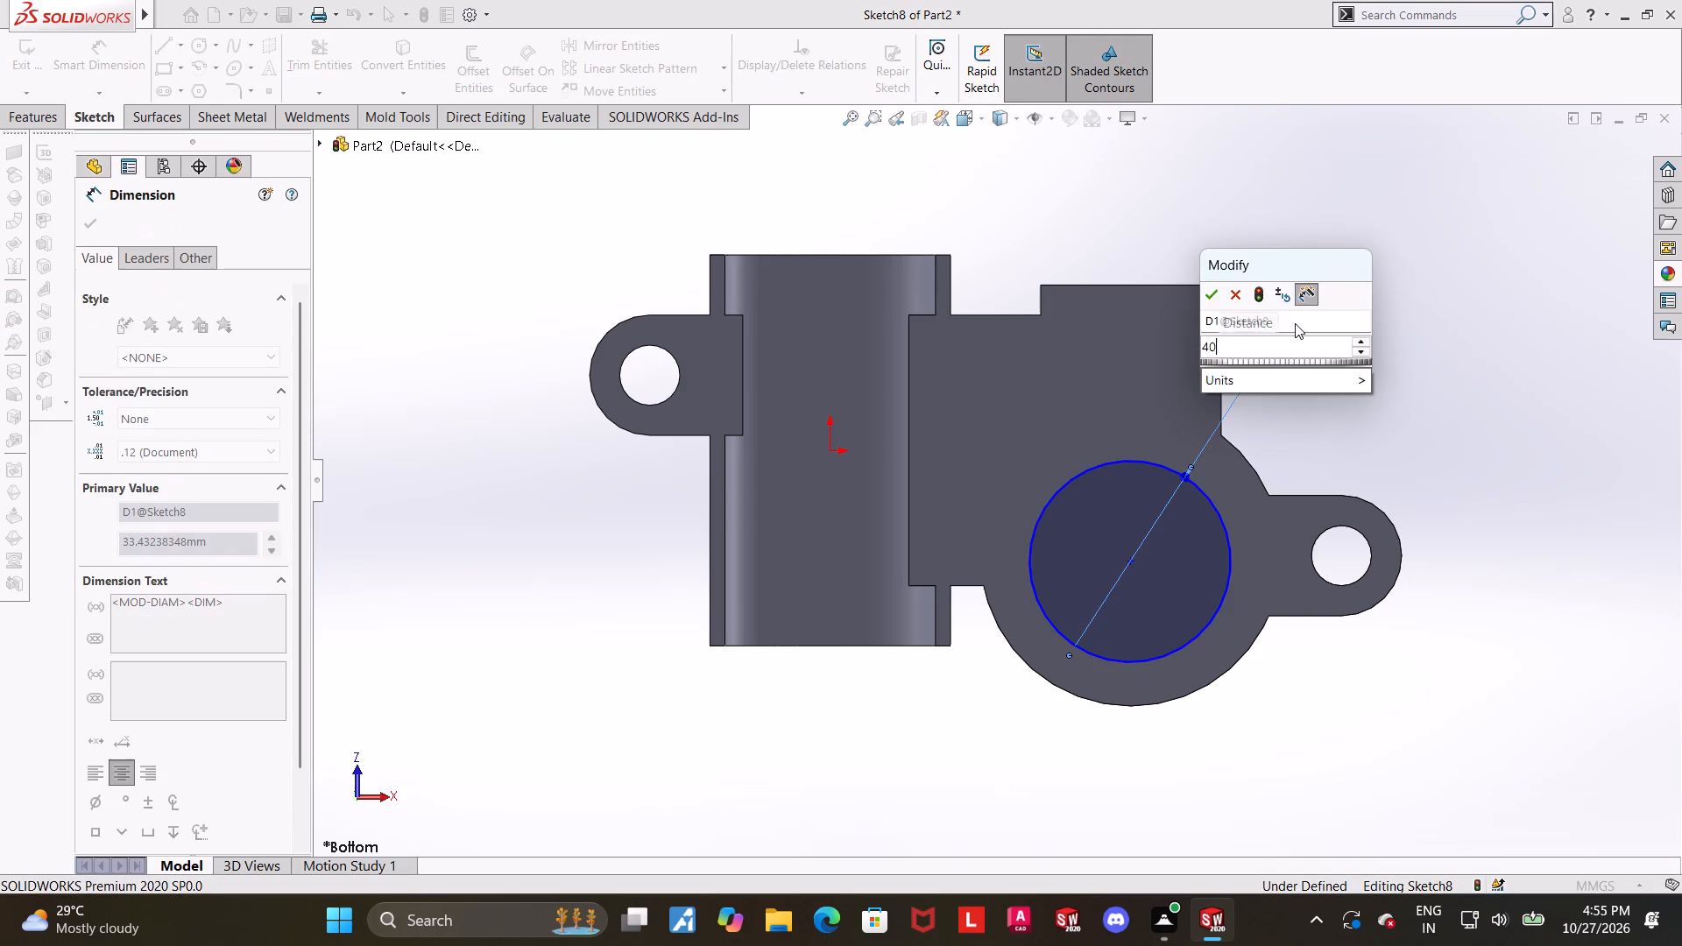
pyautogui.press('Return')
pyautogui.press('Escape')
pyautogui.moveTo(1603, 458); pyautogui.dragTo(1600, 459)
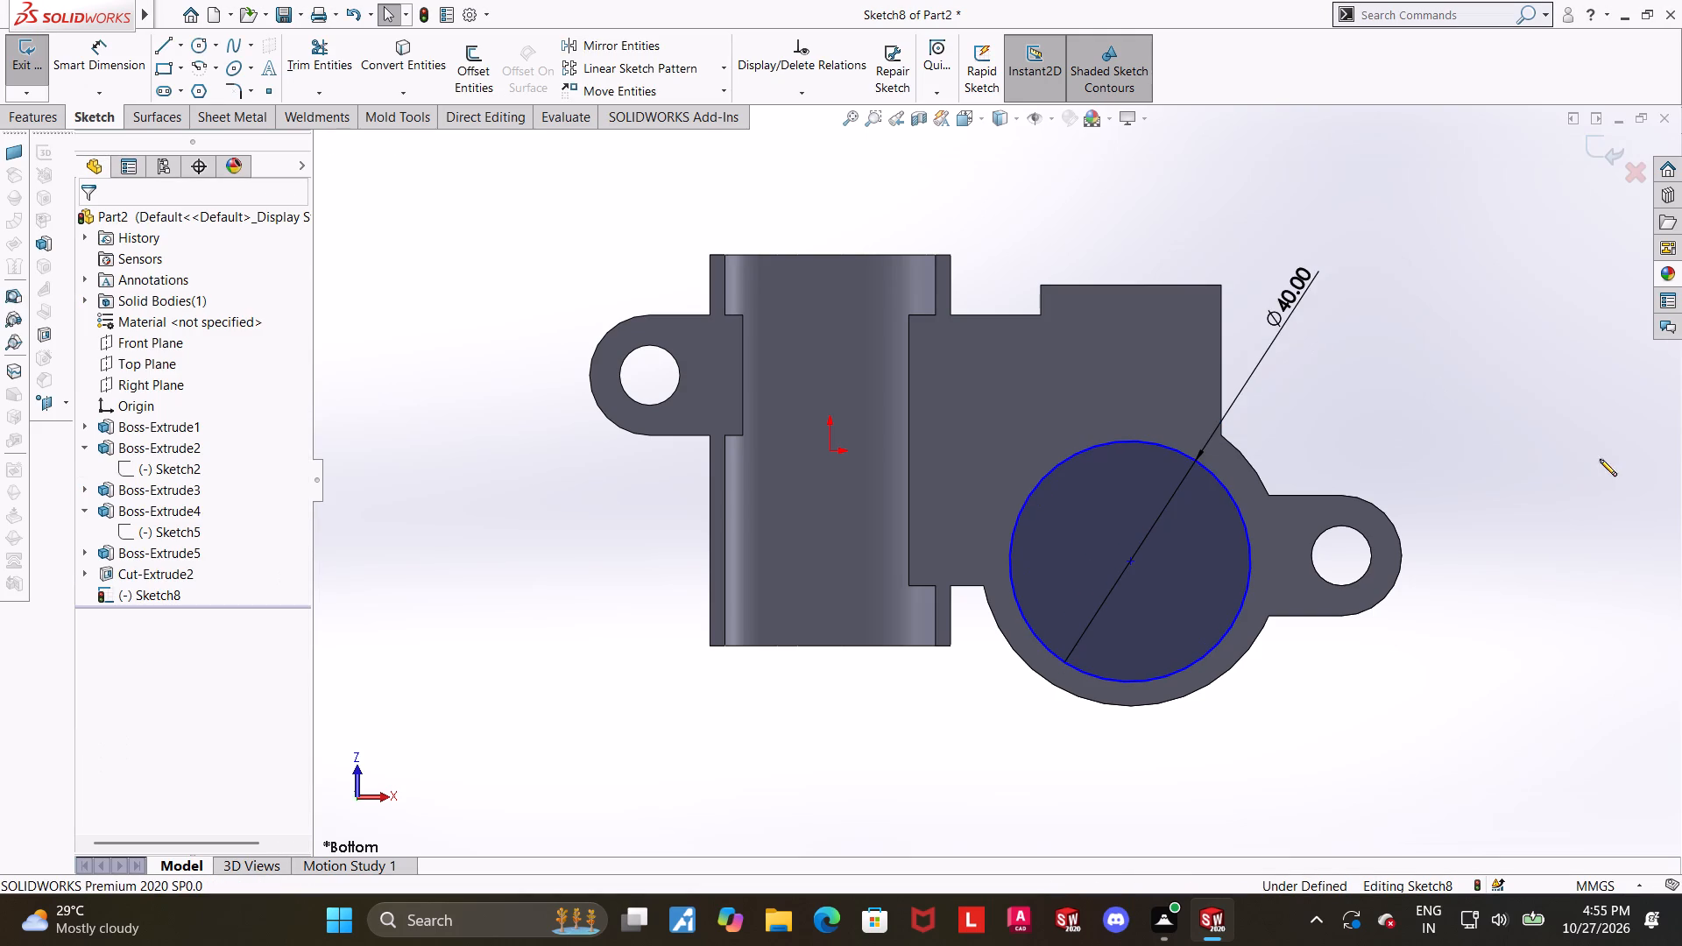
pyautogui.moveTo(1600, 459); pyautogui.dragTo(1592, 459)
# Make the 40 mm circle concentric with the upright cylinder's outer edge and exit the sketch.
pyautogui.click(1110, 705)
pyautogui.keyDown('ctrl'); pyautogui.click(1122, 687); pyautogui.keyUp('ctrl')
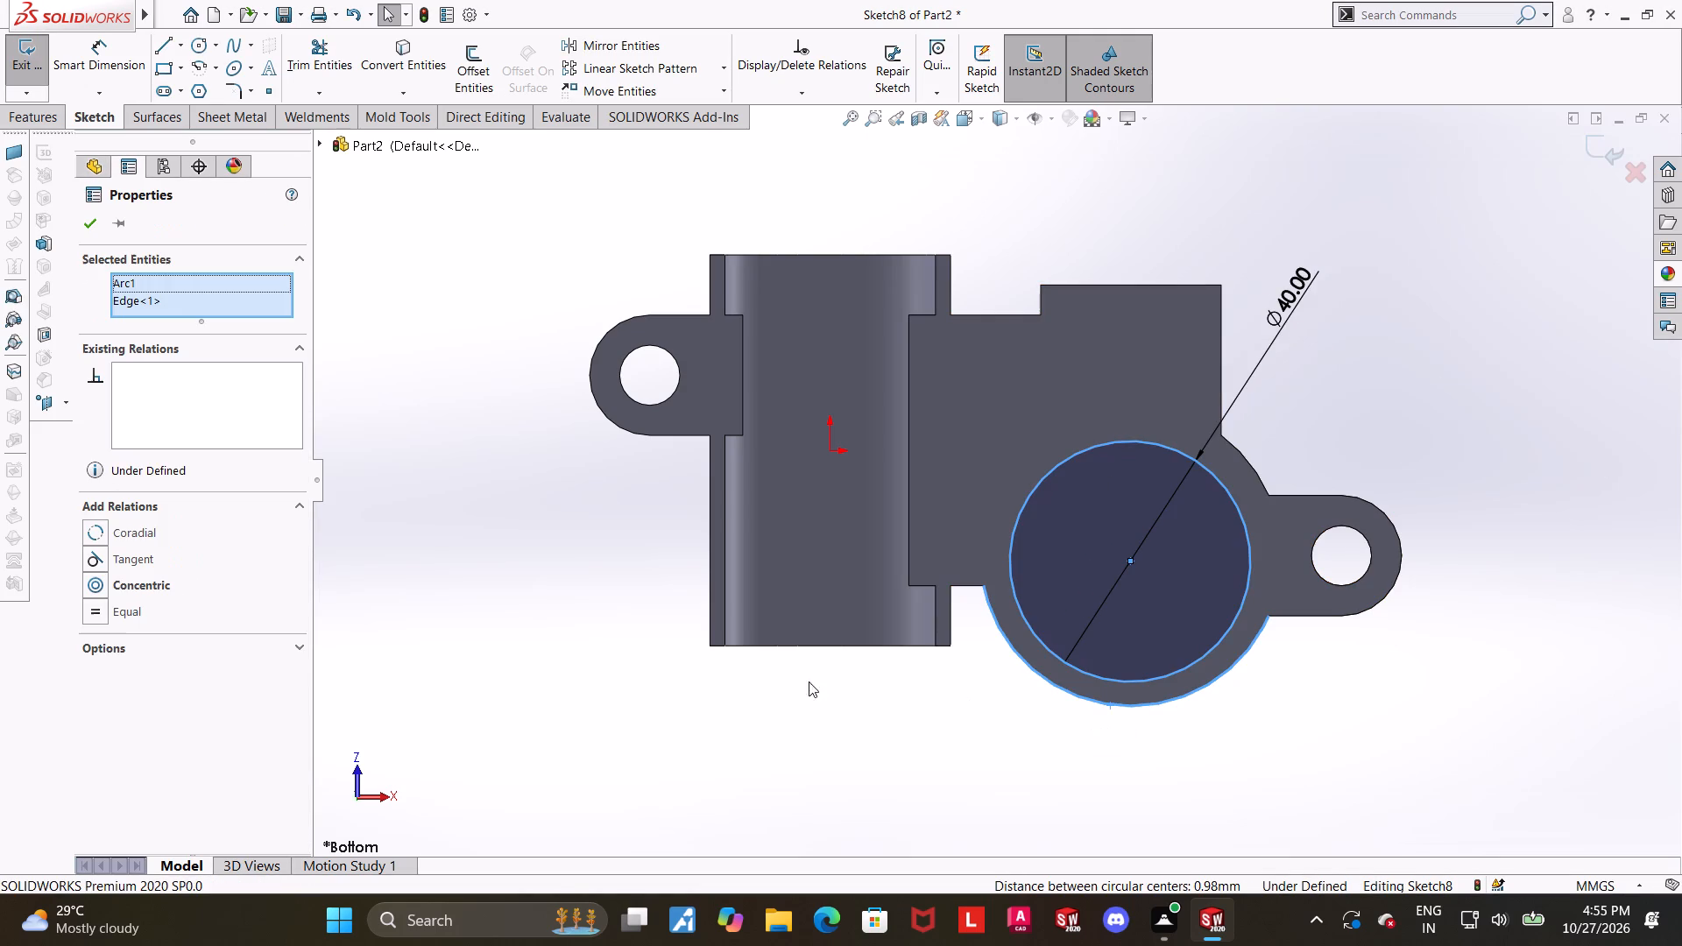
pyautogui.click(98, 588)
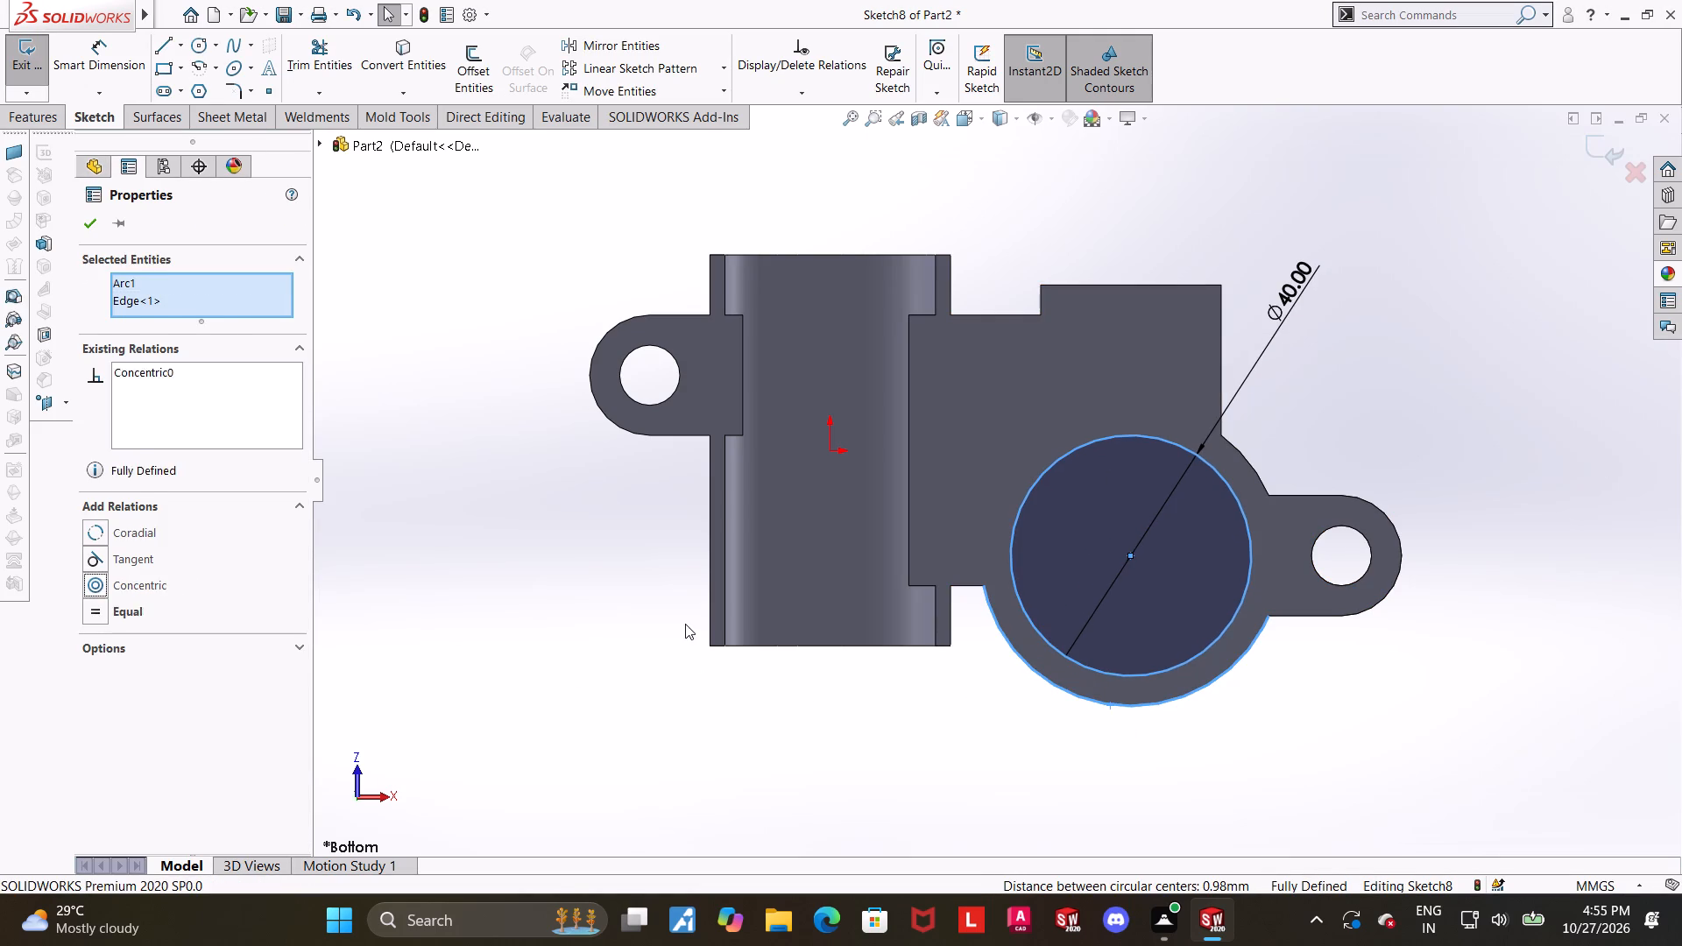
pyautogui.click(685, 625)
pyautogui.scroll(3, 1457, 434)
pyautogui.click(1615, 151)
# Cut-extrude the 40 mm circle blind 60 mm upward into the cylinder from its bottom face.
pyautogui.scroll(3, 1290, 324)
pyautogui.moveTo(1246, 335); pyautogui.dragTo(1214, 619, button='middle')
pyautogui.moveTo(1186, 452); pyautogui.dragTo(1184, 540, button='middle')
pyautogui.scroll(-1, 1163, 526)
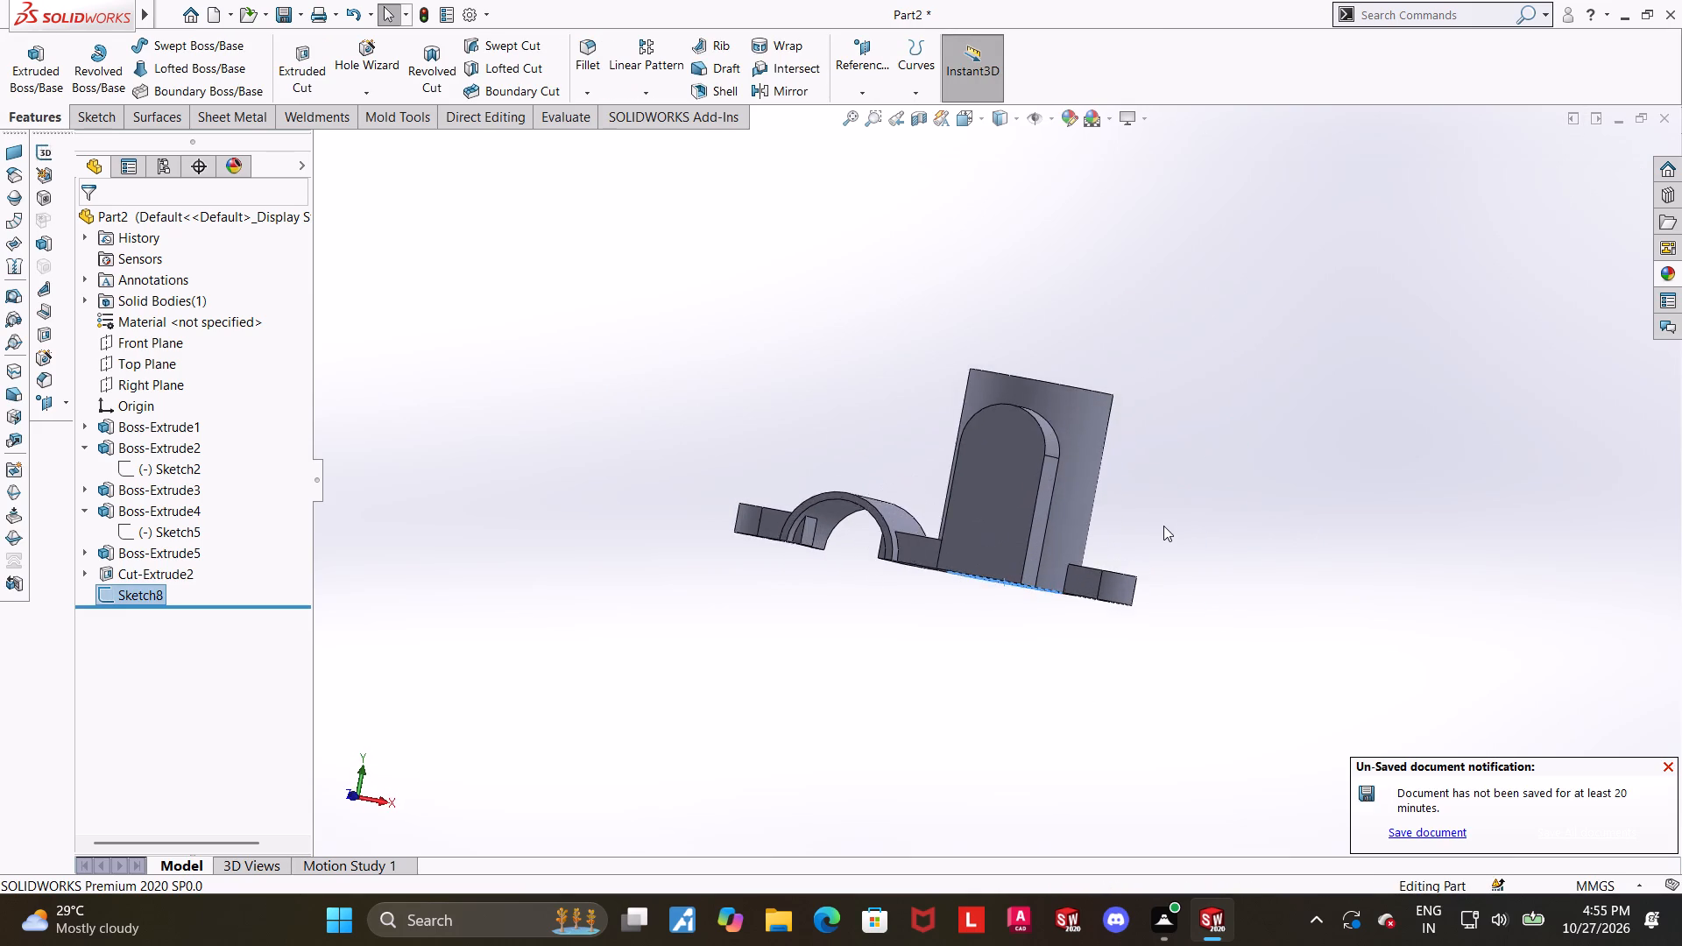
pyautogui.scroll(-1, 1163, 526)
pyautogui.moveTo(1150, 533); pyautogui.dragTo(1094, 554, button='middle')
pyautogui.click(305, 78)
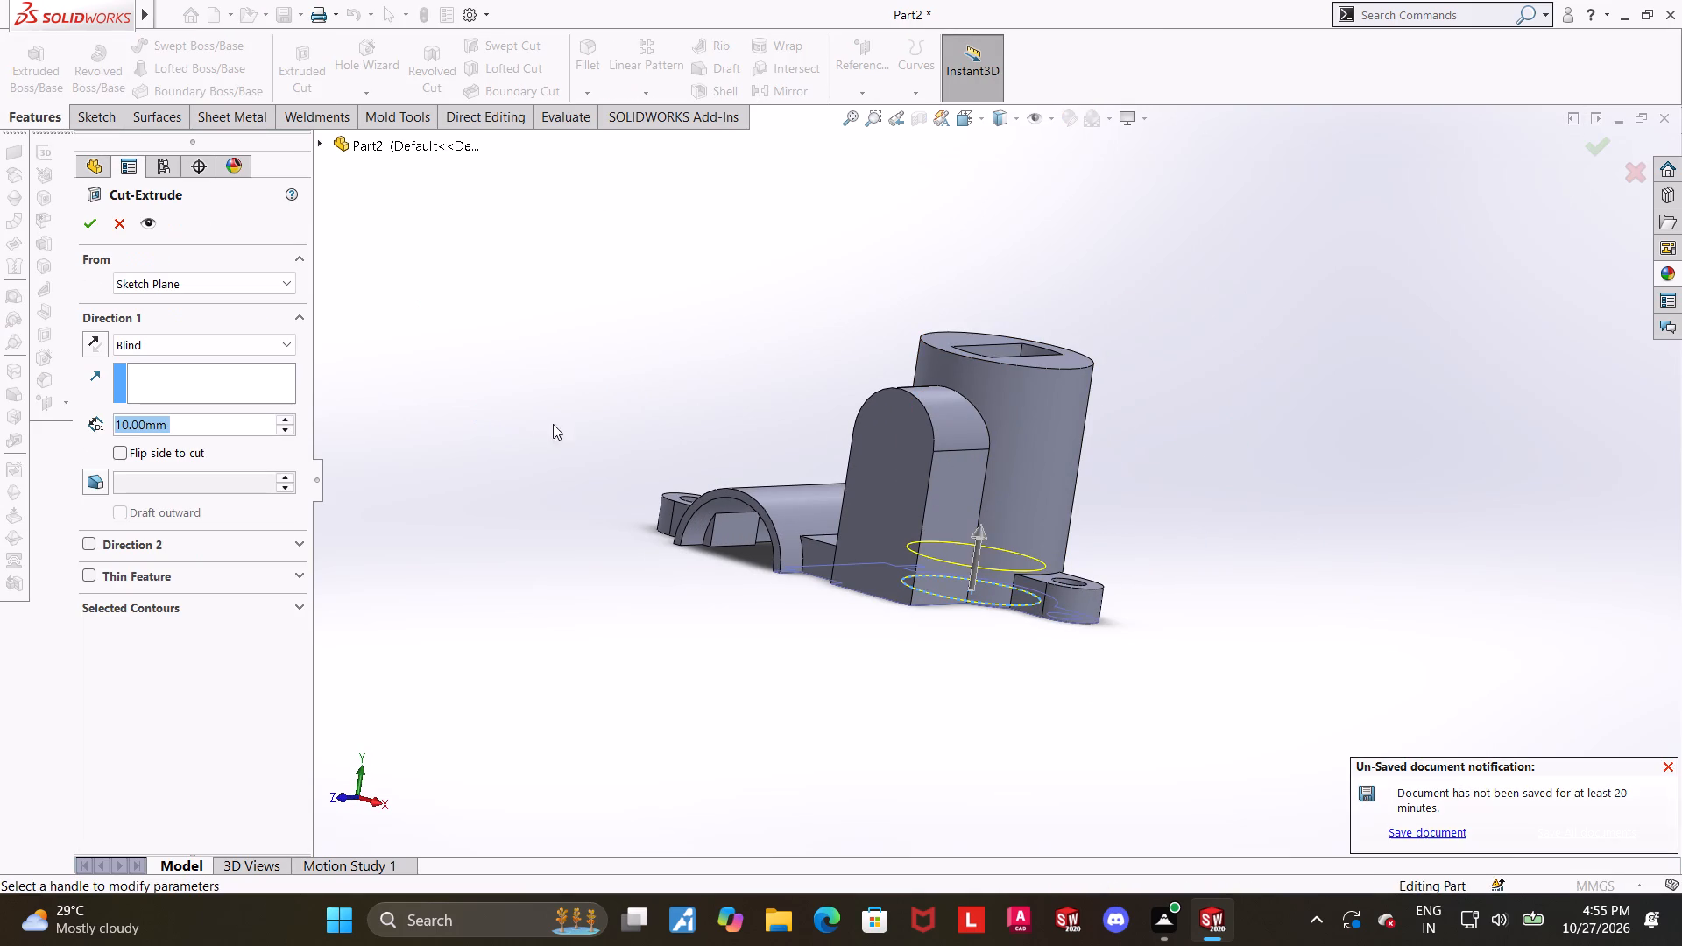
pyautogui.write('60')
pyautogui.press('Return')
pyautogui.click(97, 231)
pyautogui.click(1303, 431)
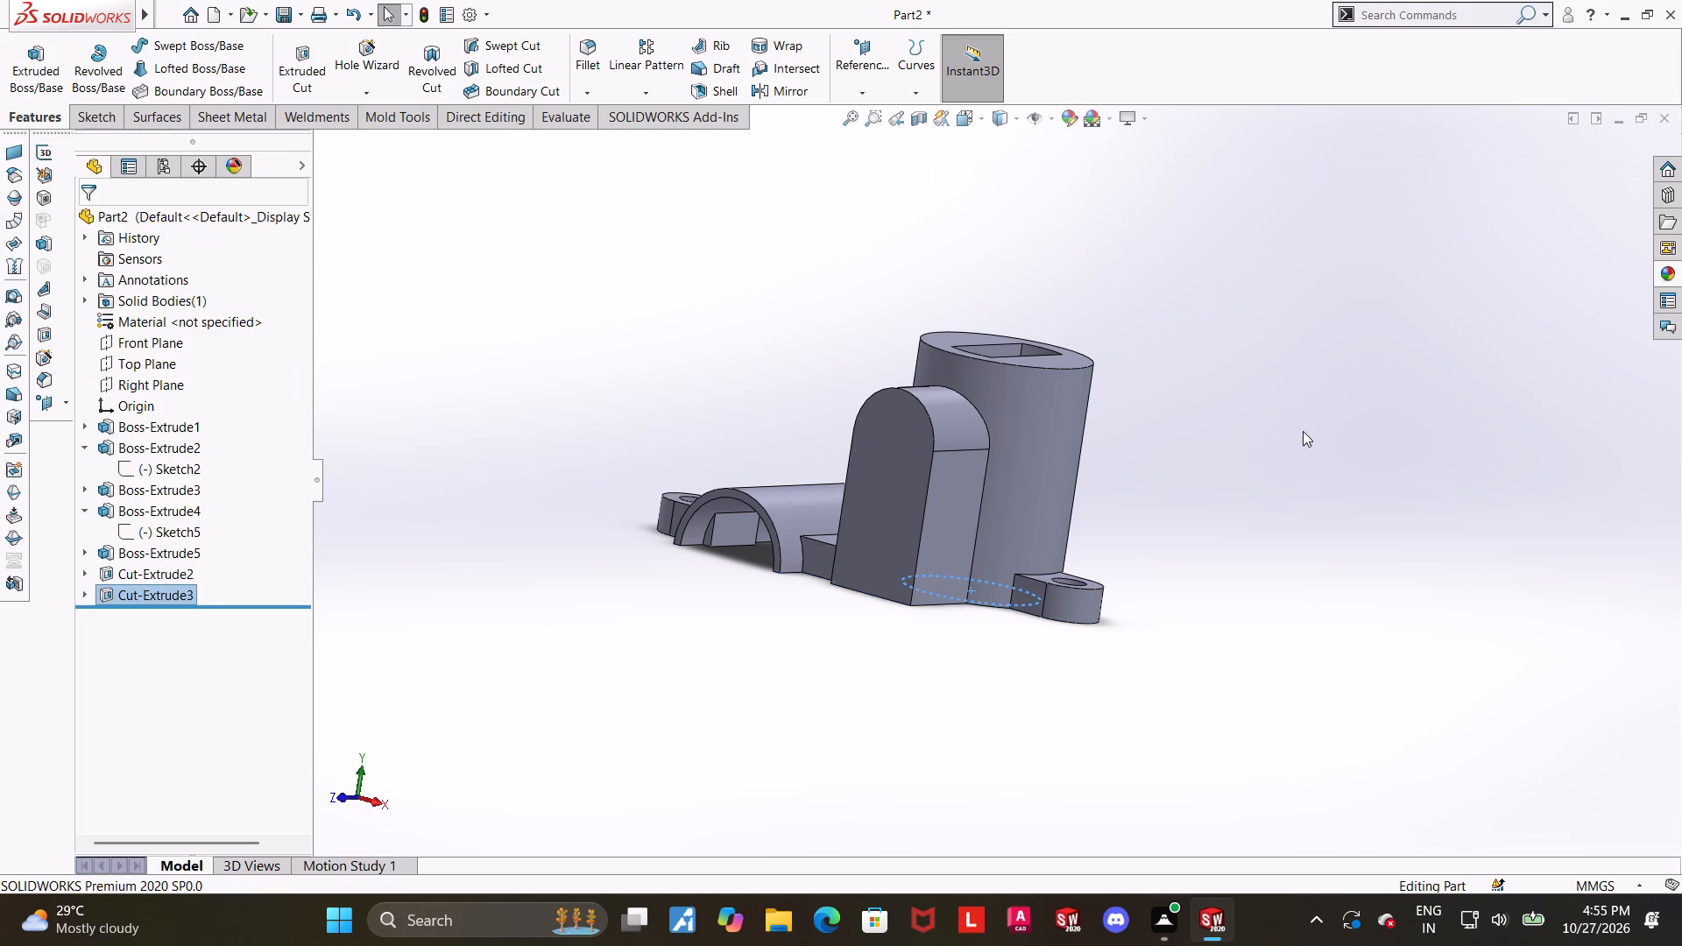
# Examine the slot opening in the cylinder's top and the overall part from several orientations.
pyautogui.moveTo(1193, 348); pyautogui.dragTo(1153, 604, button='middle')
pyautogui.scroll(-5, 1089, 493)
pyautogui.moveTo(1060, 498); pyautogui.dragTo(1216, 533, button='middle')
pyautogui.scroll(7, 1227, 557)
pyautogui.click(963, 120)
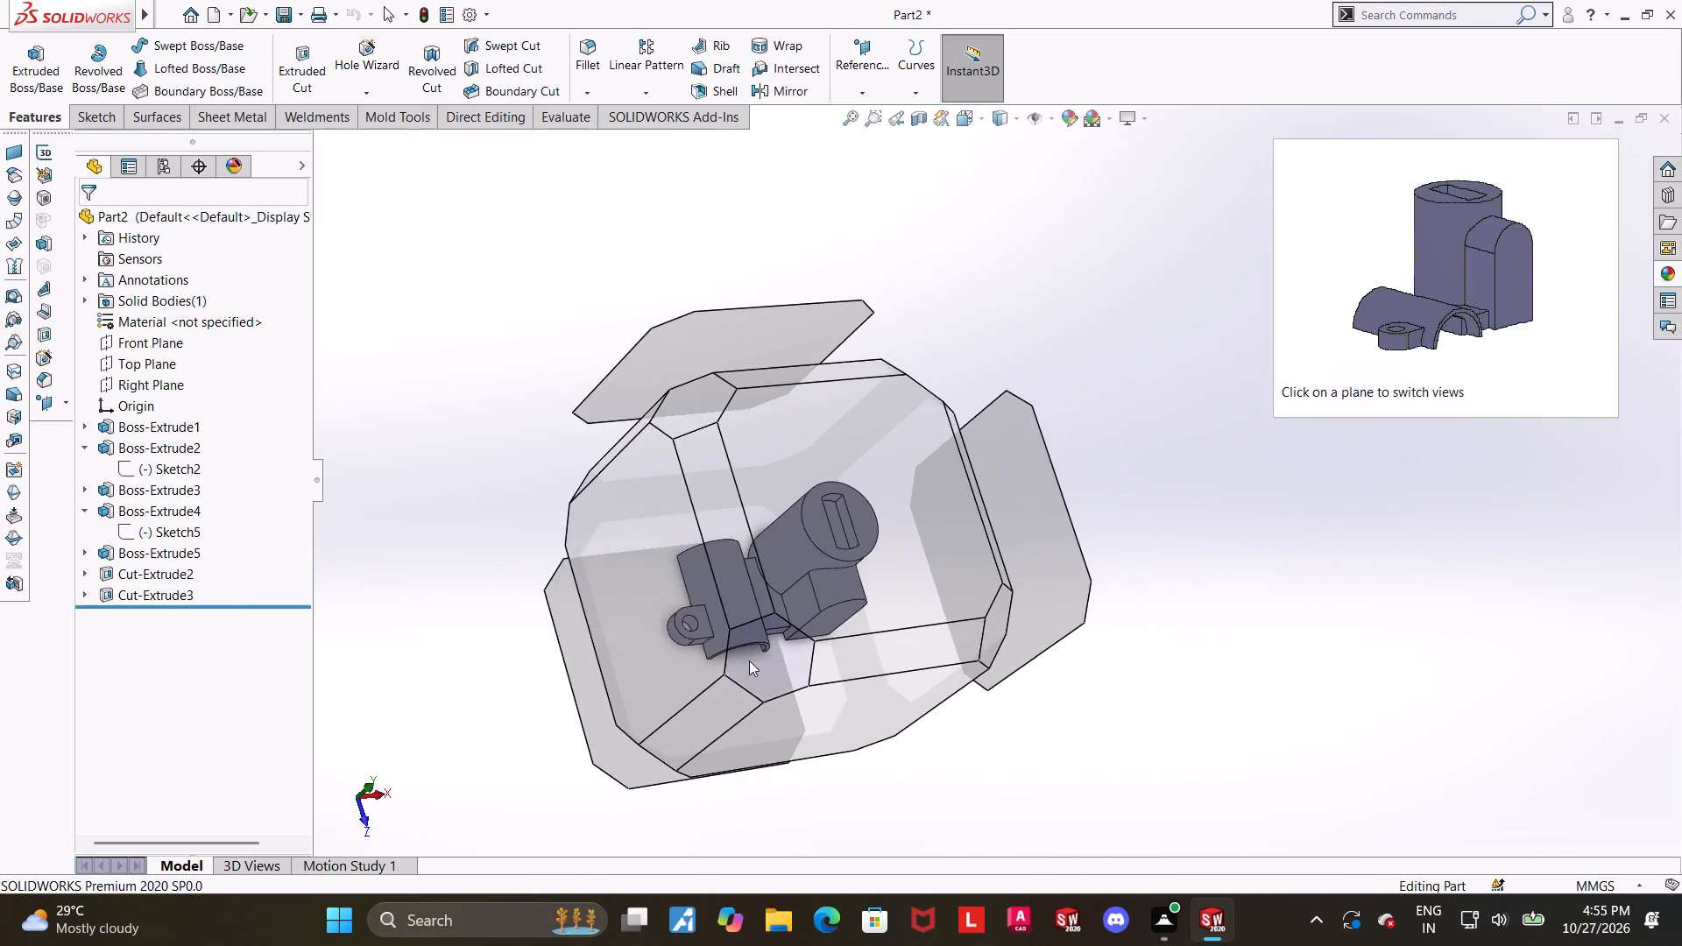
pyautogui.click(750, 660)
pyautogui.scroll(-2, 1212, 323)
pyautogui.scroll(-1, 949, 321)
pyautogui.moveTo(991, 455); pyautogui.dragTo(943, 455, button='middle')
pyautogui.scroll(3, 933, 437)
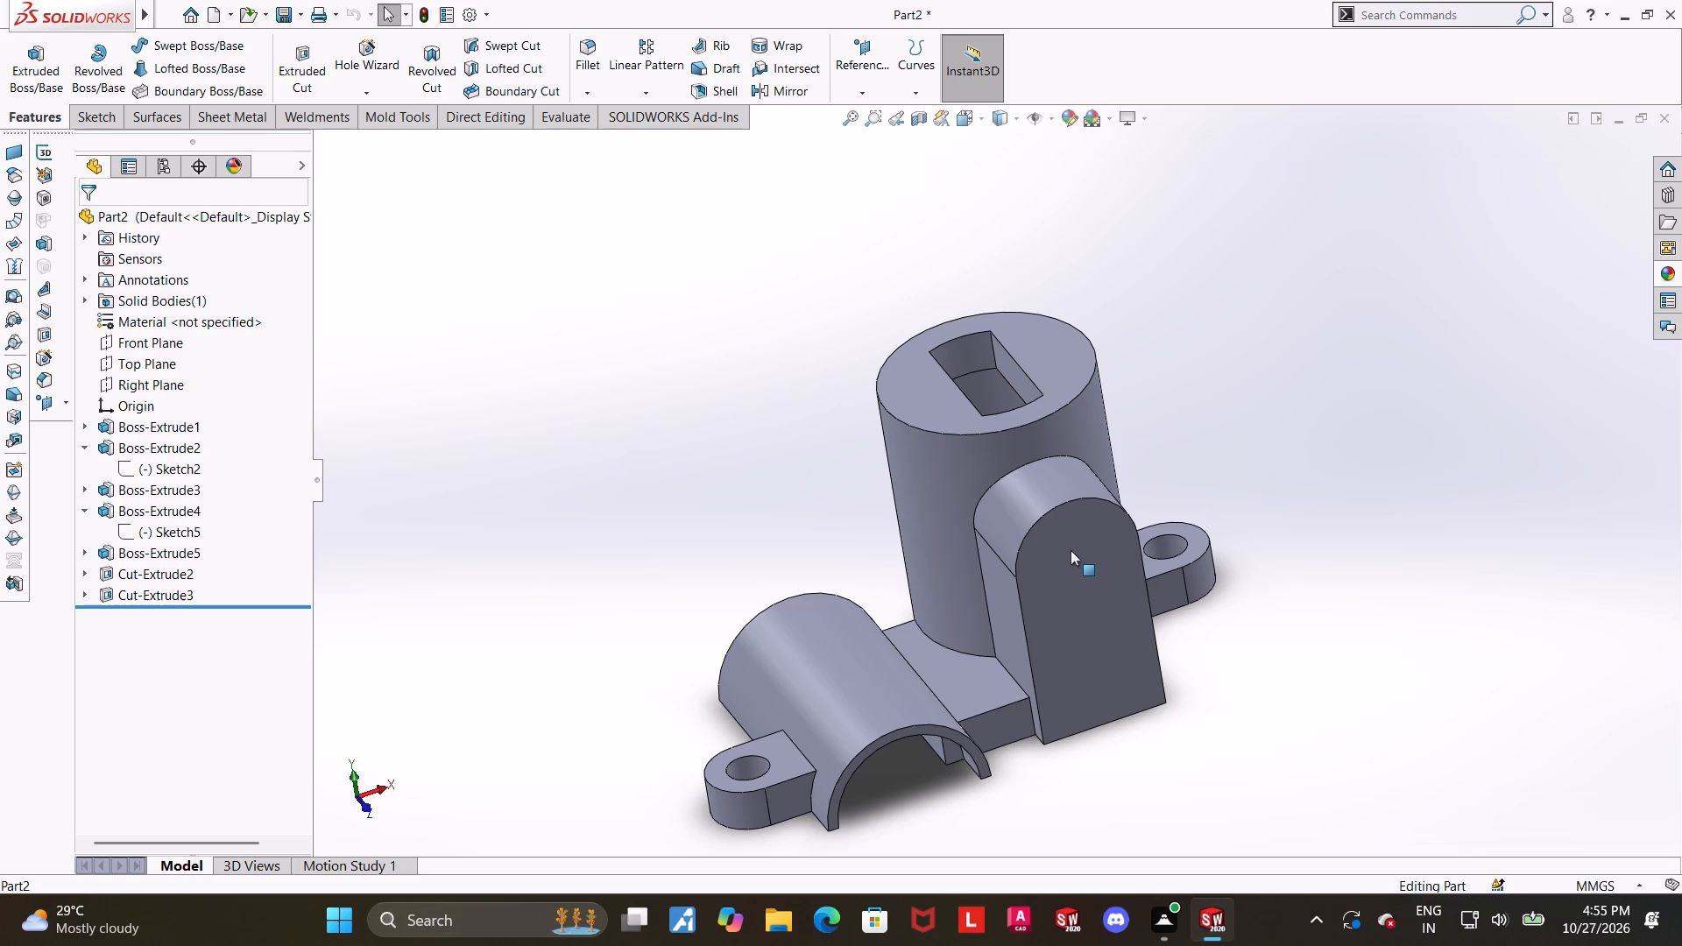
# Sketch a circle about 11.65 mm in diameter on the front face of the arch boss, near the arch centre.
pyautogui.click(1071, 550)
pyautogui.click(1144, 505)
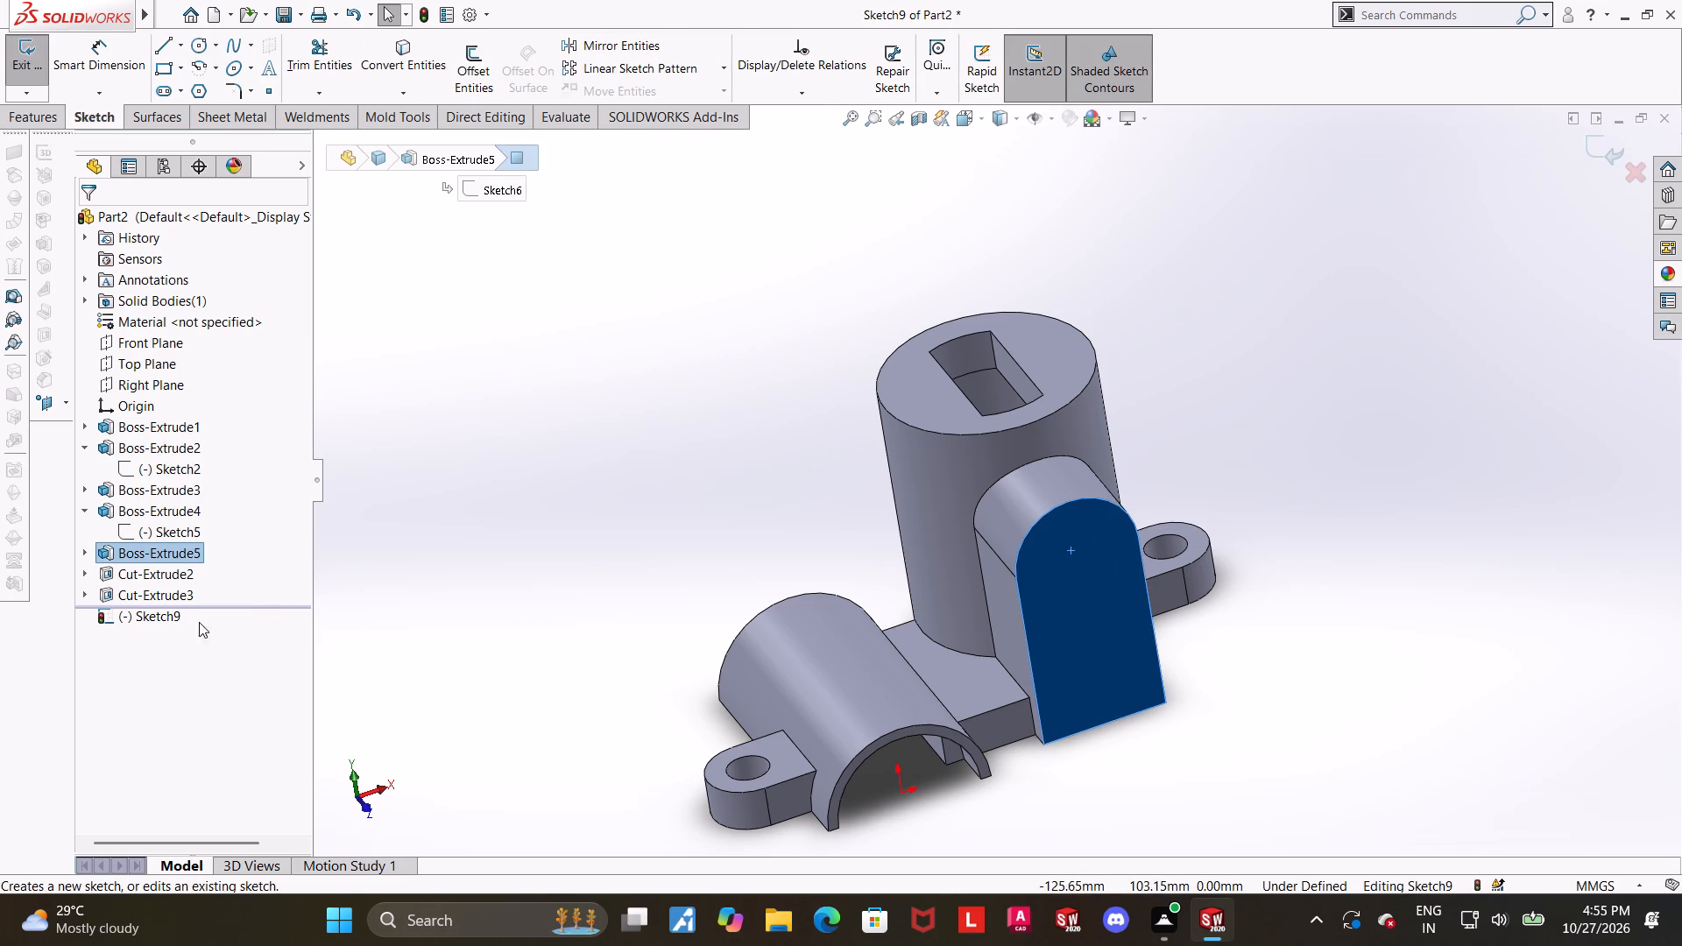
pyautogui.click(143, 619)
pyautogui.click(176, 587)
pyautogui.click(187, 50)
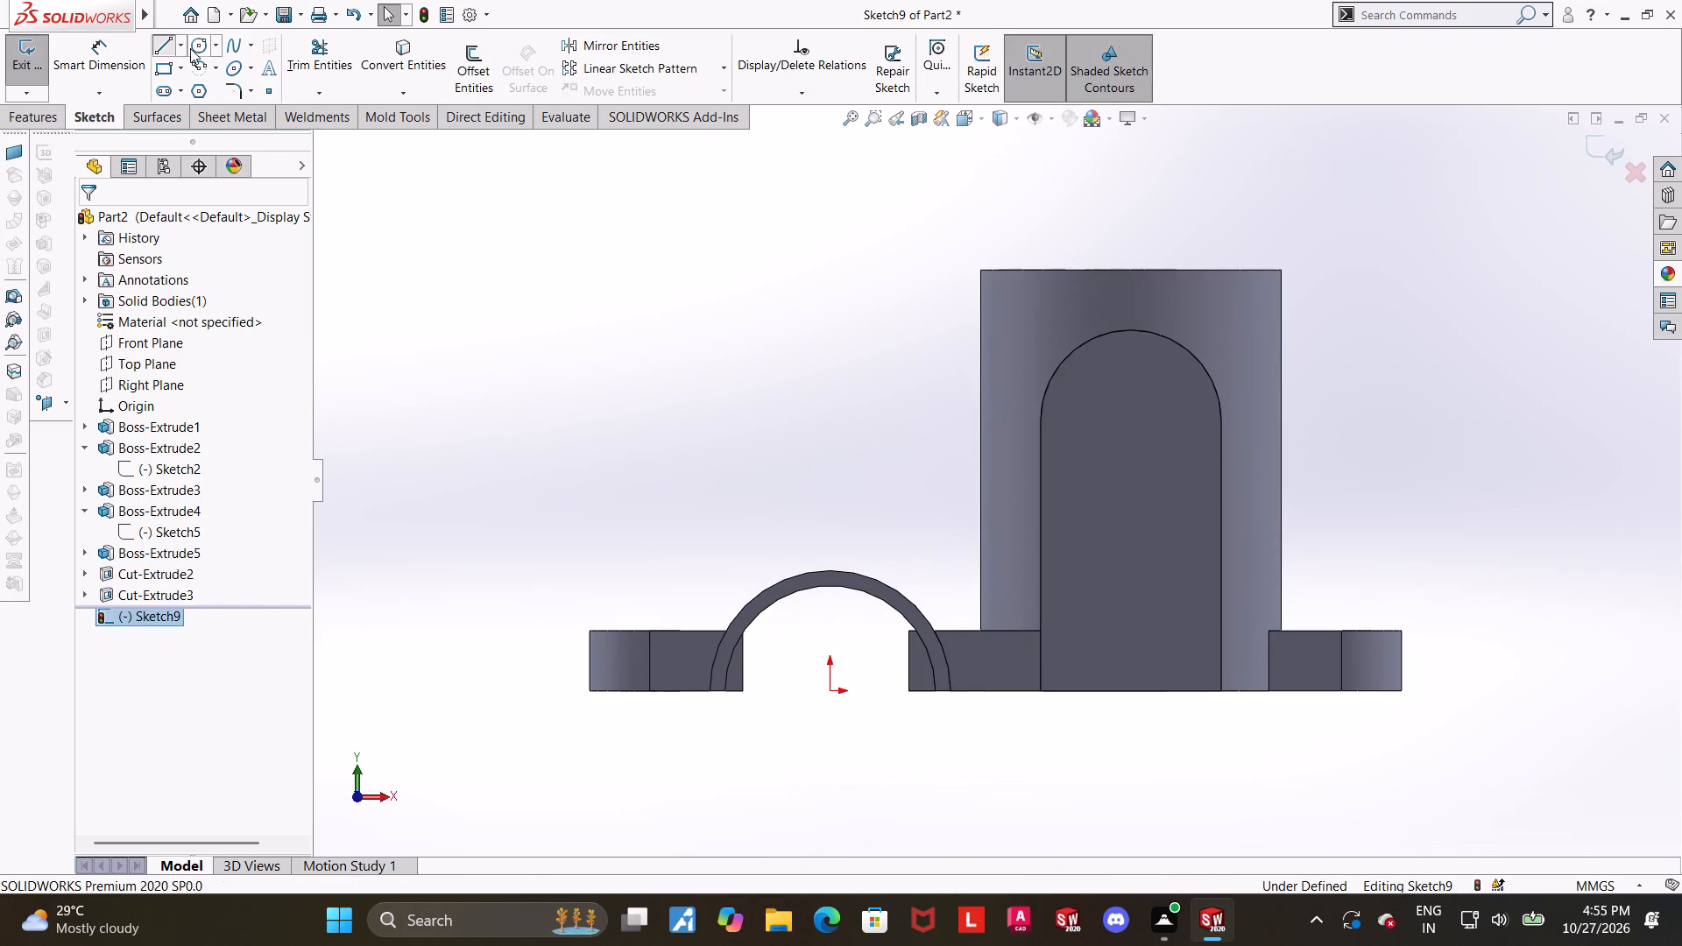
pyautogui.press('Escape')
pyautogui.click(194, 46)
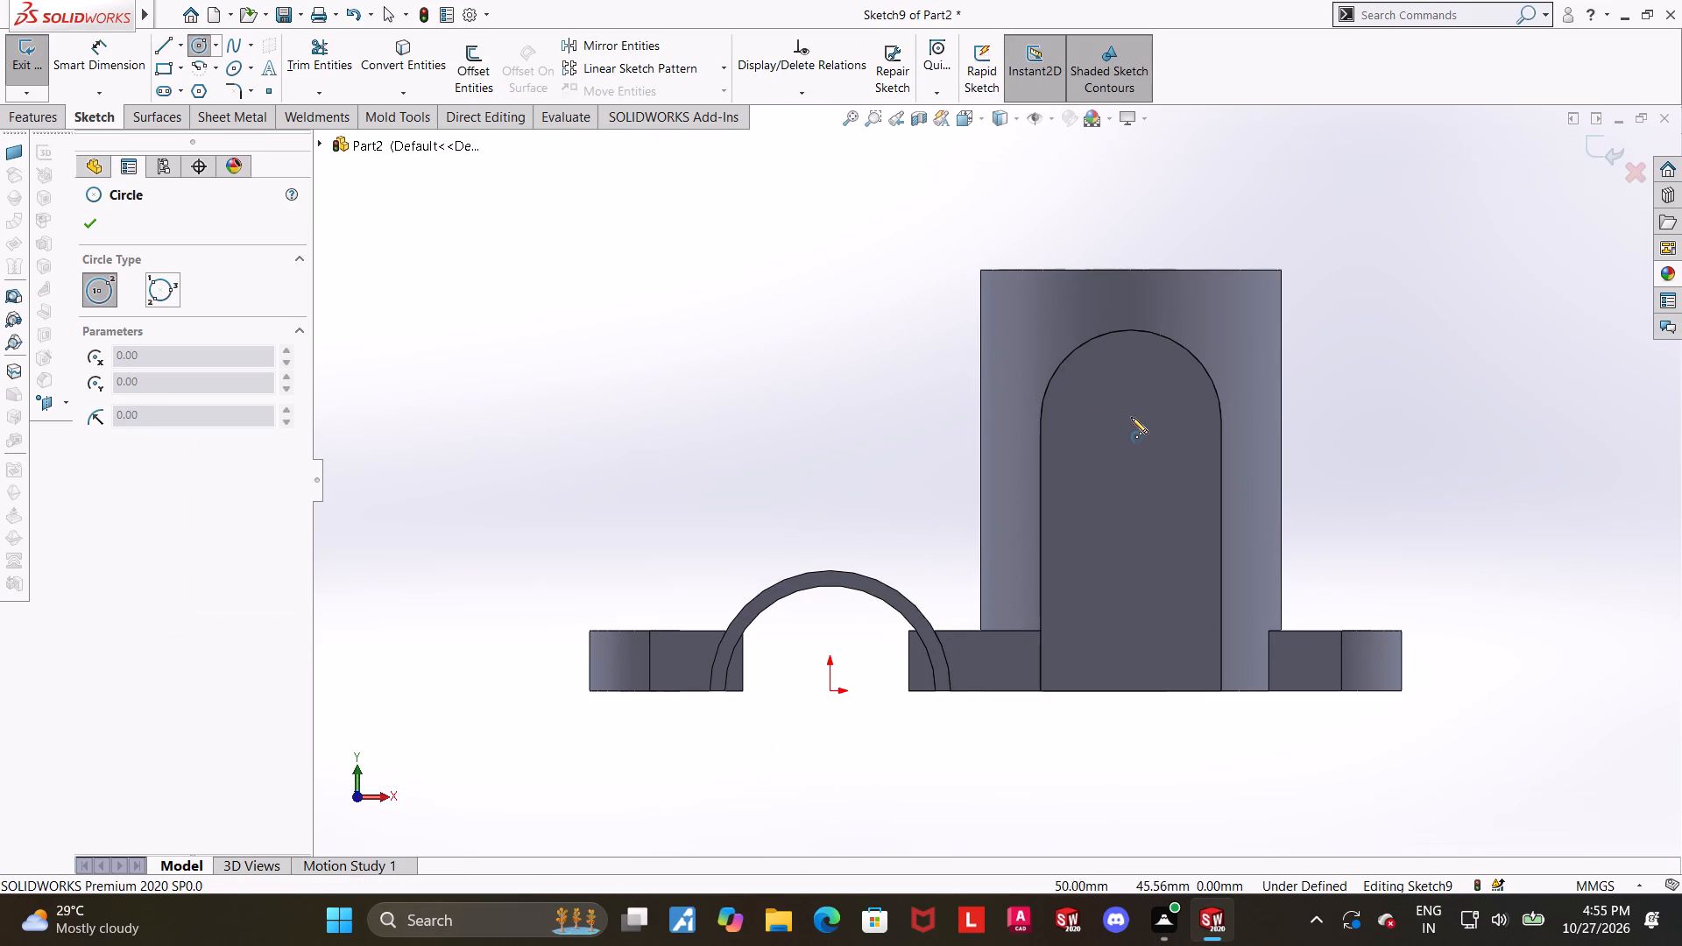
pyautogui.click(1132, 418)
pyautogui.click(1167, 420)
pyautogui.press('Escape')
# Dimension the circle on the arch boss face with a diameter of 15 mm.
pyautogui.click(97, 52)
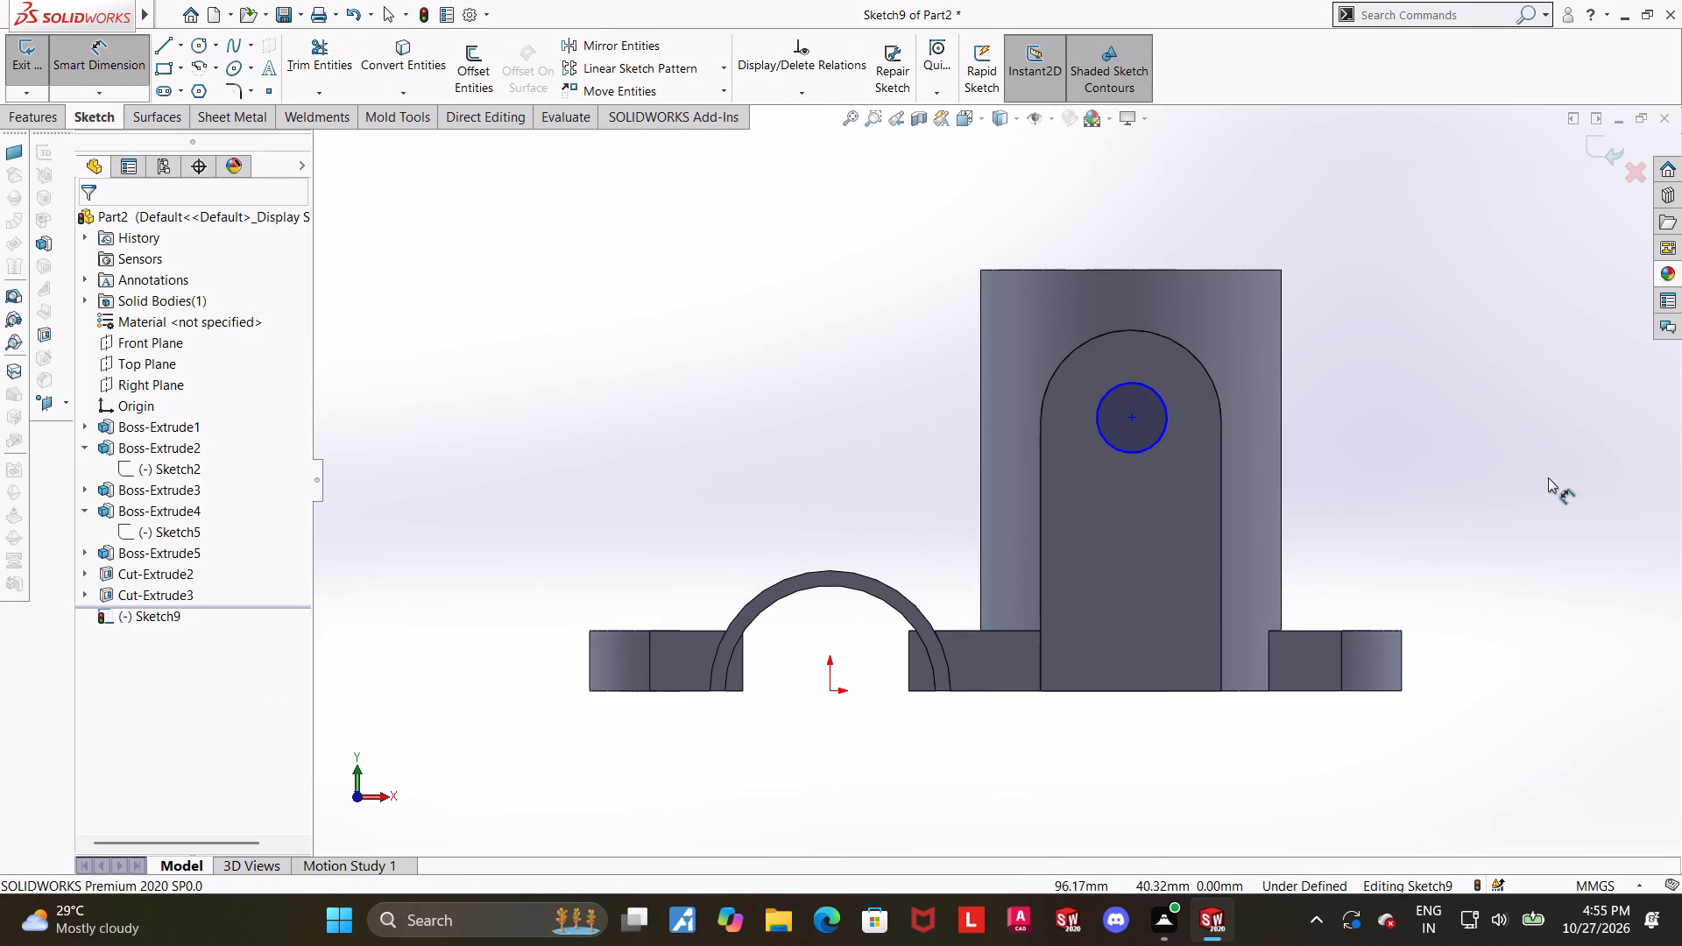
pyautogui.click(1163, 437)
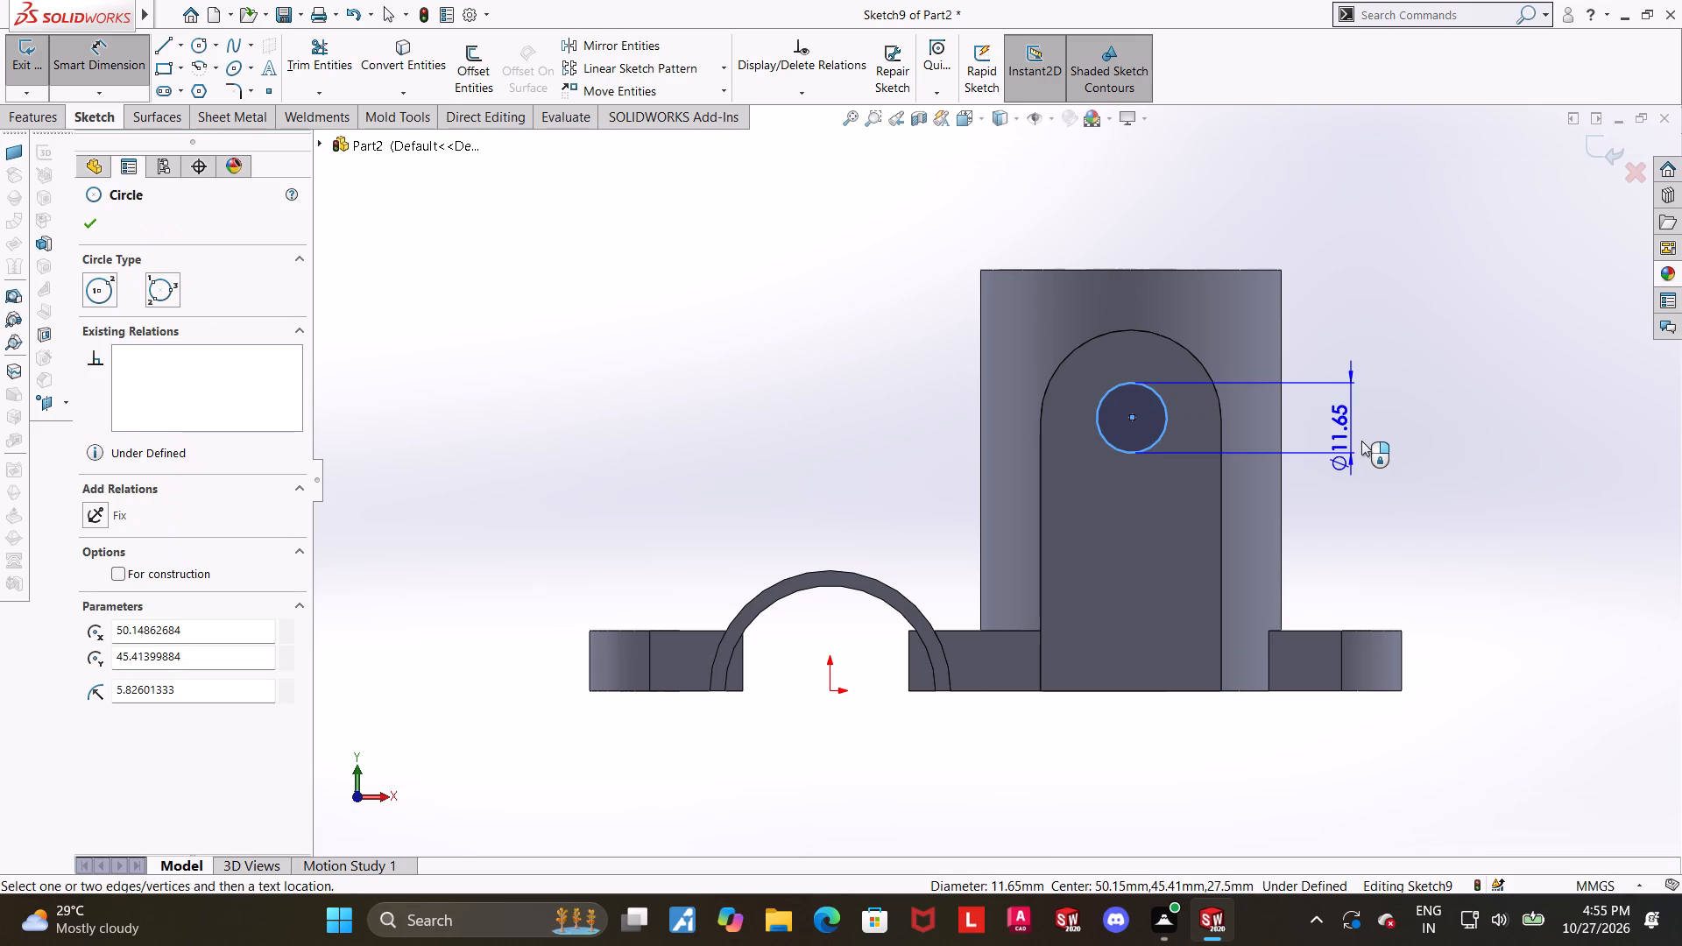
pyautogui.click(1361, 441)
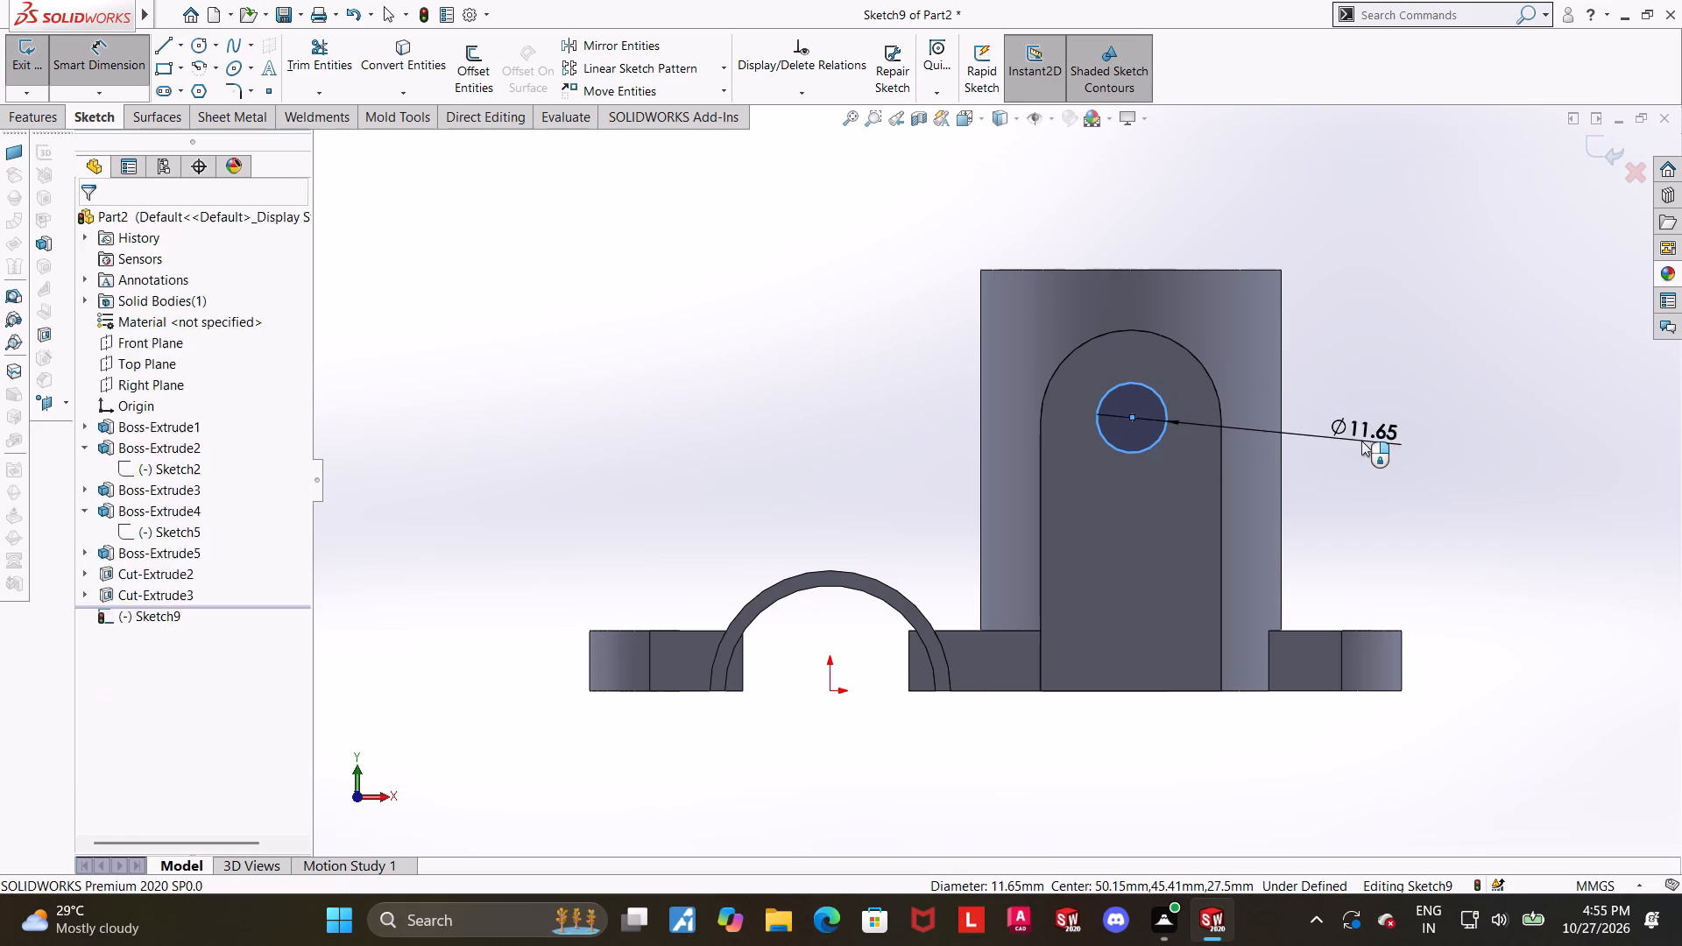
pyautogui.write('15')
pyautogui.press('Return')
pyautogui.press('Escape')
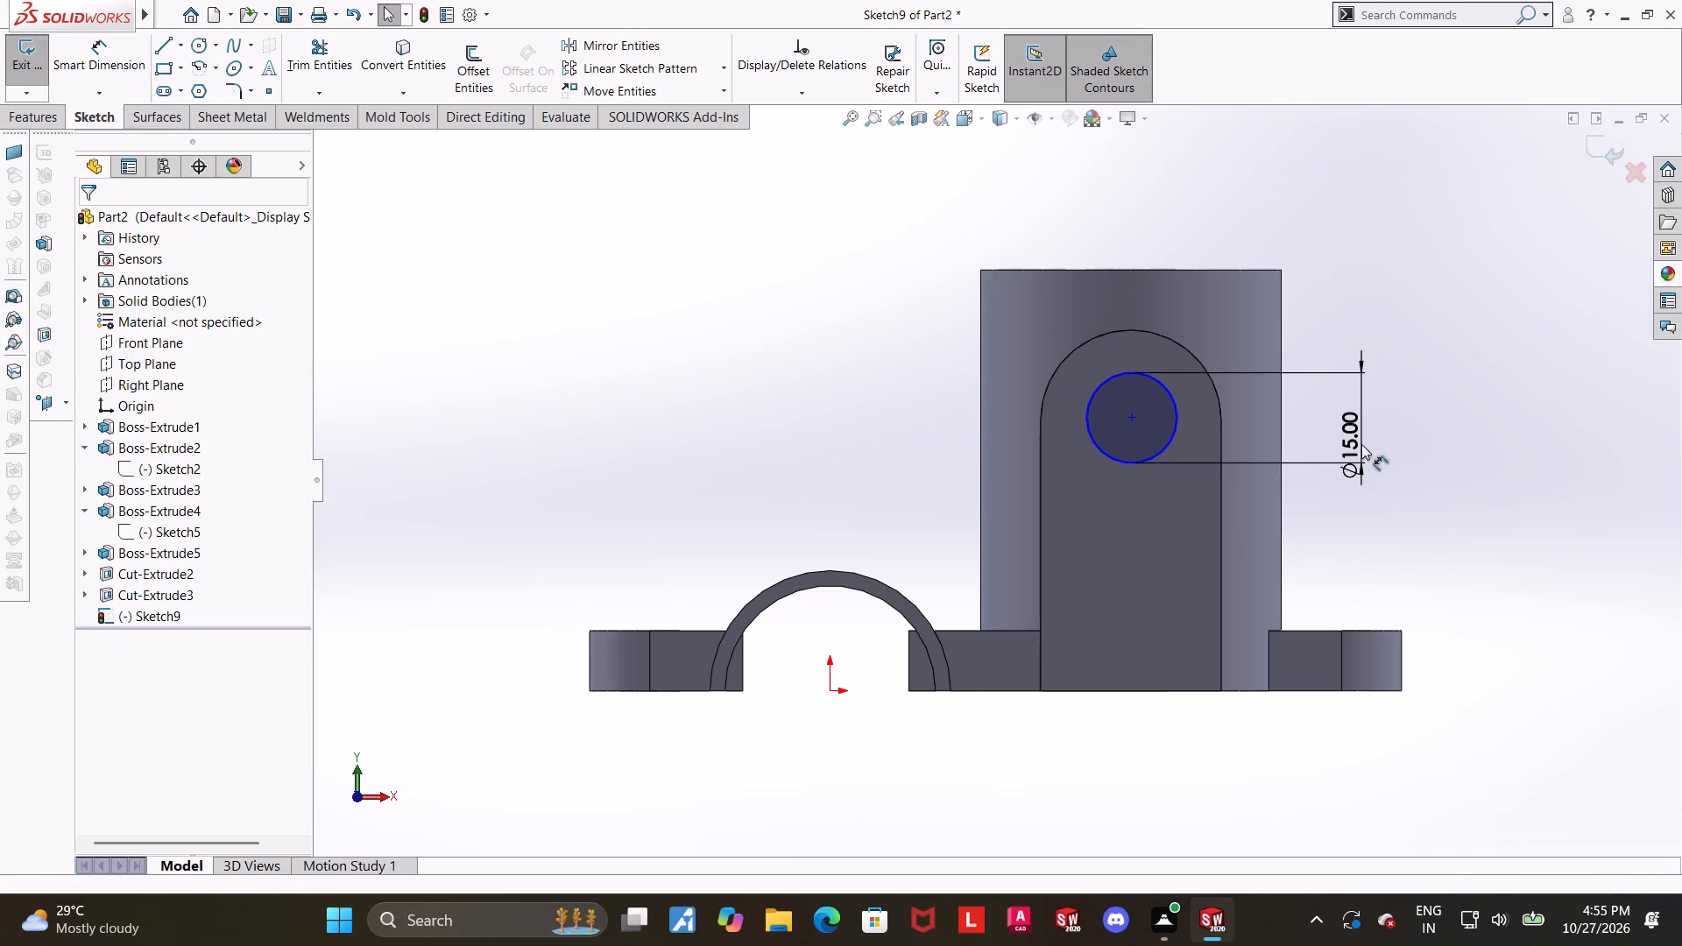
# Make the 15 mm circle concentric with the boss's arched top edge and exit the sketch.
pyautogui.click(1452, 453)
pyautogui.click(1201, 362)
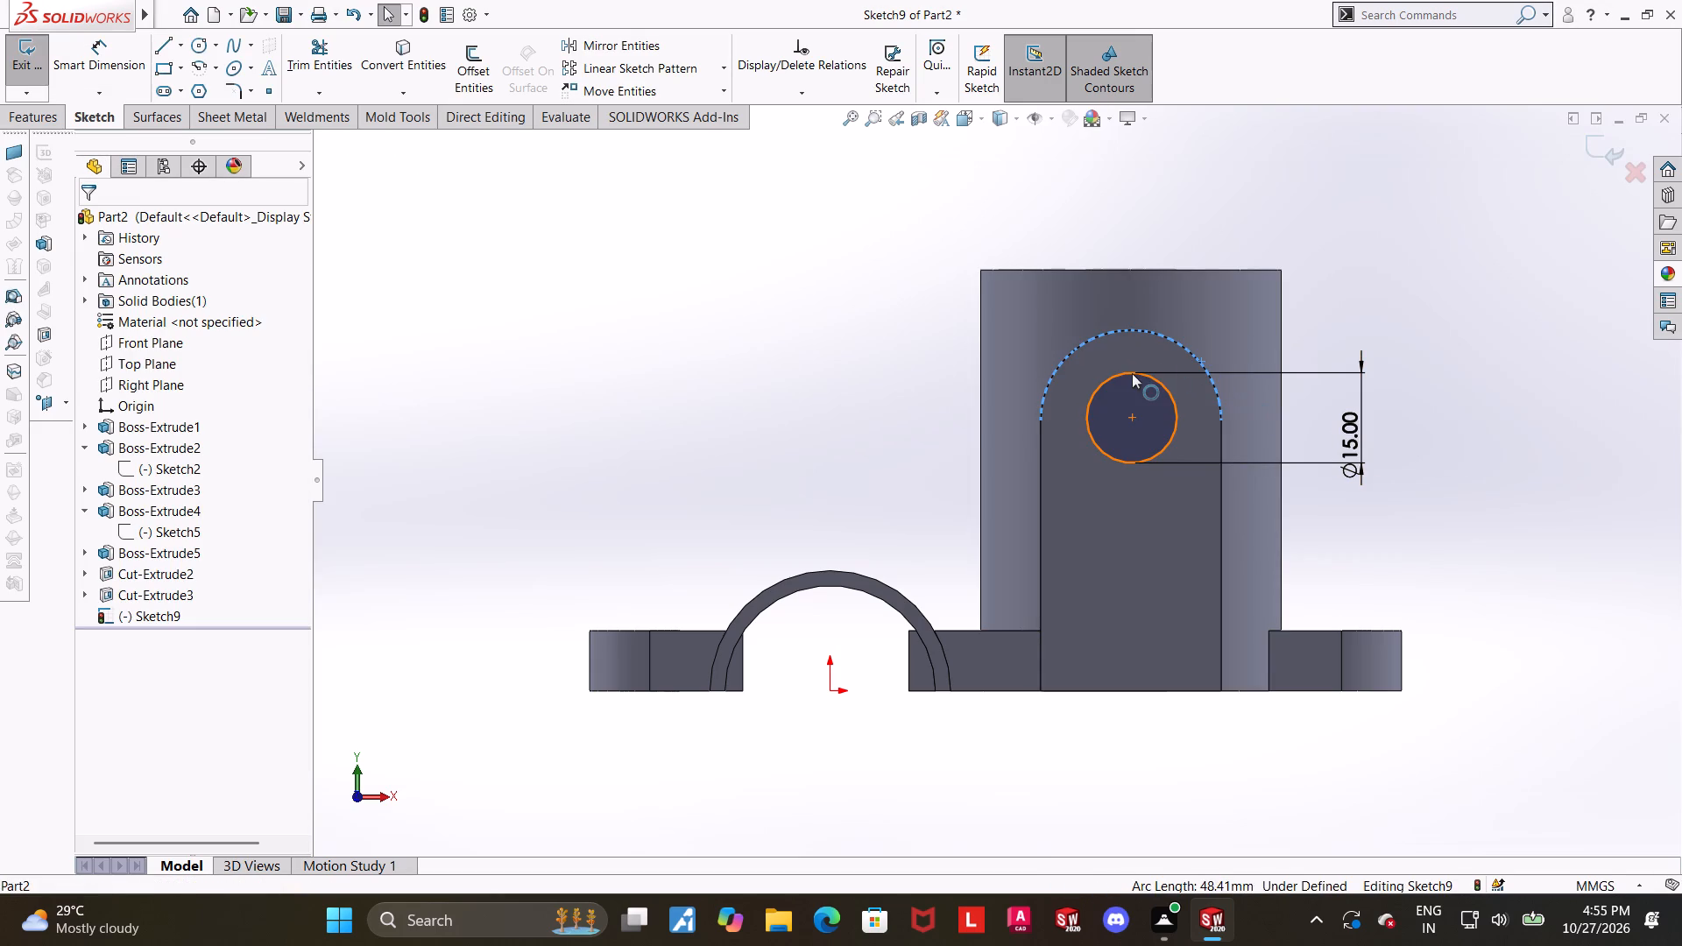
pyautogui.keyDown('ctrl'); pyautogui.click(1132, 373); pyautogui.keyUp('ctrl')
pyautogui.click(99, 580)
pyautogui.click(1431, 665)
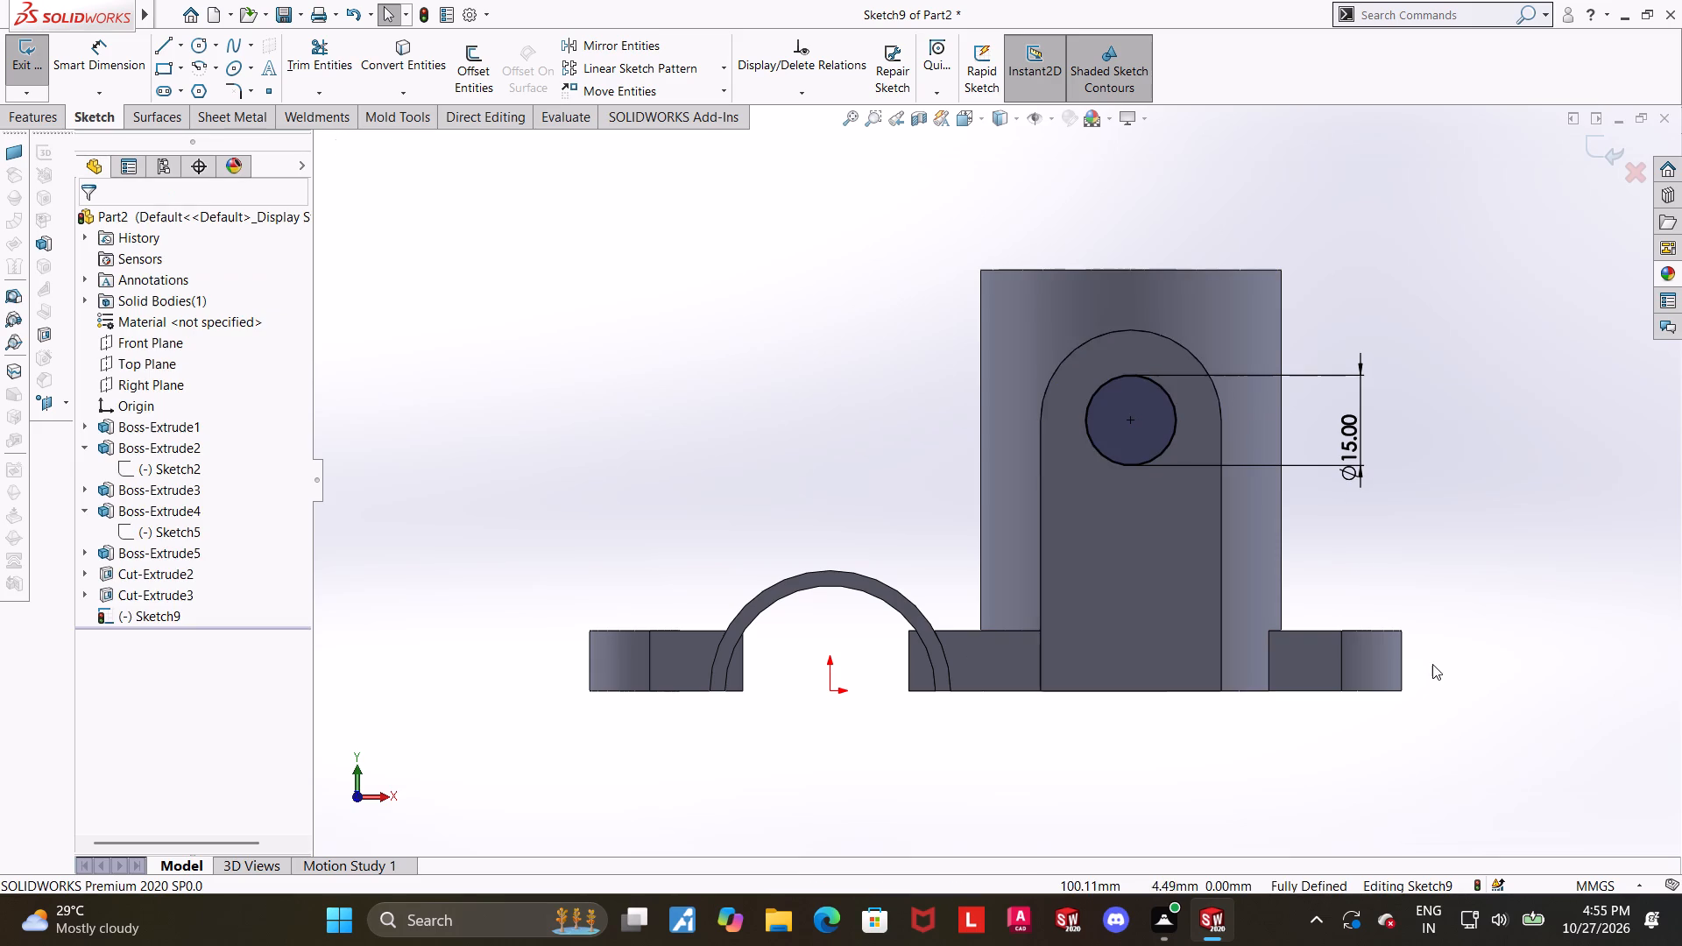
pyautogui.scroll(2, 1483, 614)
pyautogui.scroll(-3, 1446, 496)
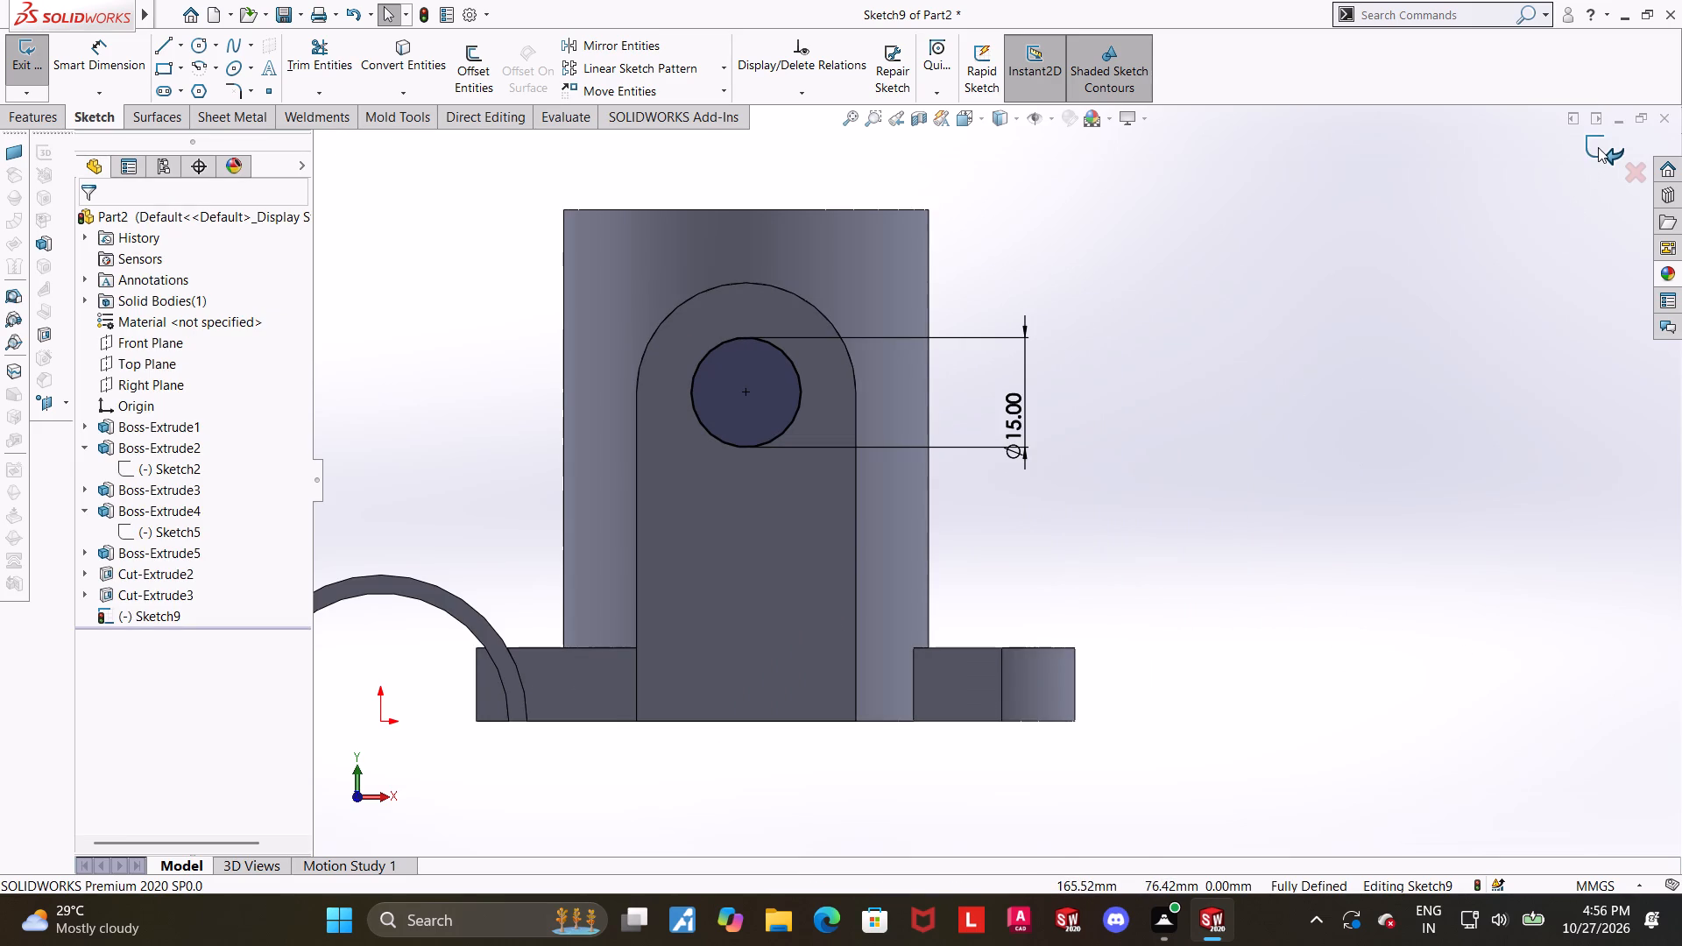
pyautogui.click(1598, 147)
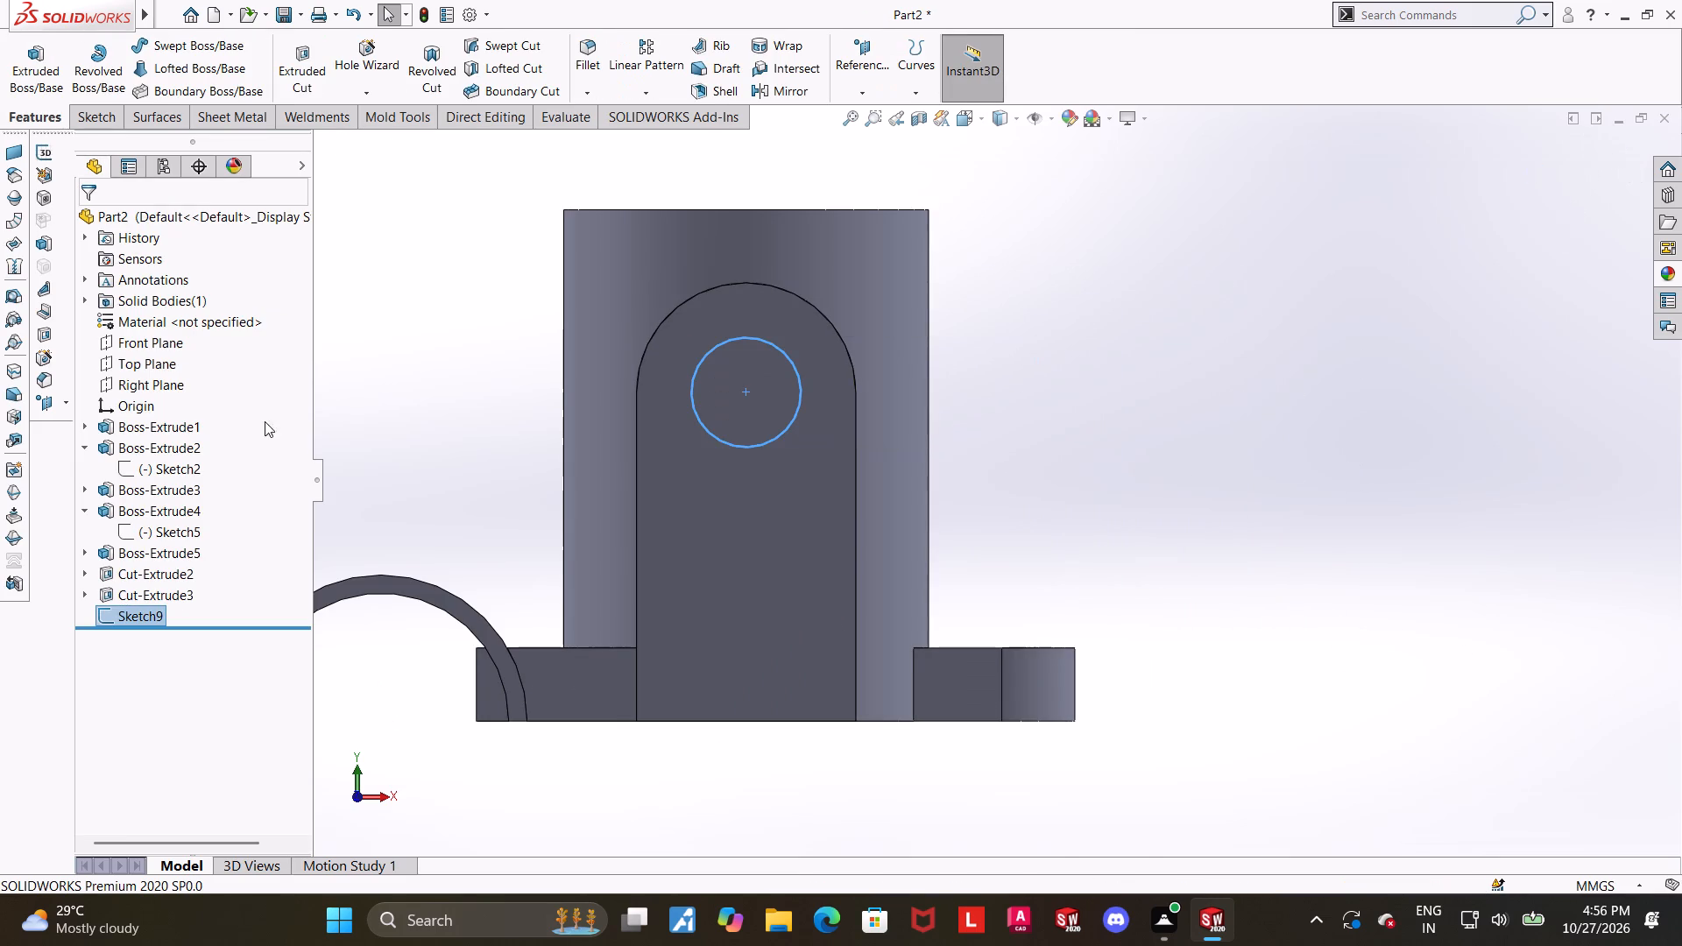
# Cut-extrude the 15 mm circle blind 50 mm through the arch boss into the upright cylinder.
pyautogui.click(296, 81)
pyautogui.moveTo(376, 169); pyautogui.dragTo(421, 269, button='middle')
pyautogui.moveTo(482, 285); pyautogui.dragTo(471, 366, button='middle')
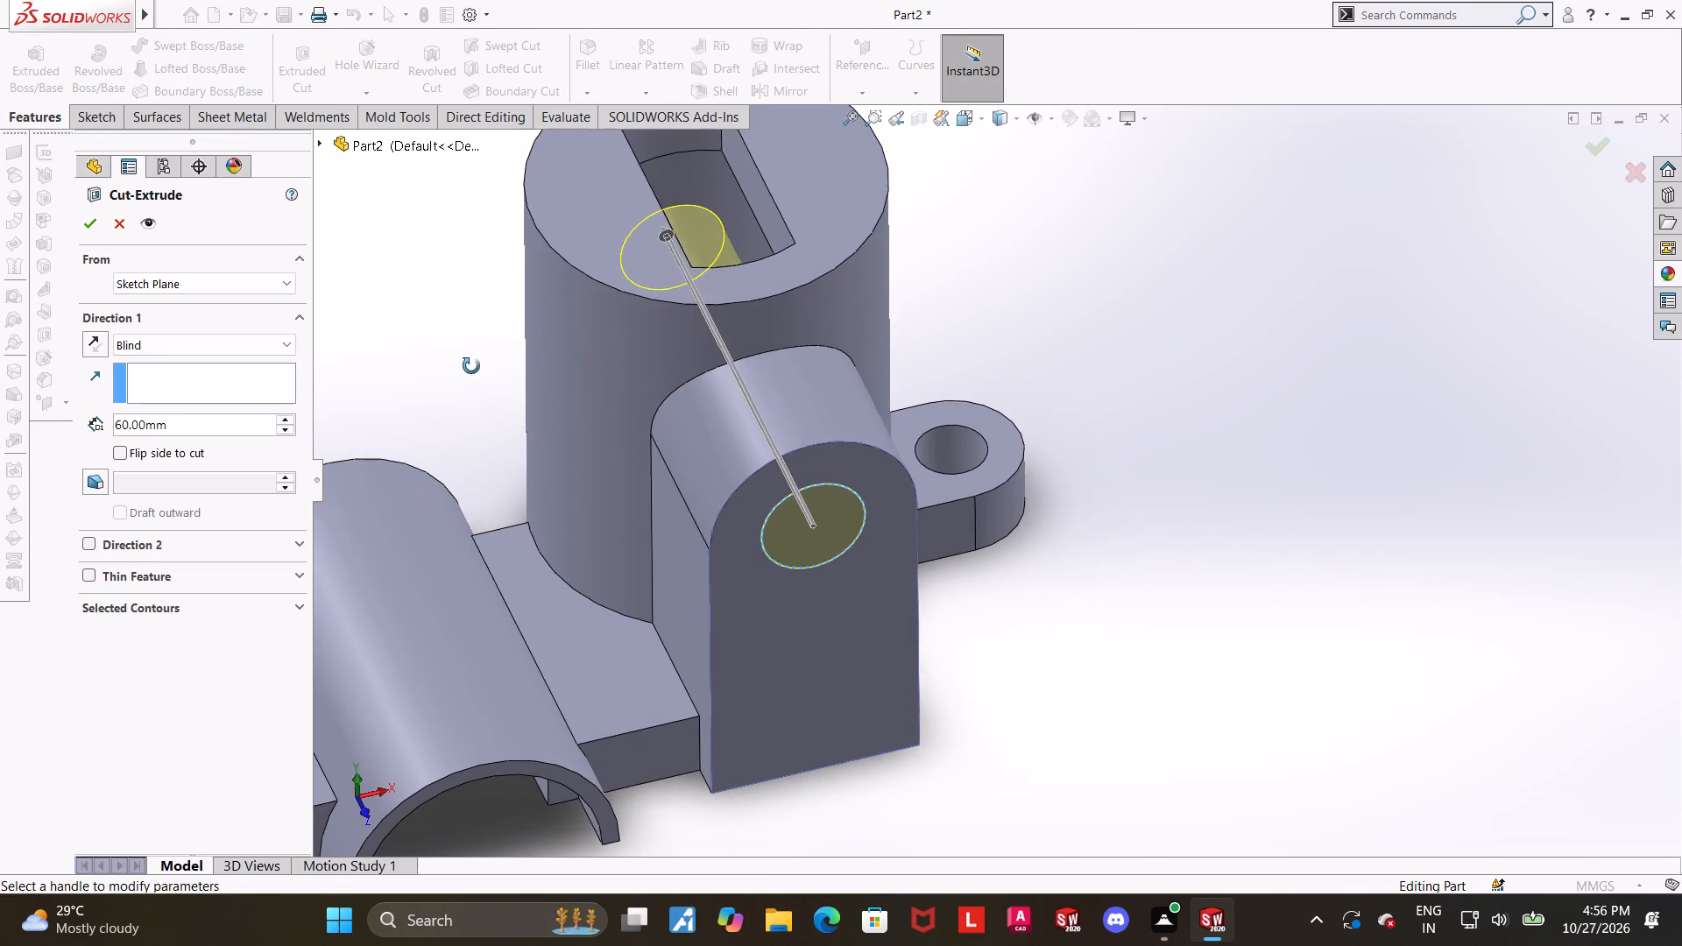
pyautogui.moveTo(471, 366); pyautogui.dragTo(469, 368, button='middle')
pyautogui.moveTo(670, 235); pyautogui.dragTo(686, 294)
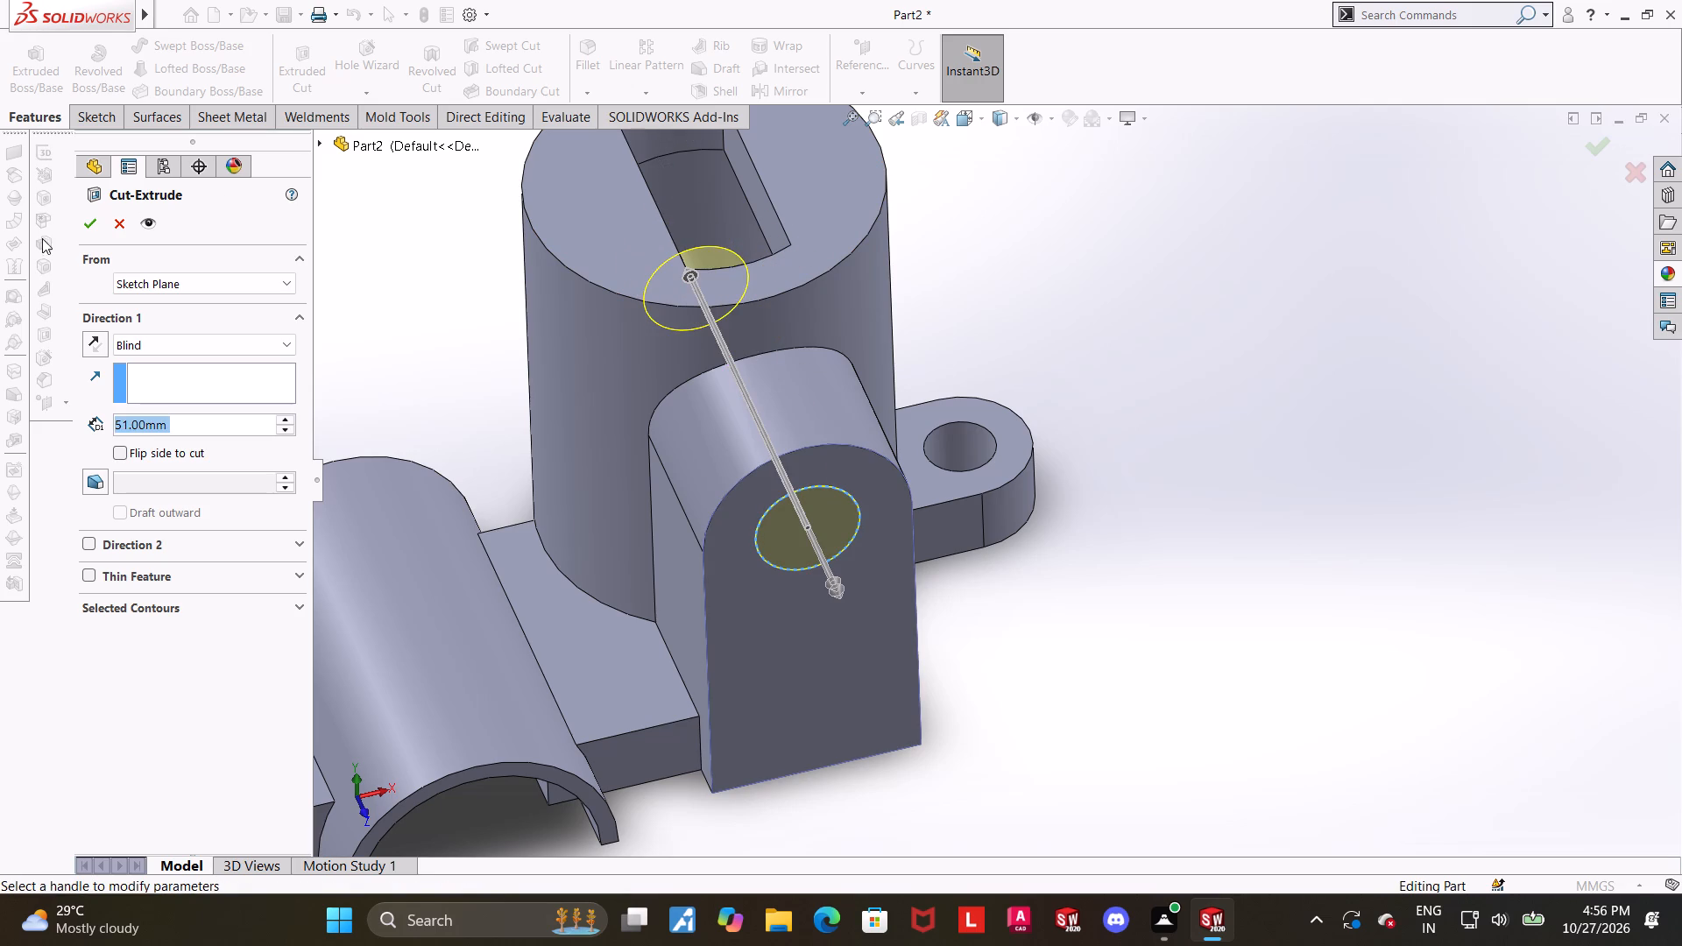
pyautogui.scroll(3, 817, 358)
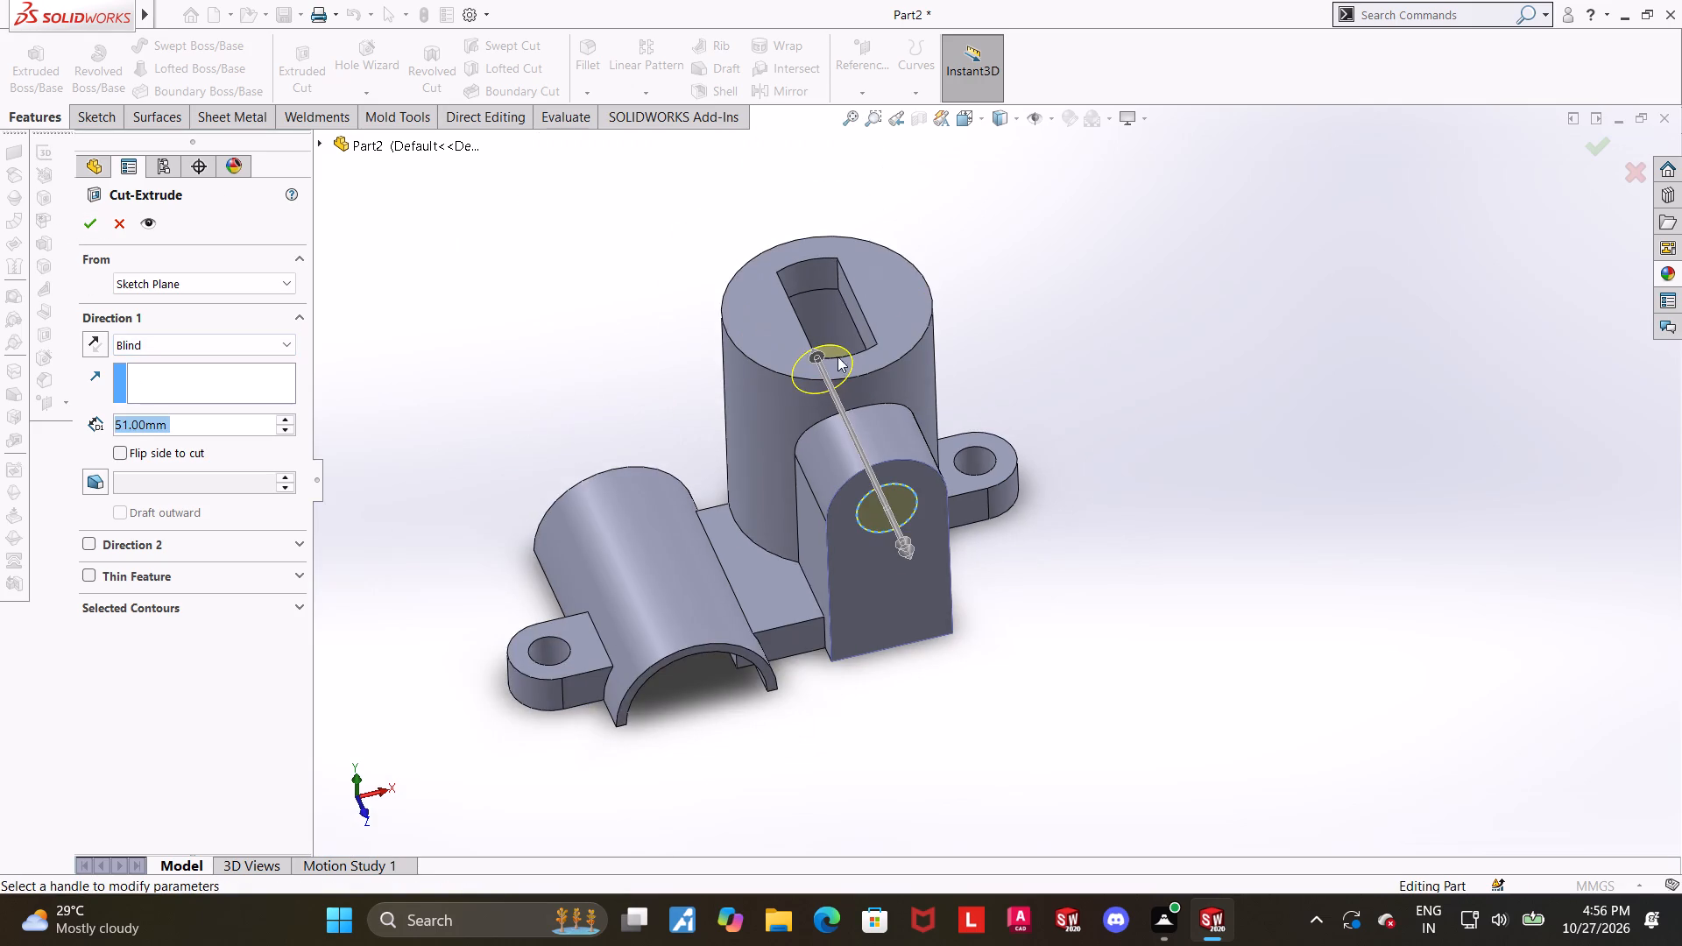
pyautogui.moveTo(839, 382); pyautogui.dragTo(813, 473, button='middle')
pyautogui.scroll(-2, 812, 444)
pyautogui.moveTo(847, 307); pyautogui.dragTo(846, 331)
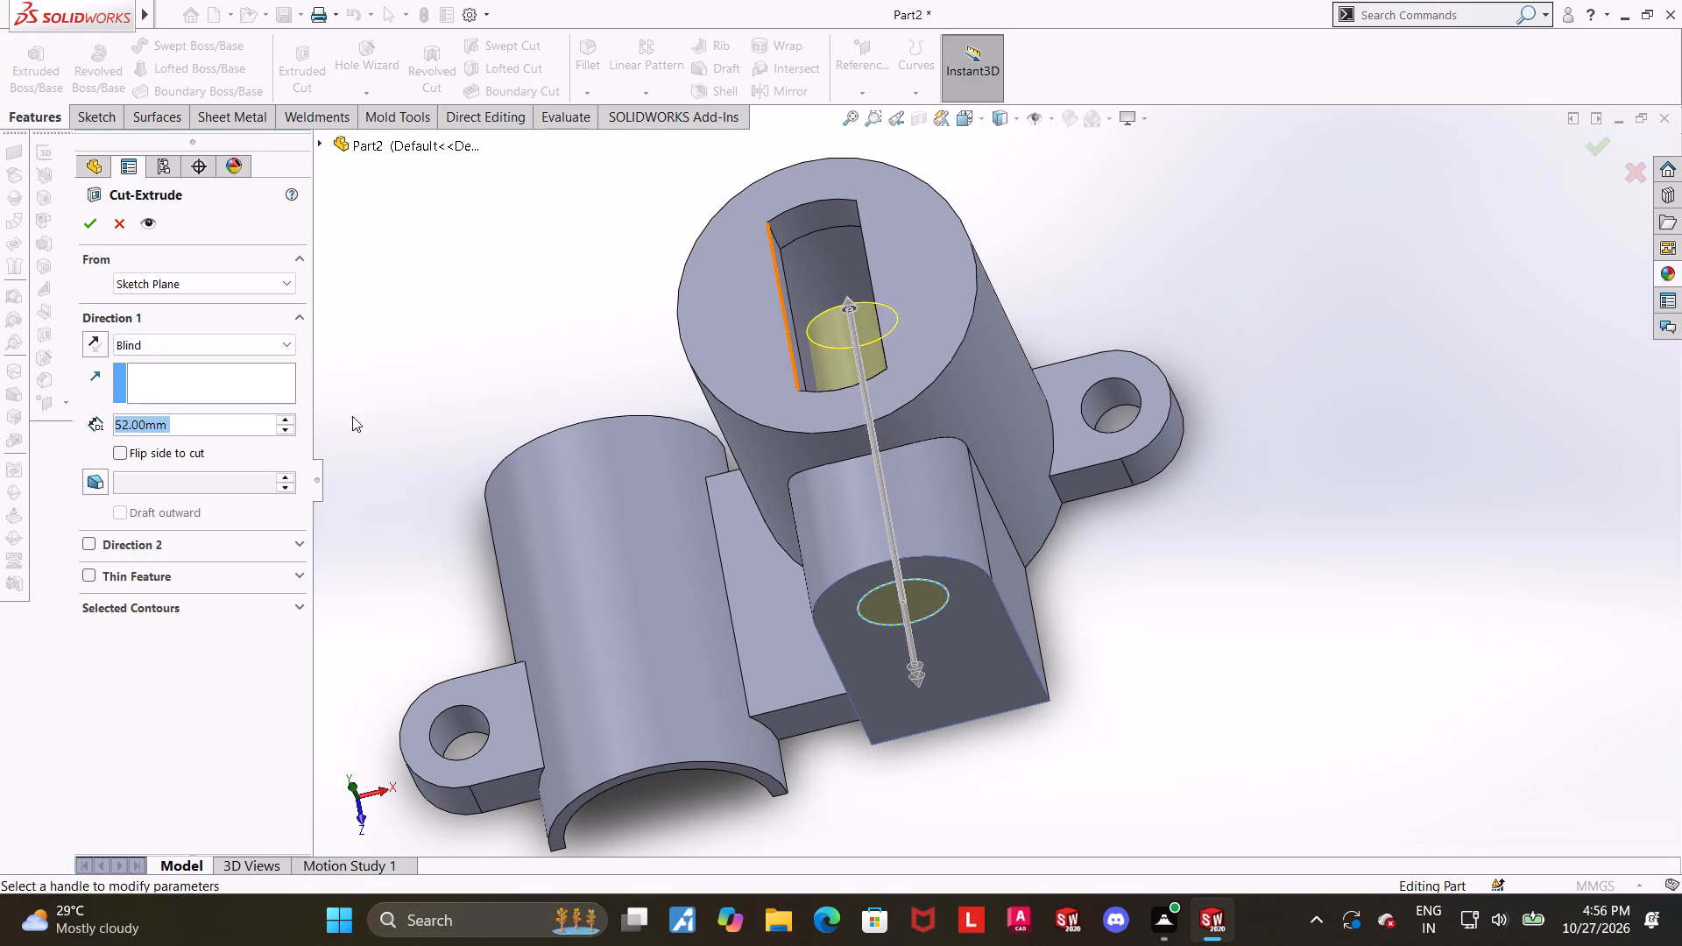
pyautogui.write('50')
pyautogui.press('Return')
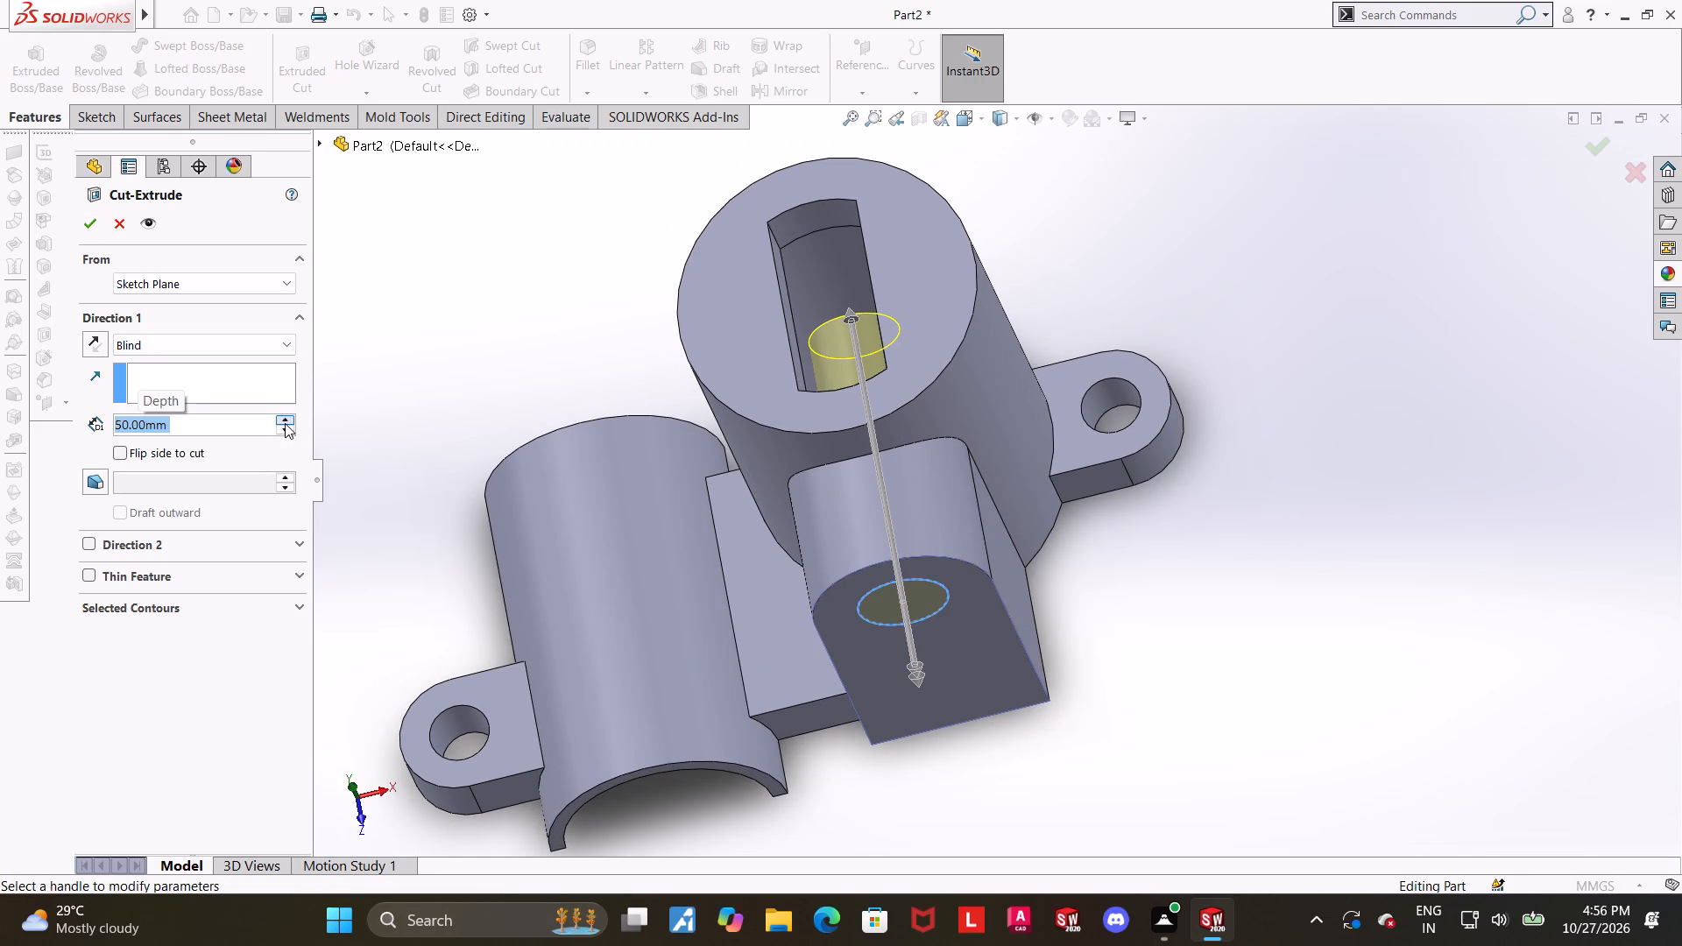
pyautogui.click(81, 227)
pyautogui.click(1434, 541)
# Create a reference plane offset 50 mm from the half-cylinder shell's front end face, with the offset flipped back into the shell.
pyautogui.scroll(1, 1231, 549)
pyautogui.moveTo(1222, 549); pyautogui.dragTo(1174, 349, button='middle')
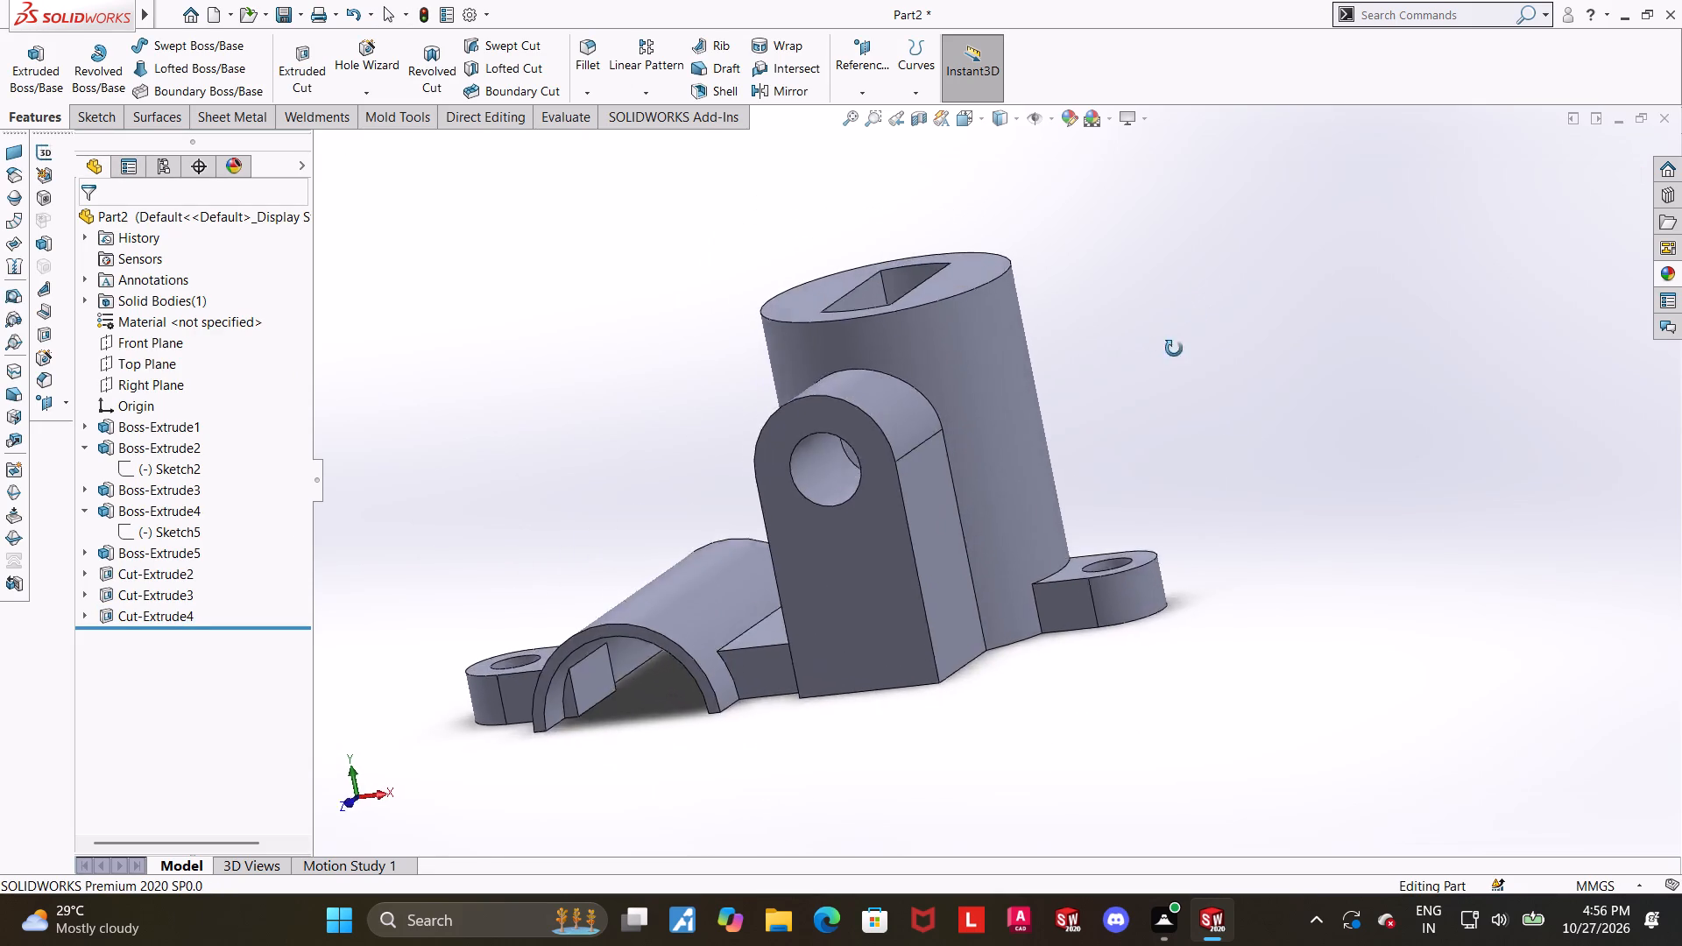
pyautogui.moveTo(1174, 349); pyautogui.dragTo(1254, 335, button='middle')
pyautogui.moveTo(1119, 396); pyautogui.dragTo(1097, 413, button='middle')
pyautogui.scroll(1, 1107, 403)
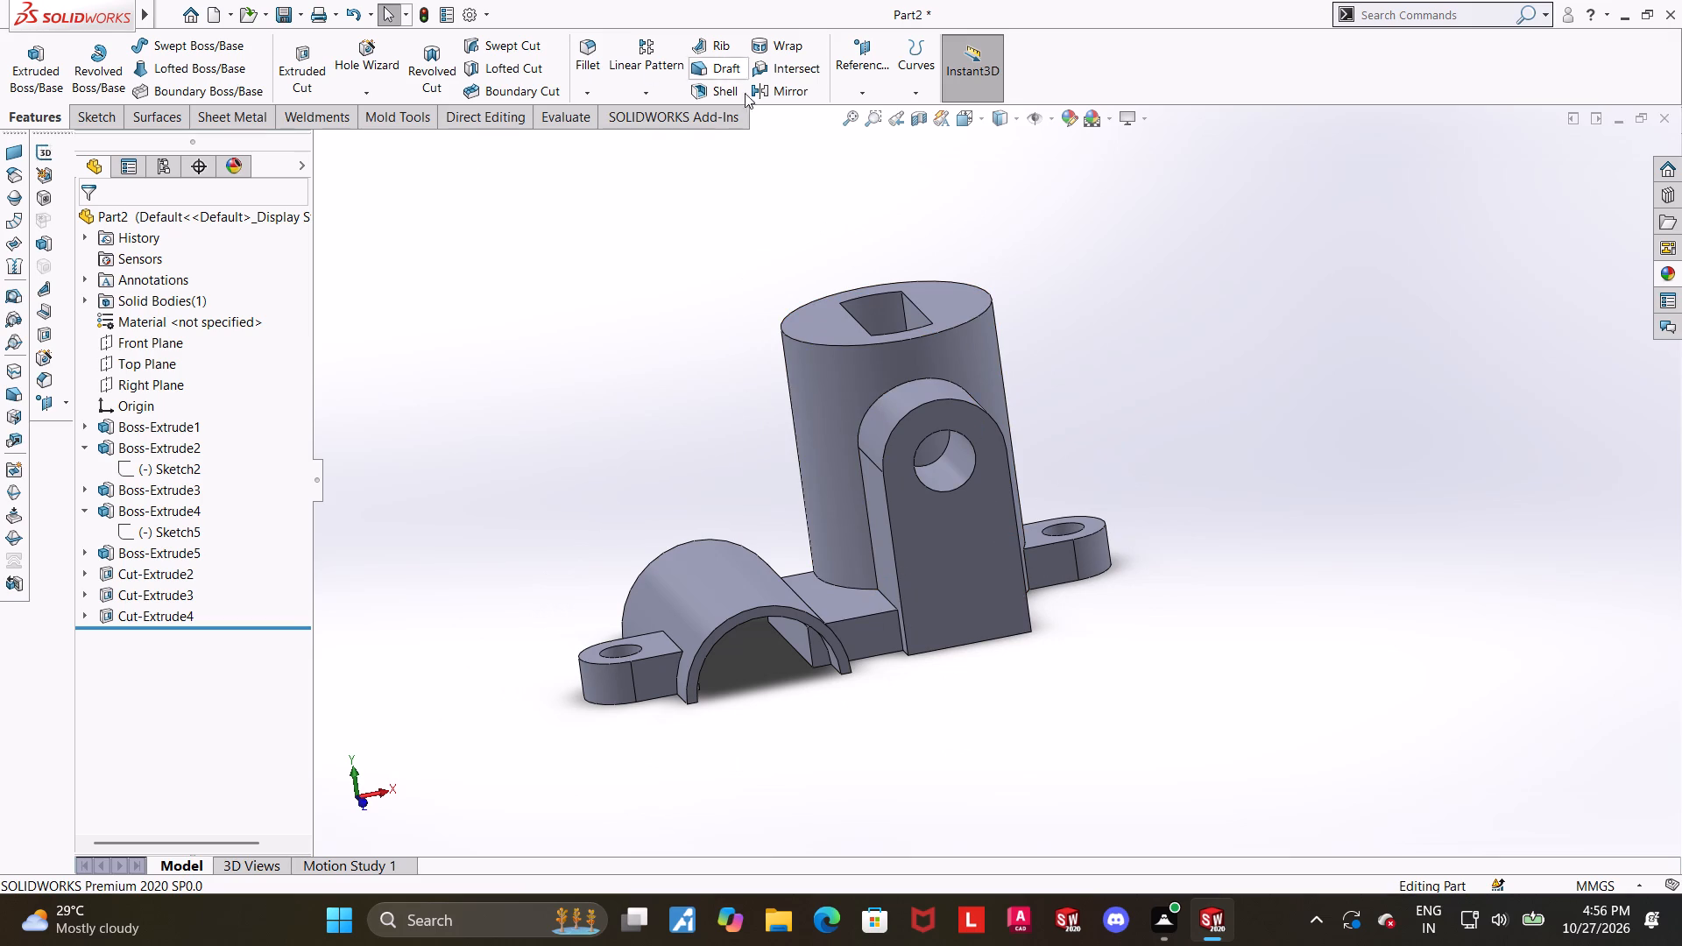
pyautogui.click(840, 97)
pyautogui.click(846, 109)
pyautogui.moveTo(633, 349); pyautogui.dragTo(661, 329, button='middle')
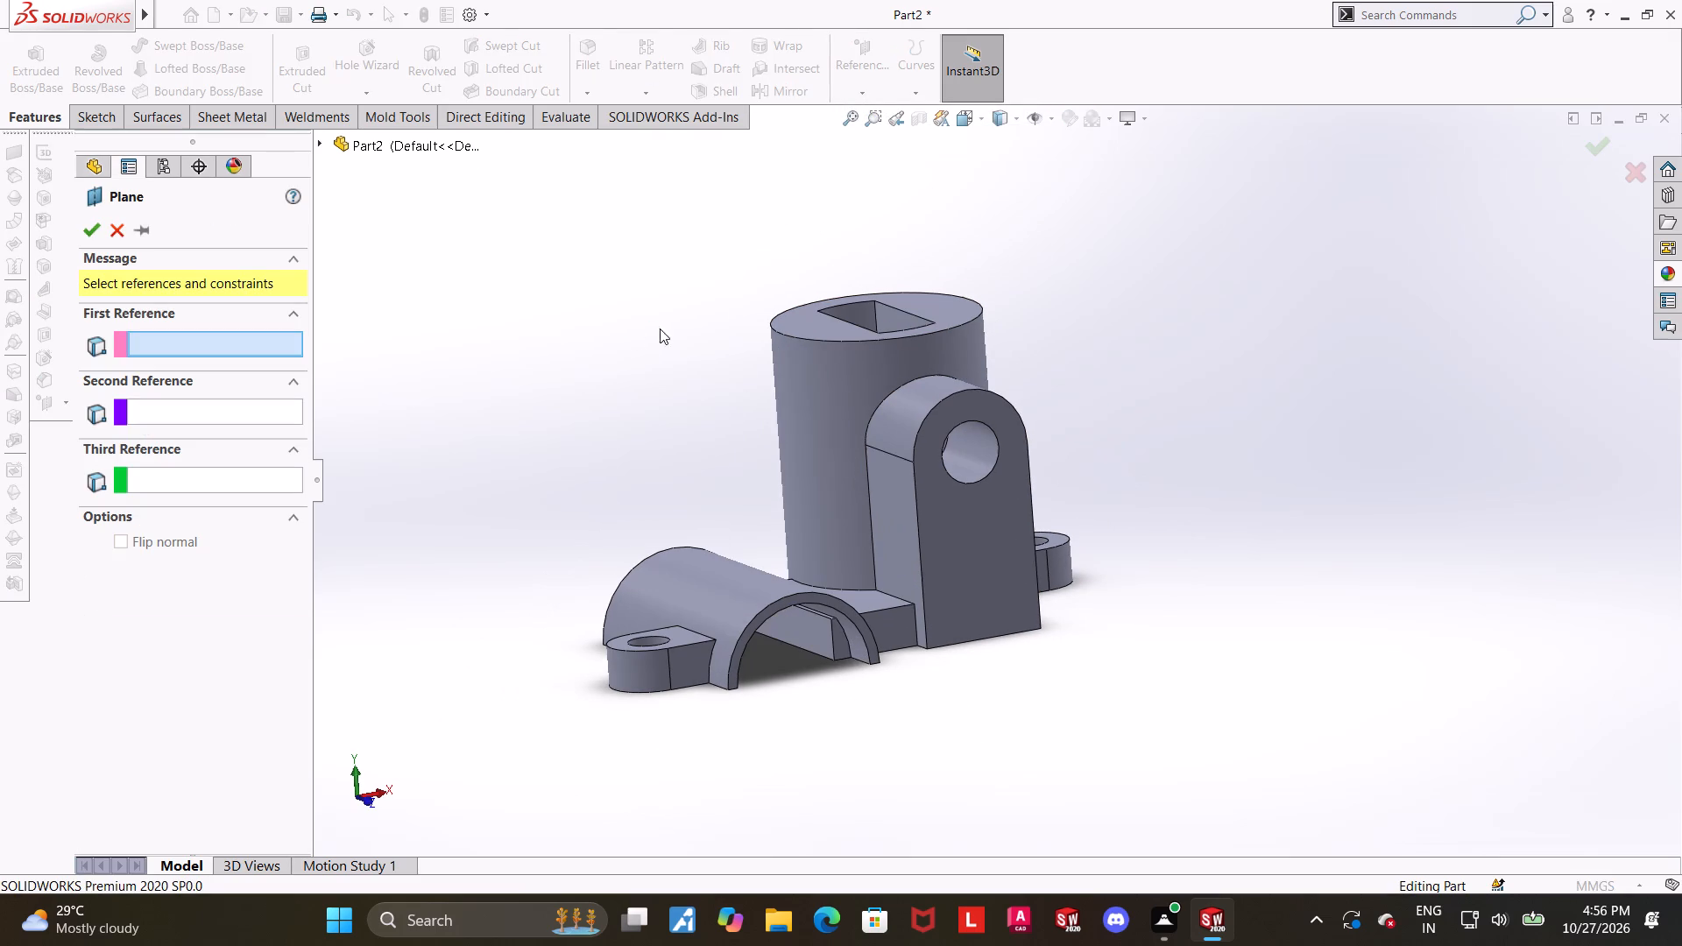
pyautogui.click(322, 144)
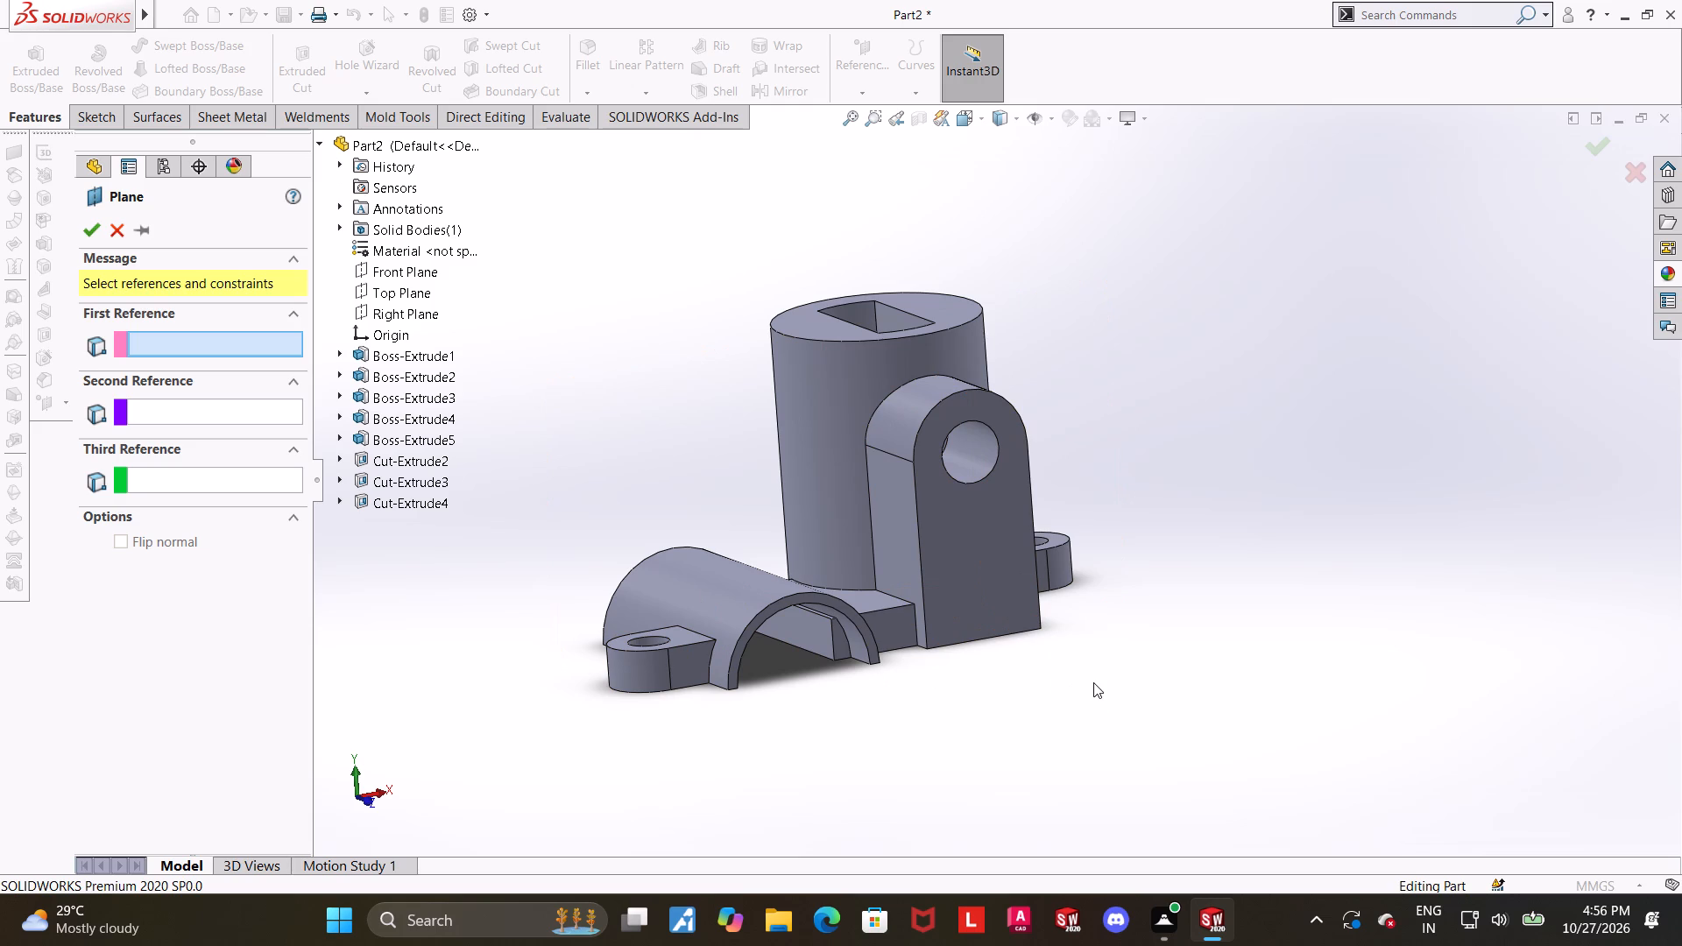
pyautogui.click(870, 641)
pyautogui.moveTo(1092, 583); pyautogui.dragTo(1119, 706, button='middle')
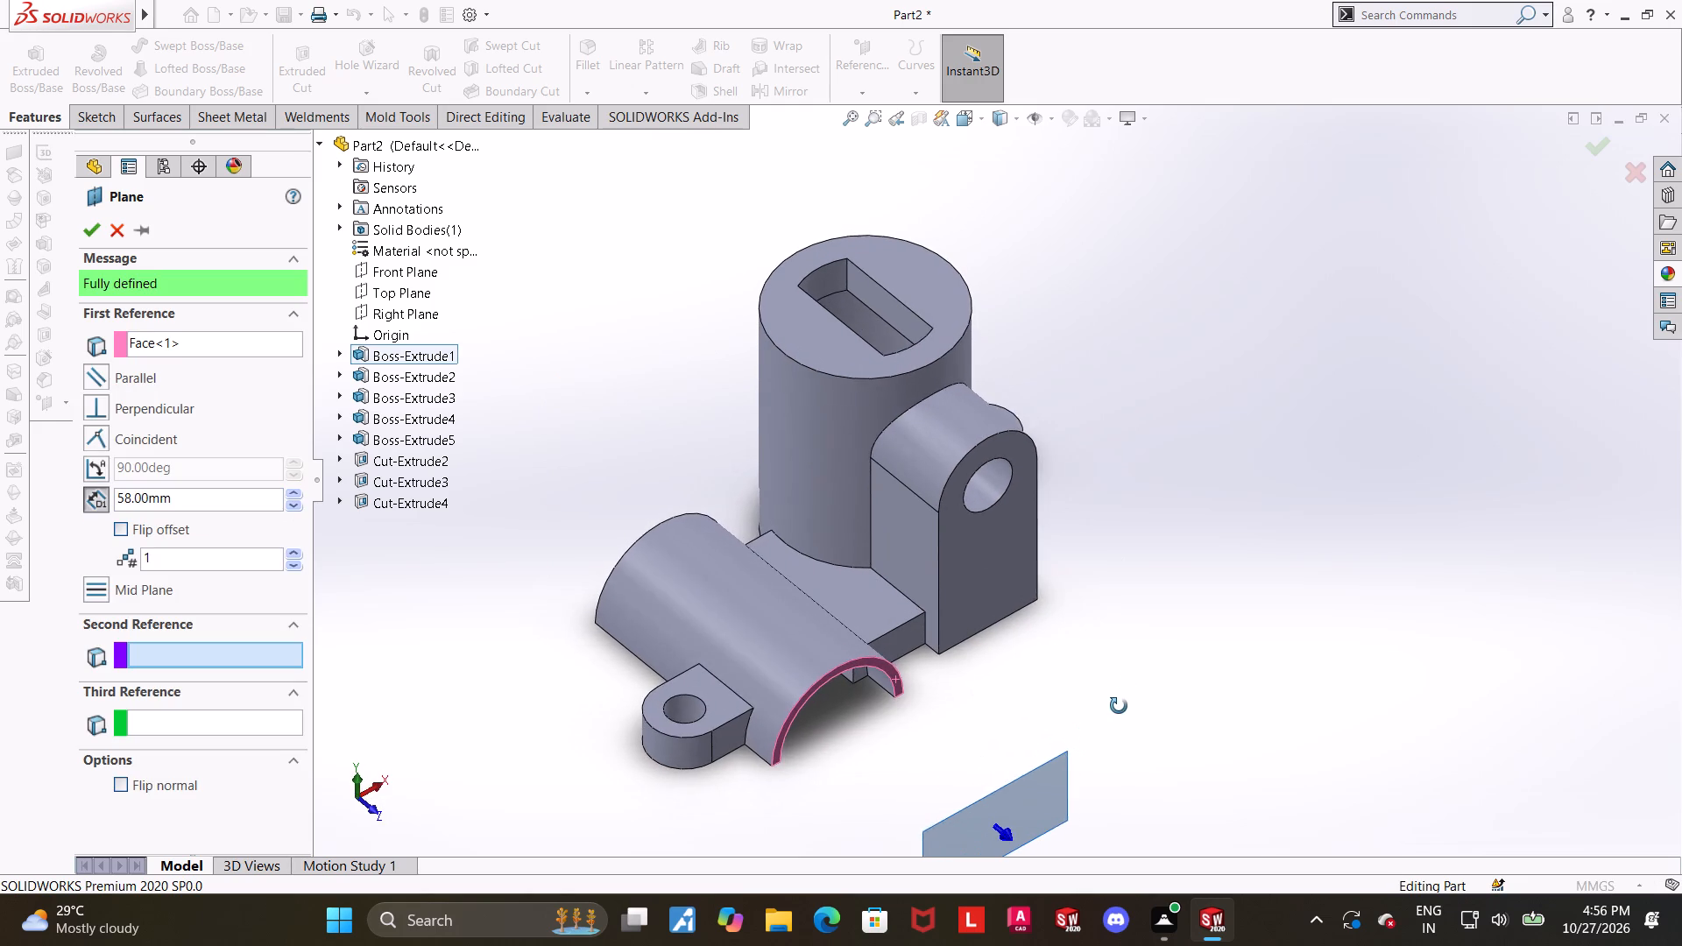
pyautogui.moveTo(1119, 706); pyautogui.dragTo(1113, 698, button='middle')
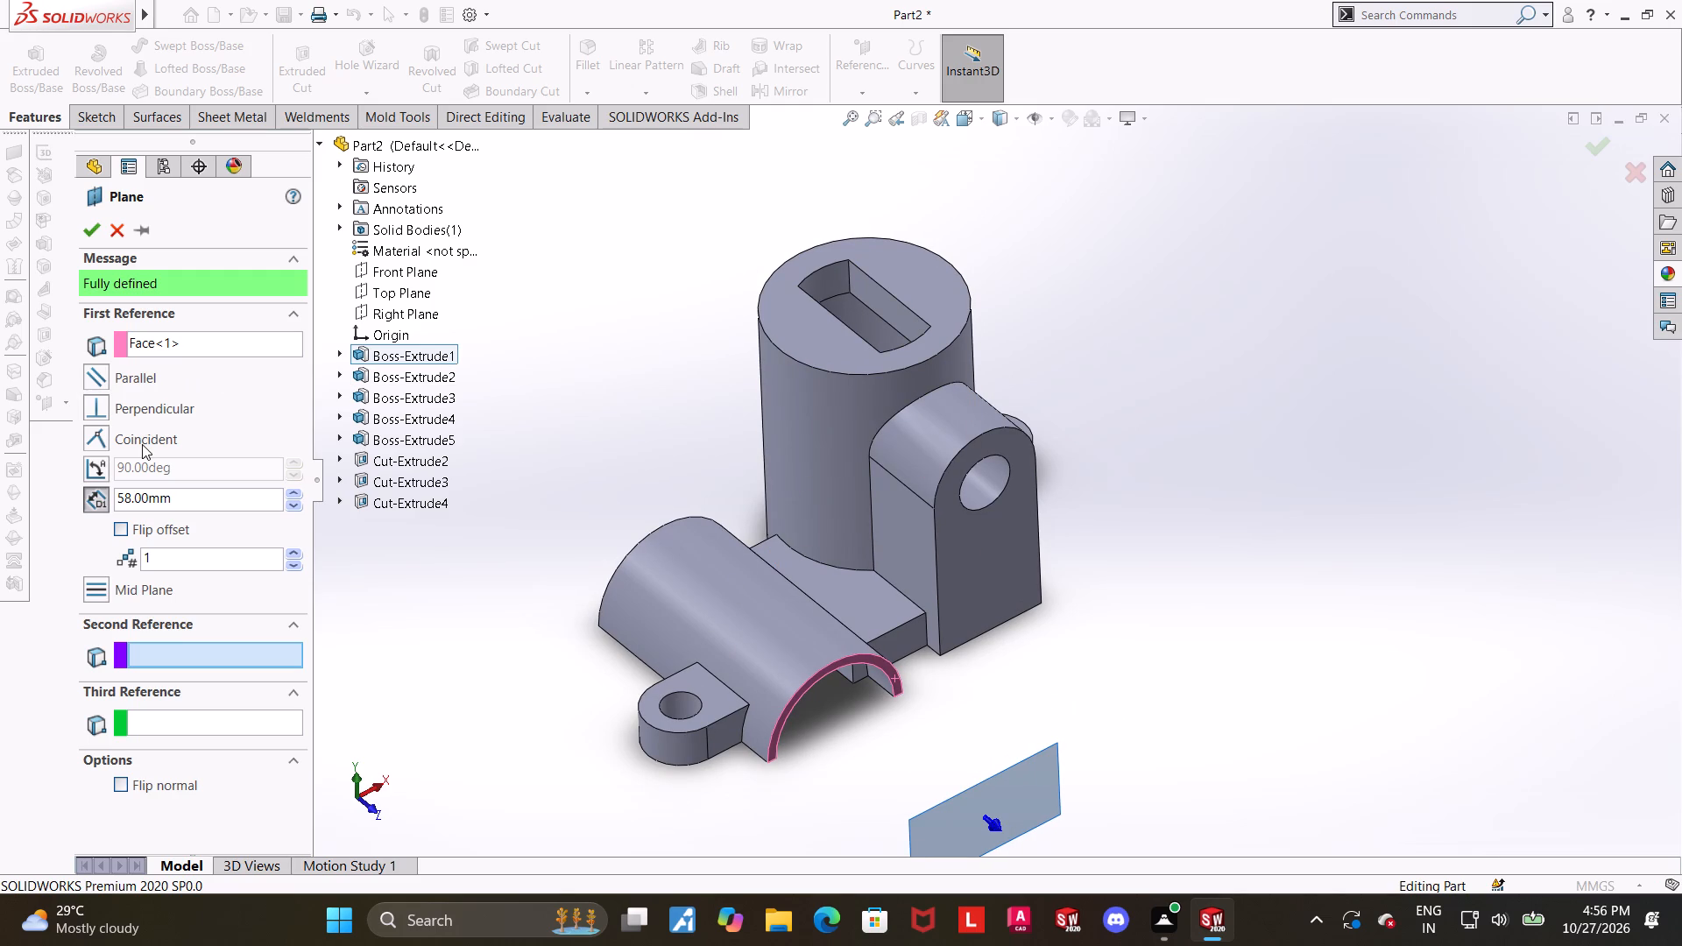
pyautogui.click(122, 525)
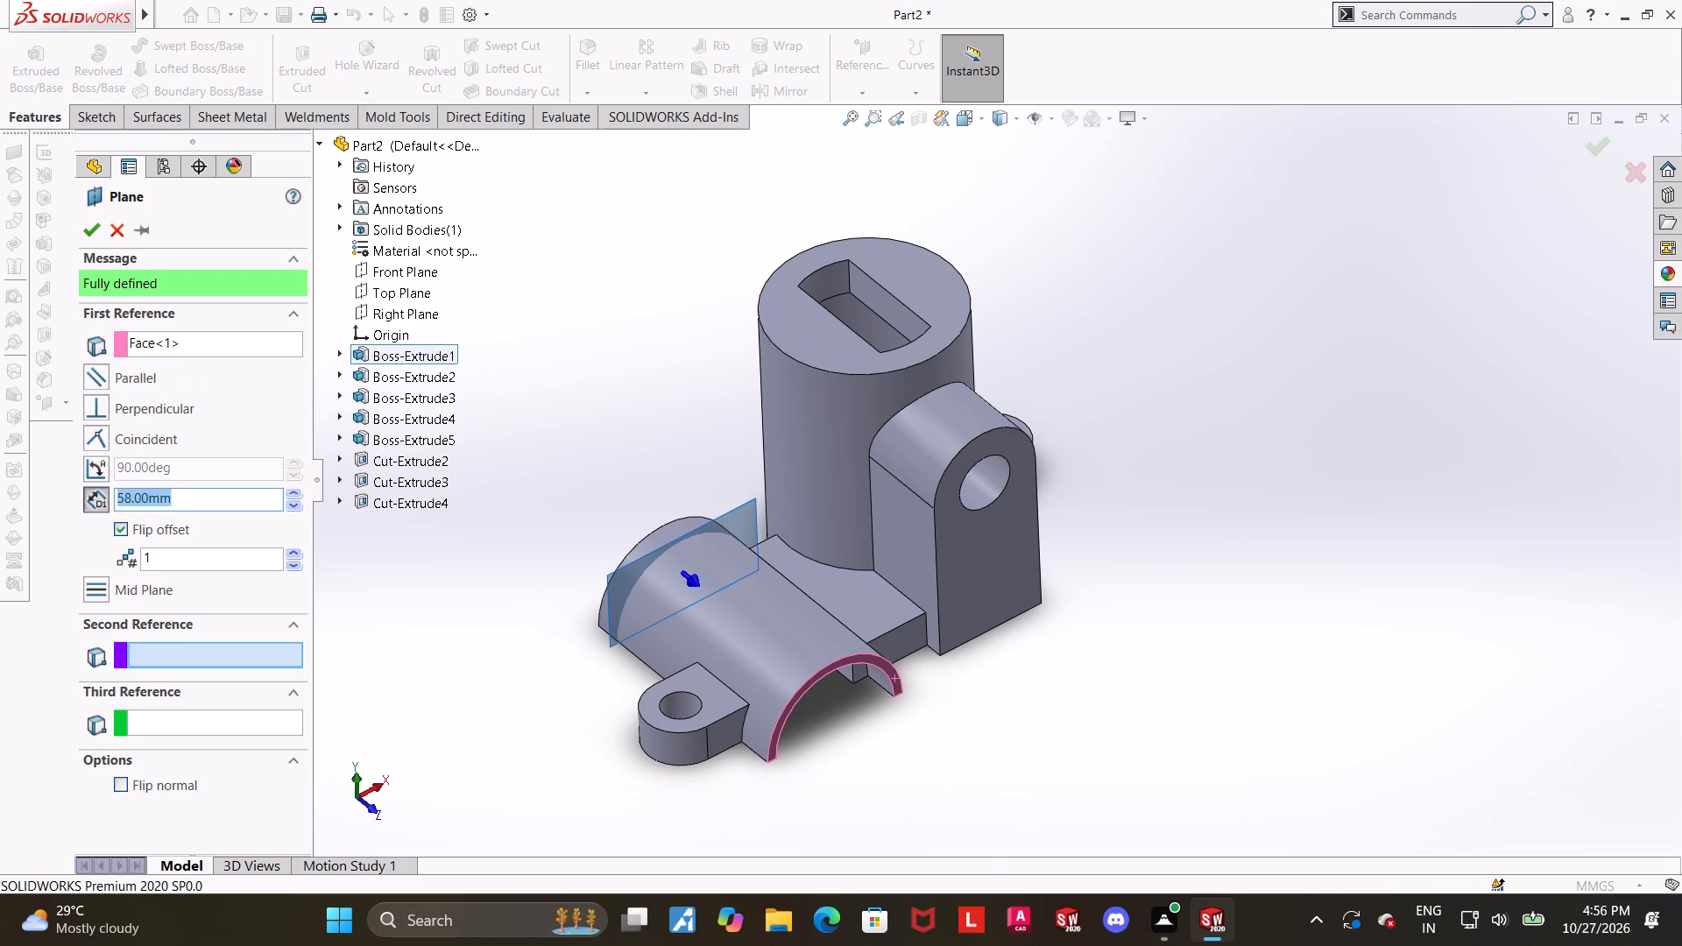
pyautogui.write('50')
pyautogui.press('Return')
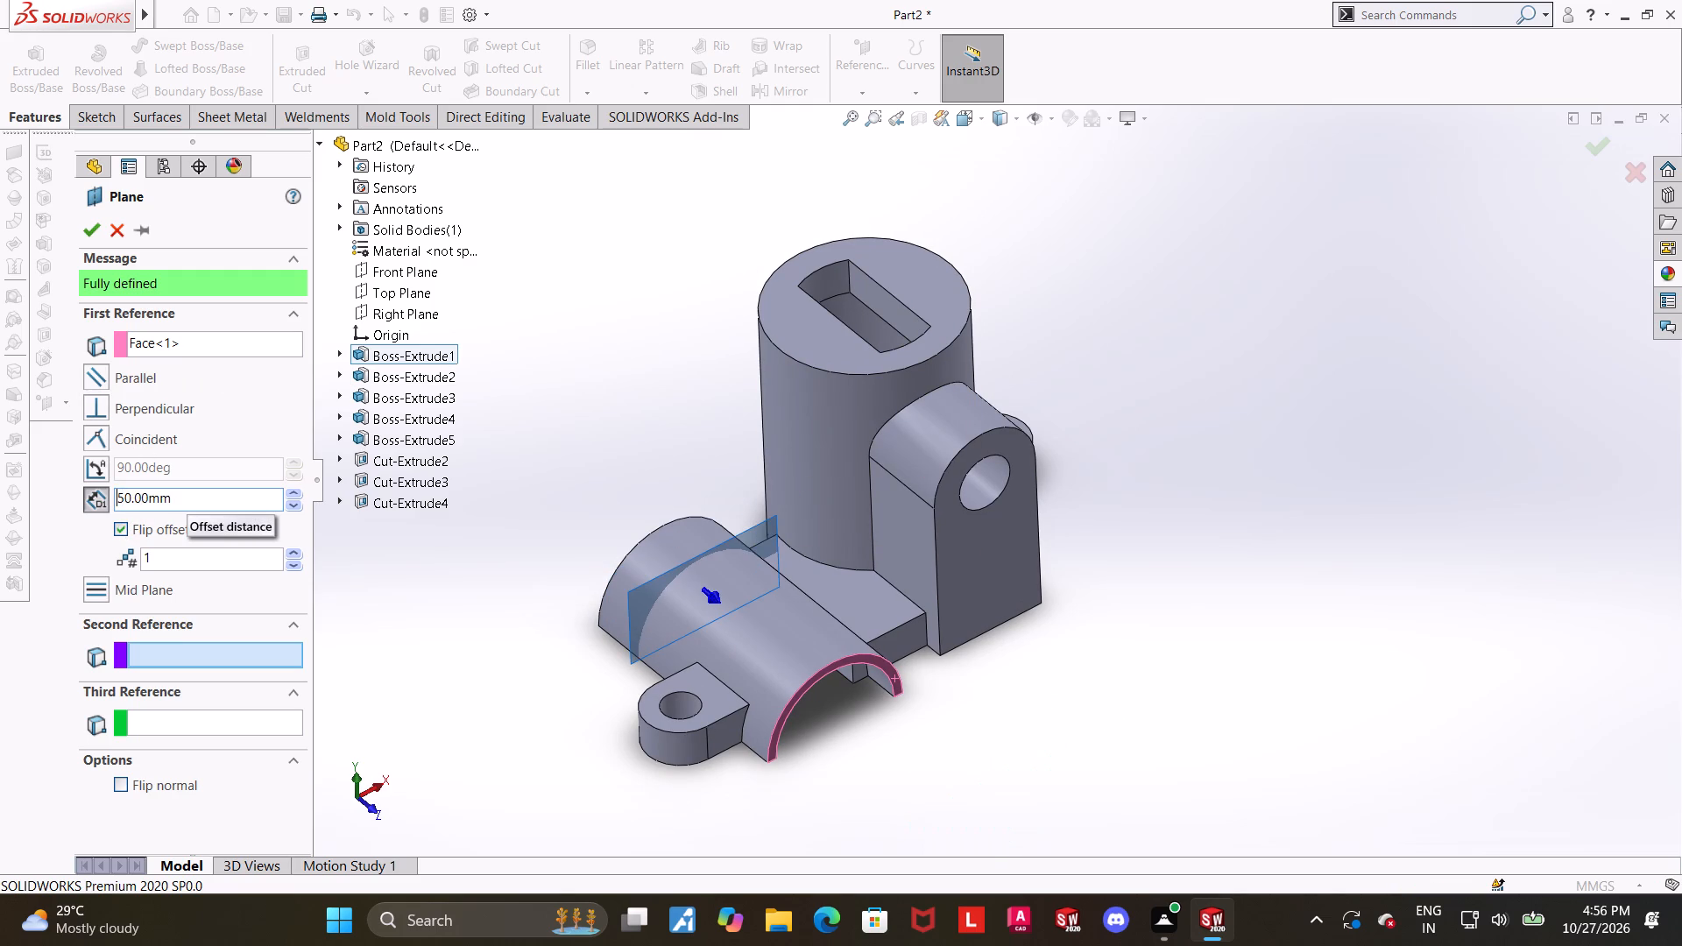
pyautogui.click(88, 224)
pyautogui.click(541, 276)
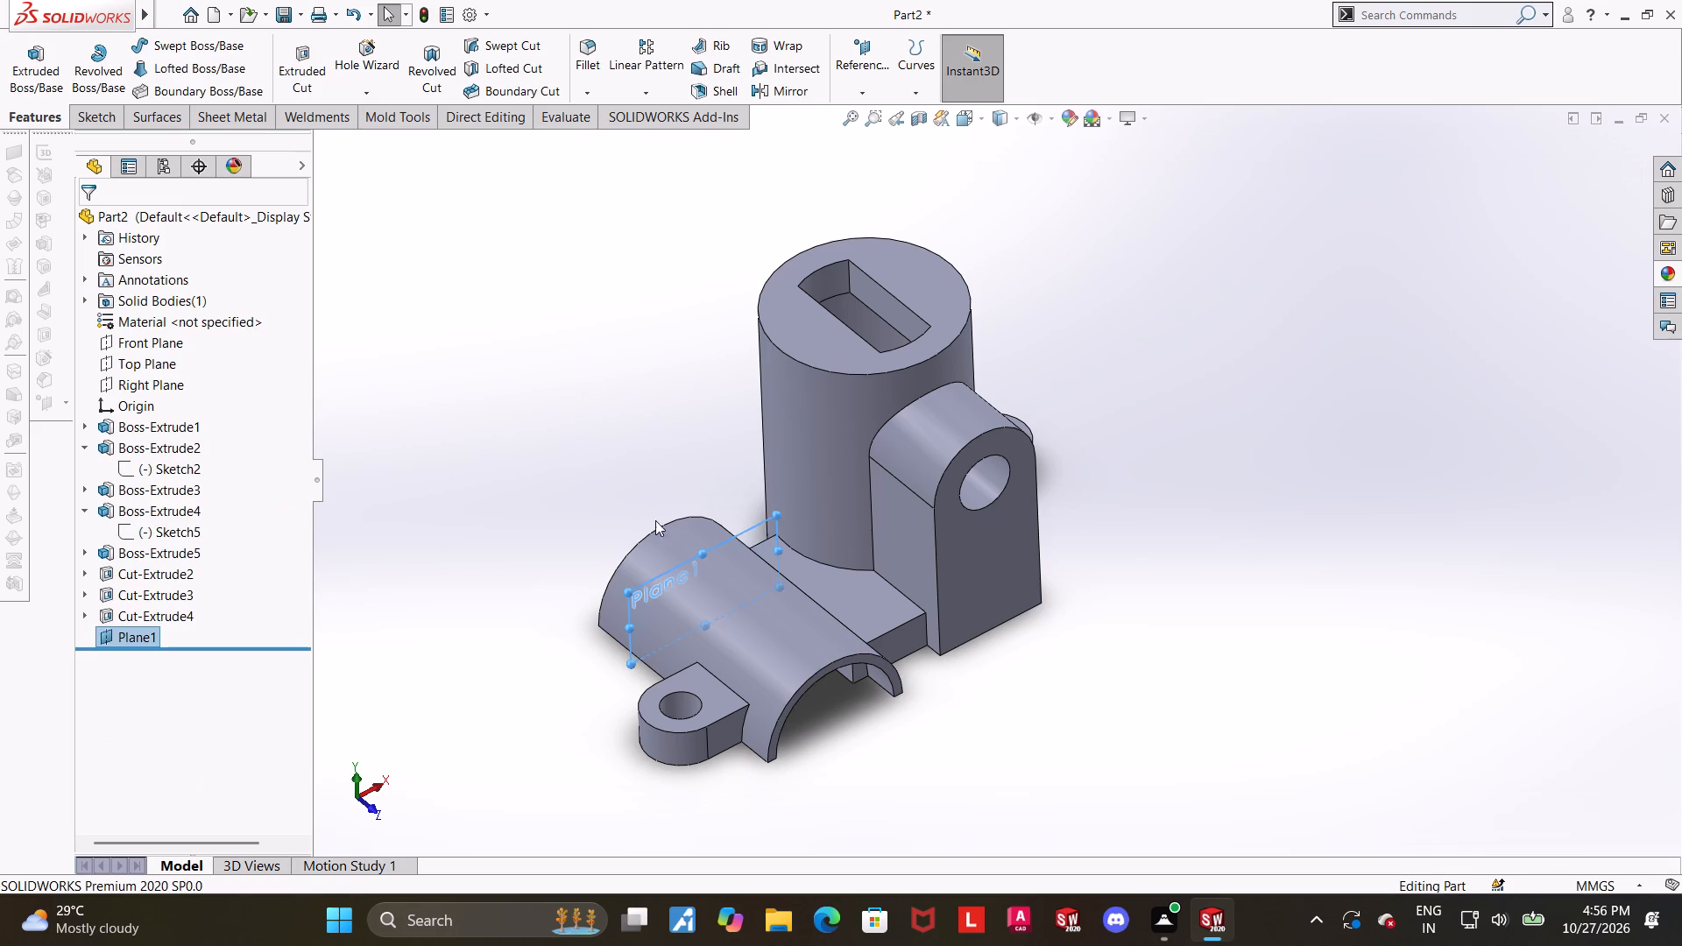
# Enlarge the offset plane's border upward so it extends well above the half-cylinder shell.
pyautogui.click(648, 596)
pyautogui.press('Escape')
pyautogui.press('Escape')
pyautogui.click(456, 494)
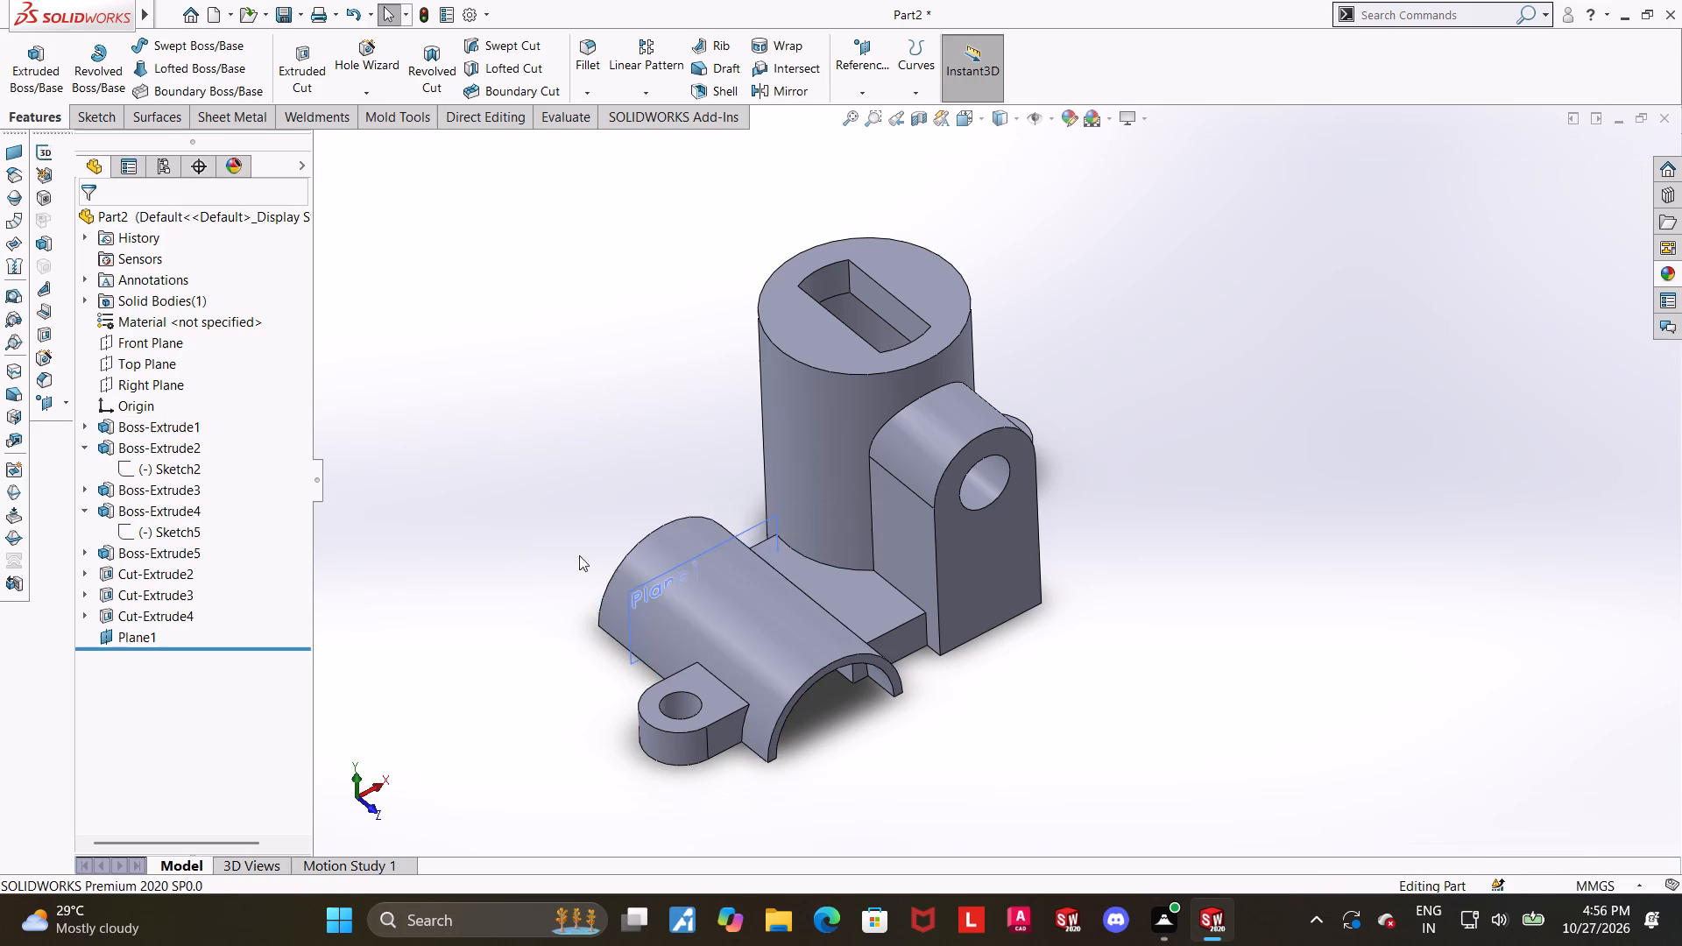
pyautogui.moveTo(603, 562); pyautogui.dragTo(539, 493, button='middle')
pyautogui.scroll(-4, 681, 596)
pyautogui.click(695, 596)
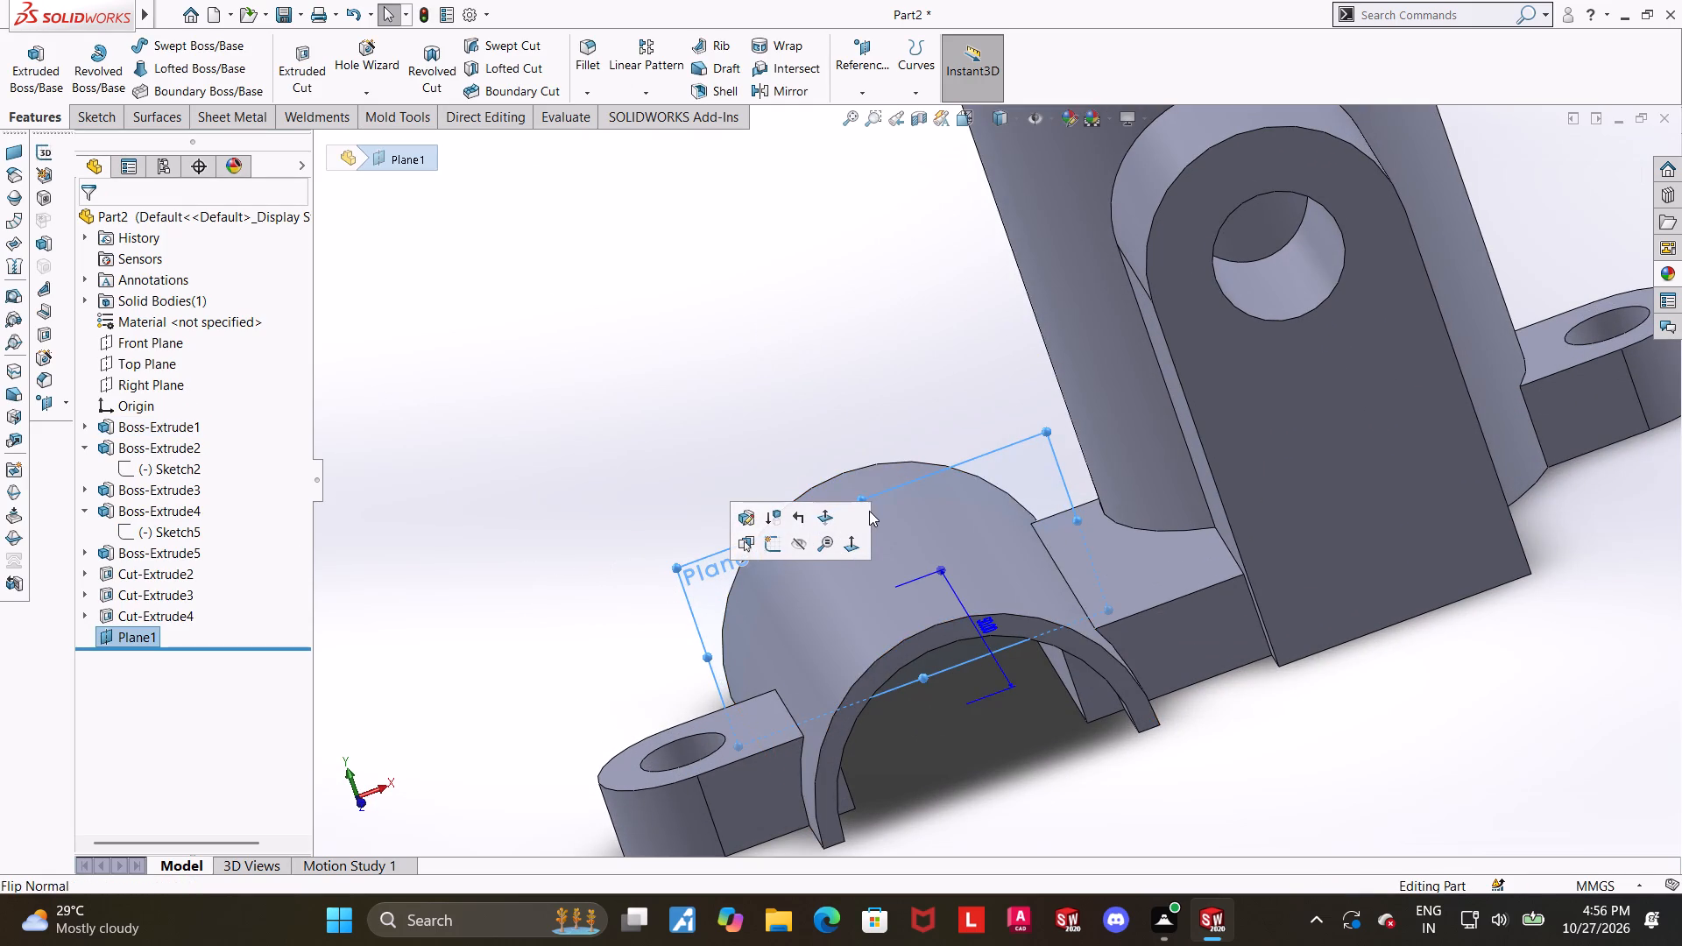
pyautogui.press('Escape')
pyautogui.click(1046, 463)
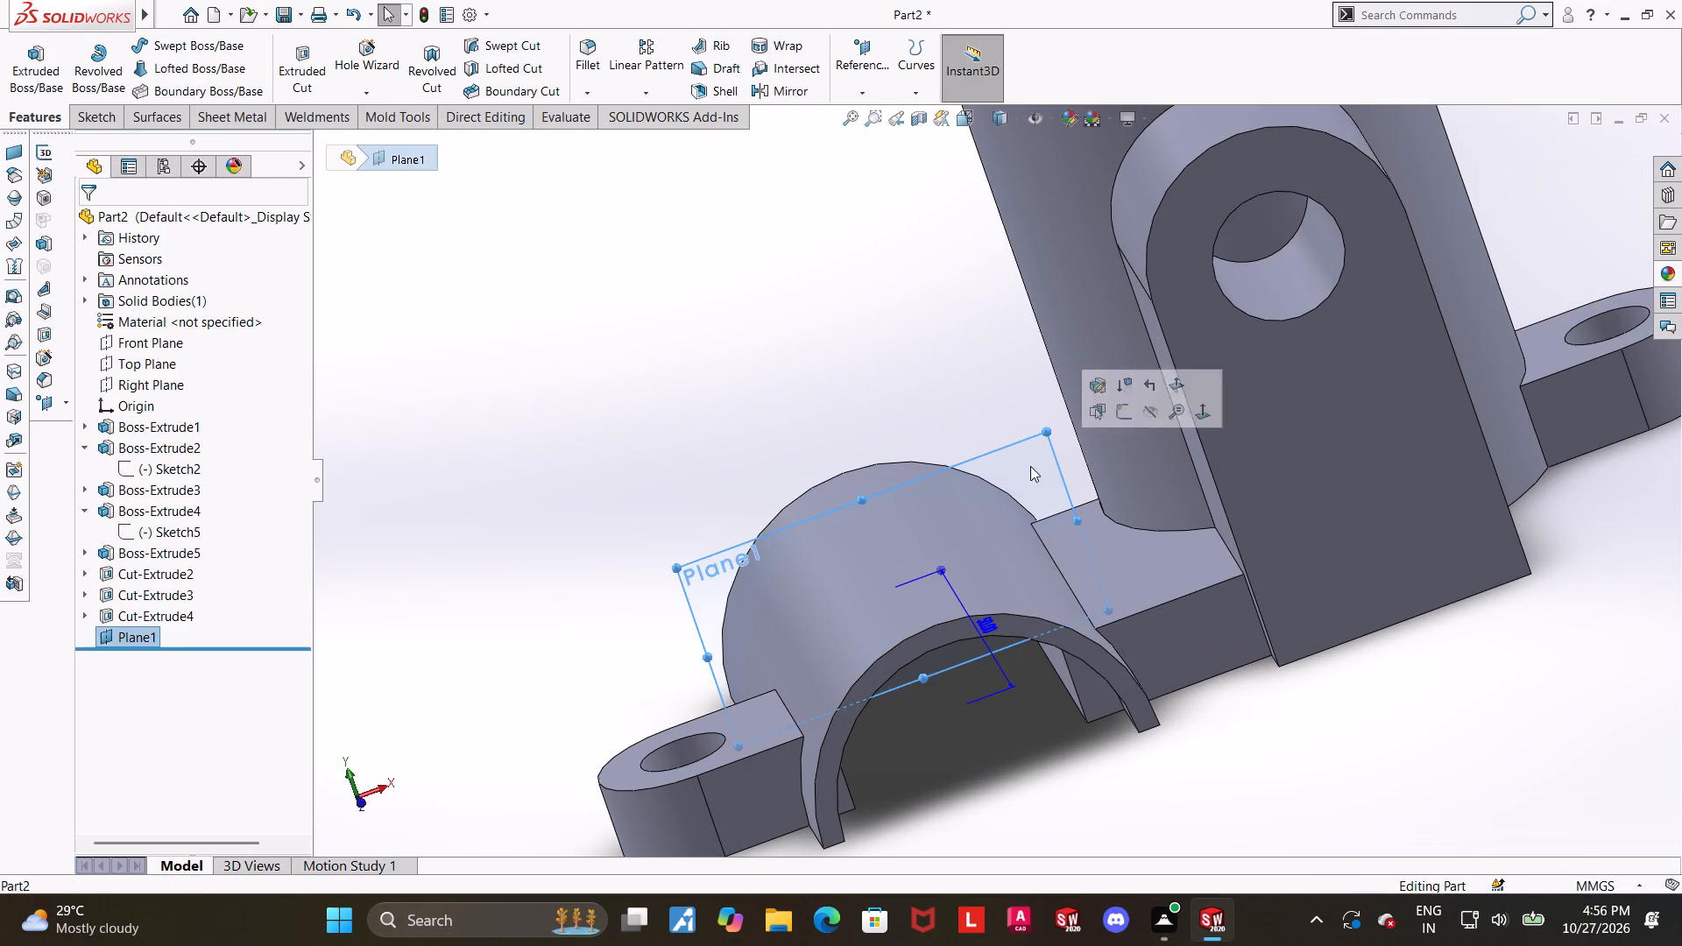
pyautogui.moveTo(861, 499); pyautogui.dragTo(702, 88)
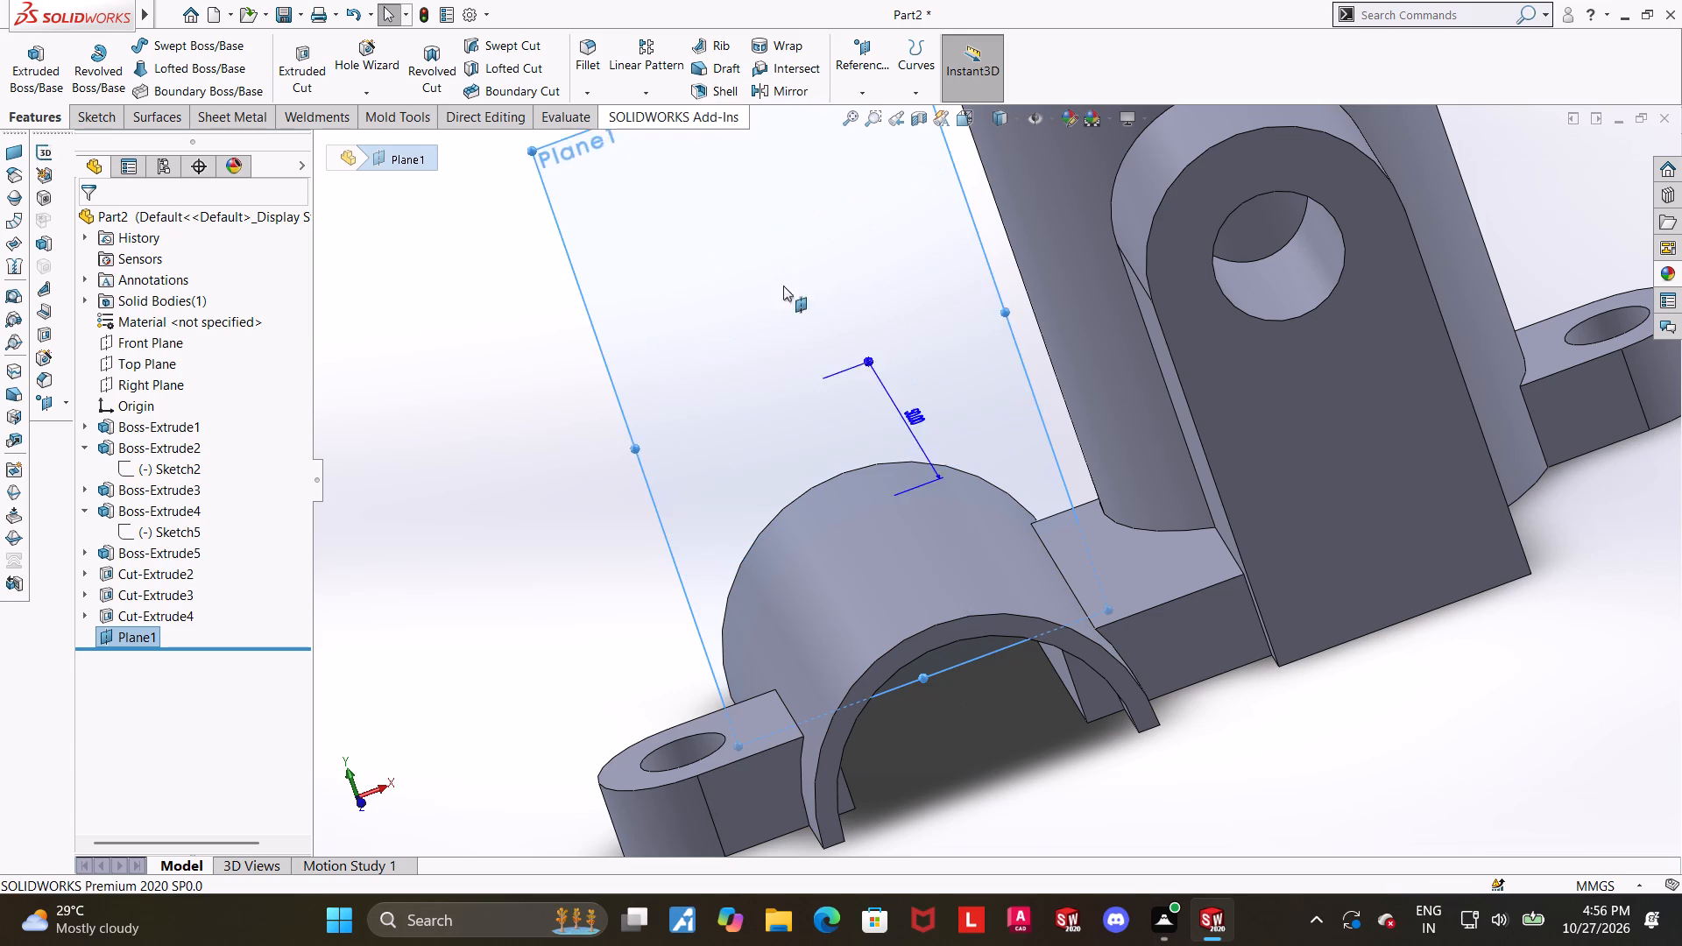
# Widen the offset plane's border on both sides so it spans beyond the whole part.
pyautogui.scroll(4, 872, 378)
pyautogui.scroll(1, 1354, 434)
pyautogui.middleClick(1350, 434)
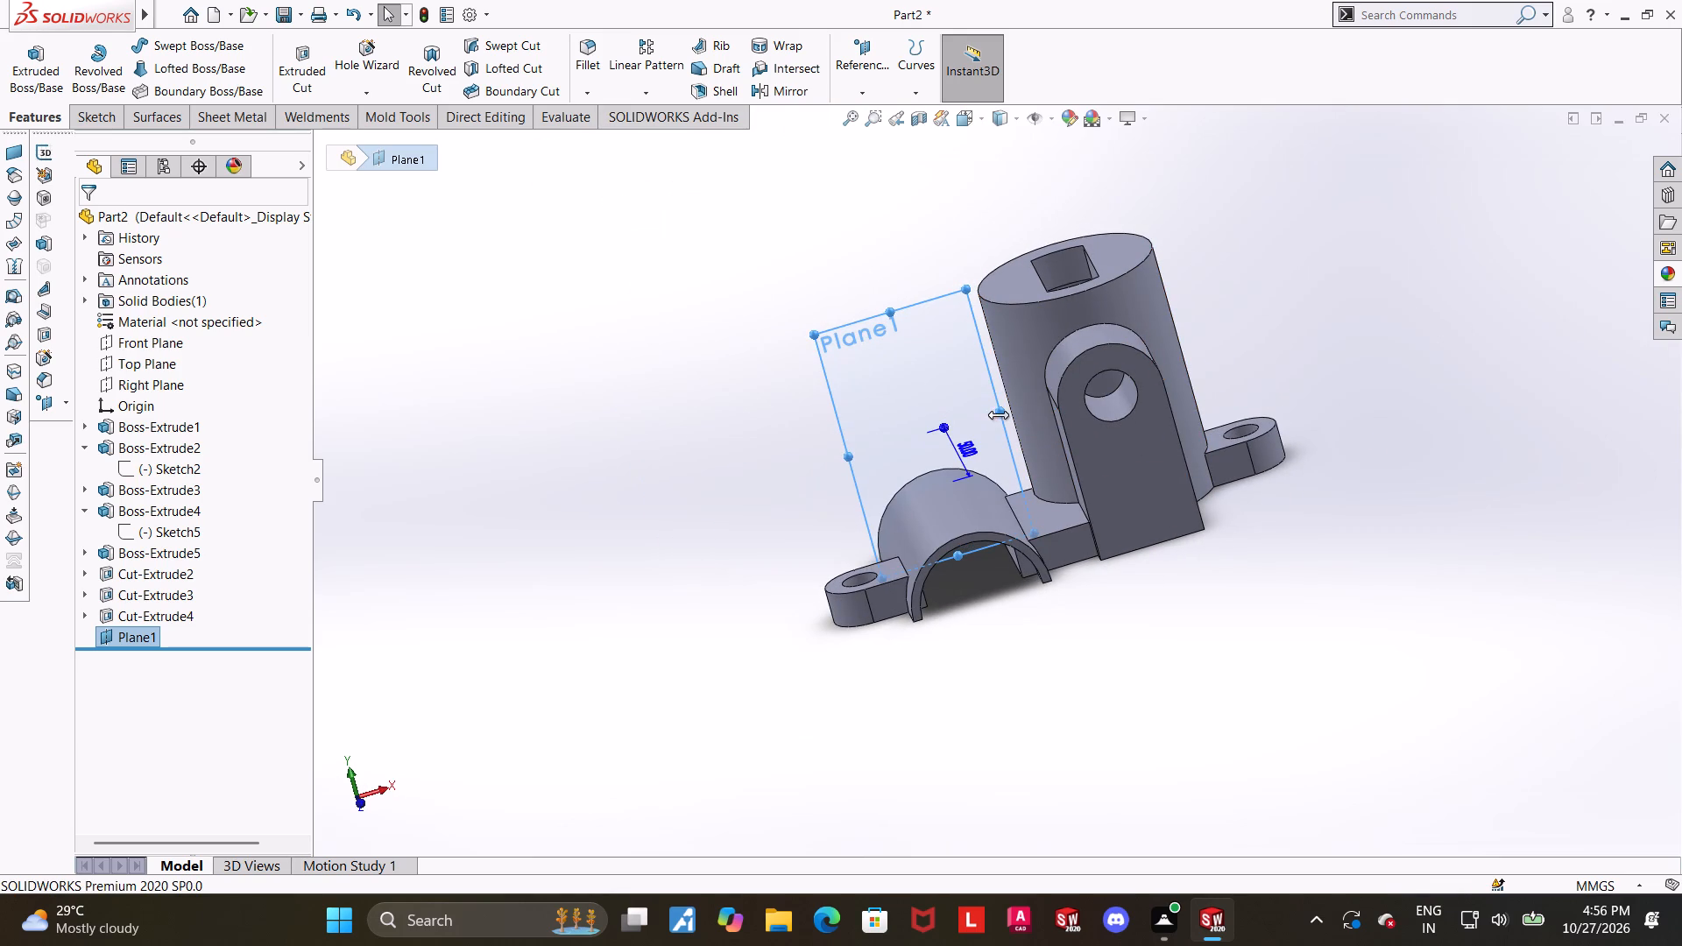
pyautogui.moveTo(999, 414); pyautogui.dragTo(1500, 305)
pyautogui.click(1430, 545)
pyautogui.moveTo(1363, 483); pyautogui.dragTo(1425, 491, button='middle')
pyautogui.scroll(1, 1360, 484)
pyautogui.click(943, 403)
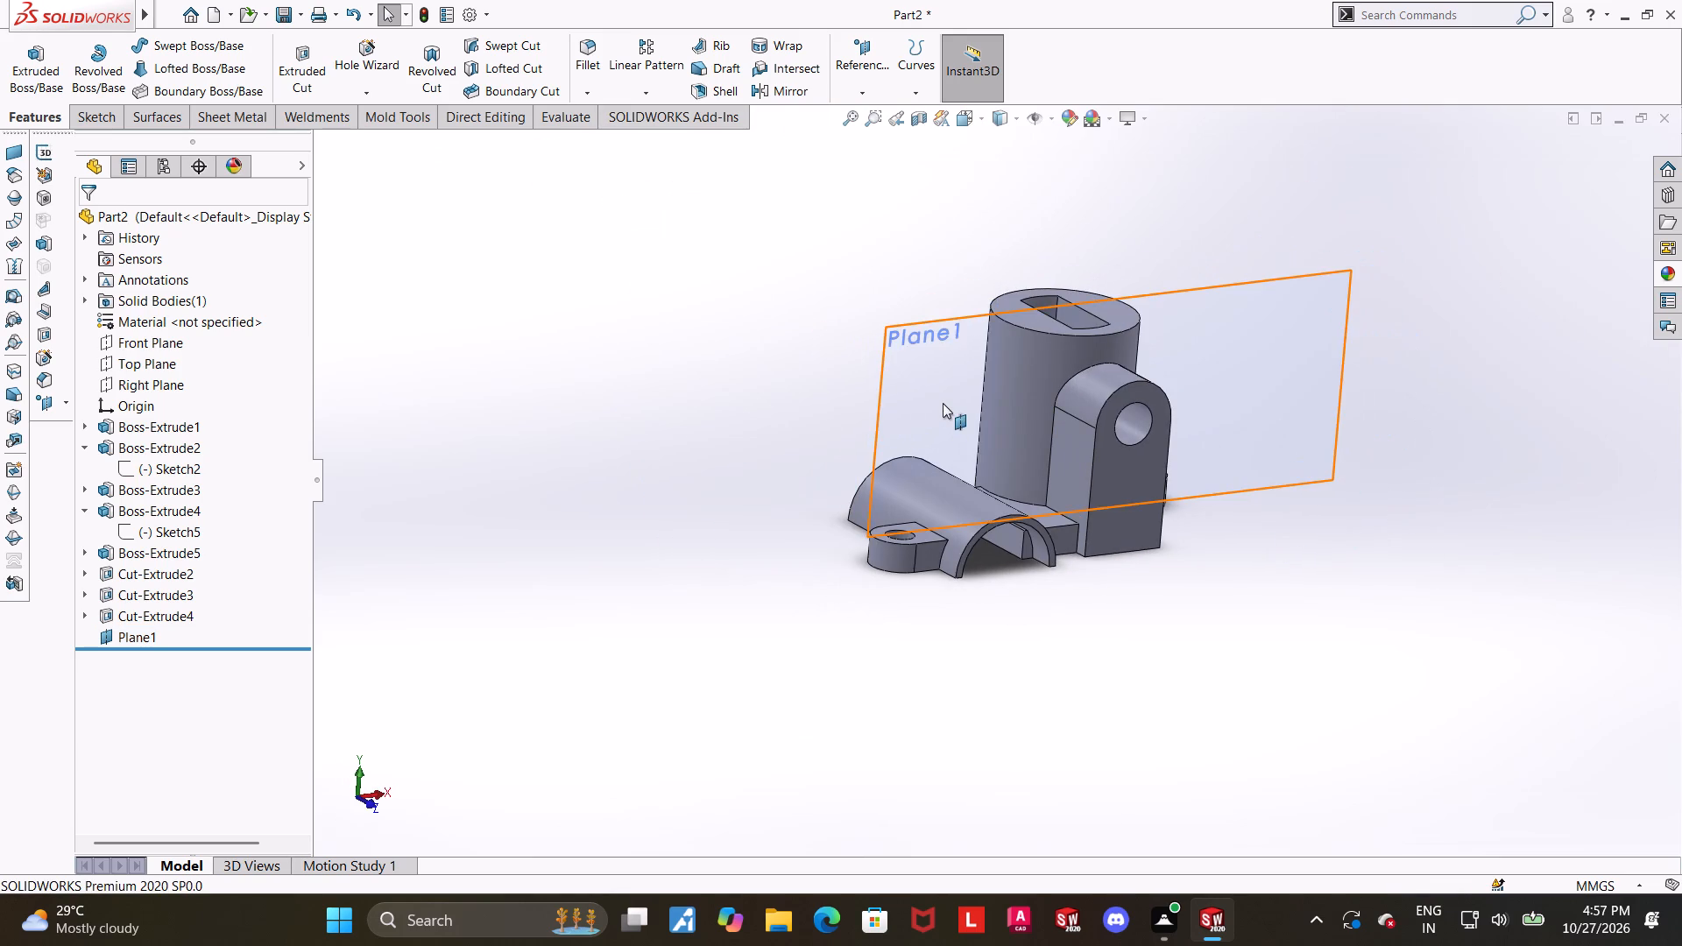
pyautogui.moveTo(875, 431); pyautogui.dragTo(587, 440)
pyautogui.moveTo(1233, 759); pyautogui.dragTo(1234, 746)
pyautogui.scroll(1, 1193, 631)
pyautogui.moveTo(1190, 630); pyautogui.dragTo(1115, 600, button='middle')
pyautogui.scroll(-4, 1079, 447)
# Sketch on the offset plane a sloping line about 54 mm long from the half-cylinder shell's outer arc up to the upright cylinder's side.
pyautogui.click(823, 420)
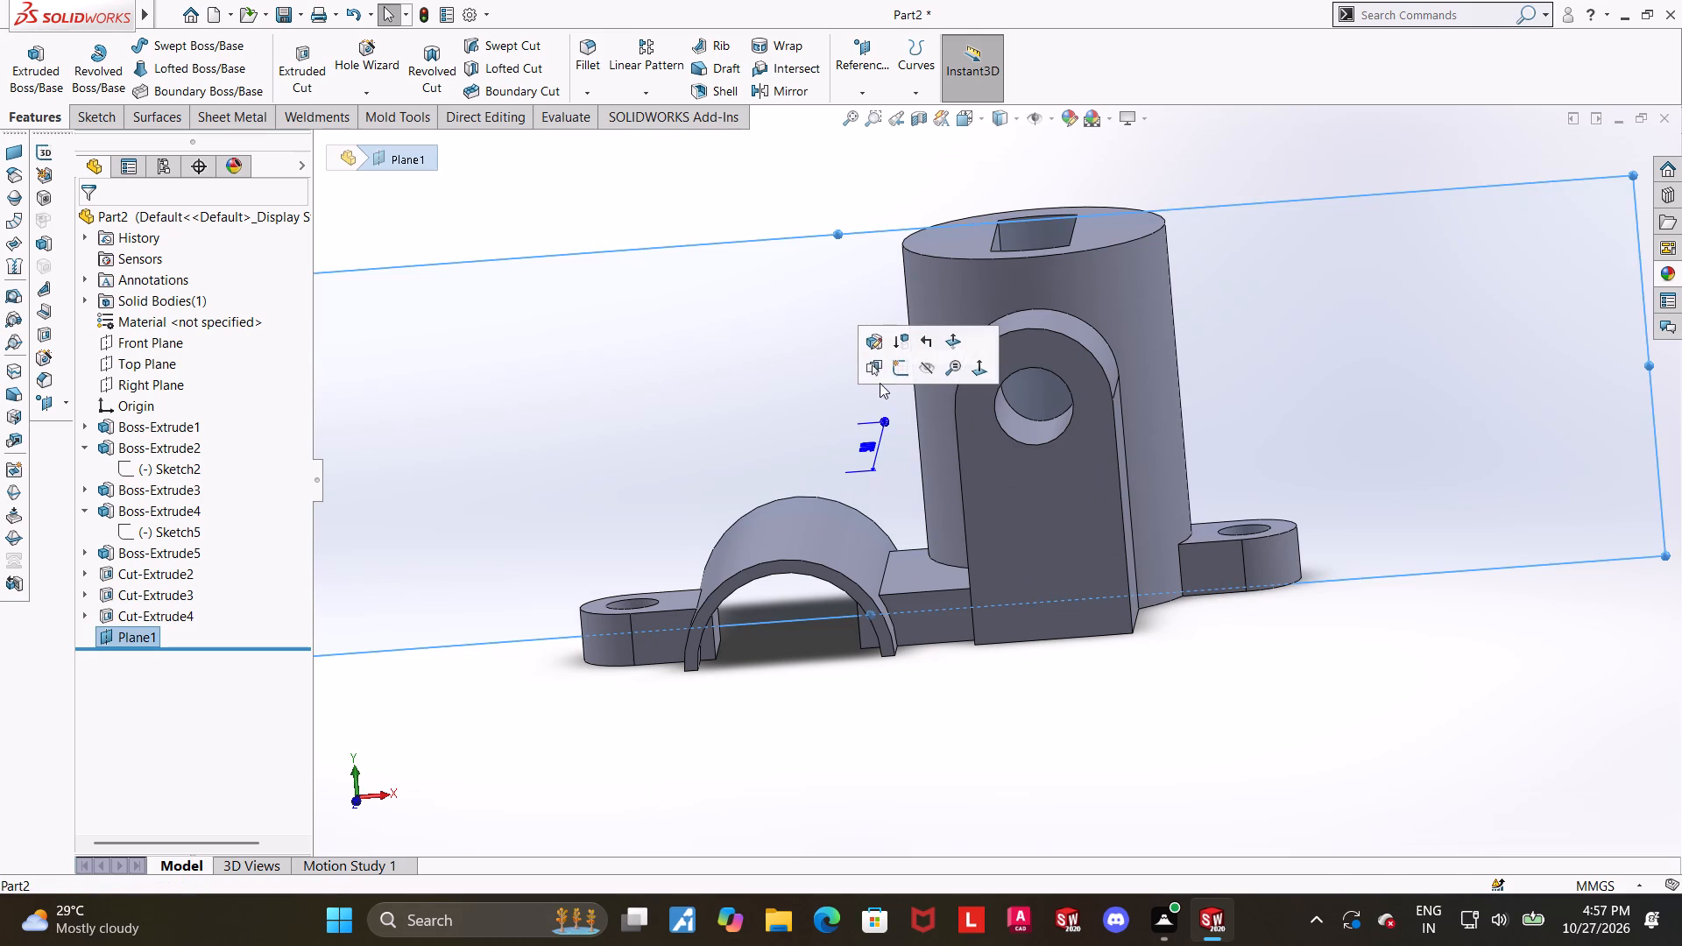
pyautogui.click(900, 374)
pyautogui.click(148, 665)
pyautogui.click(180, 636)
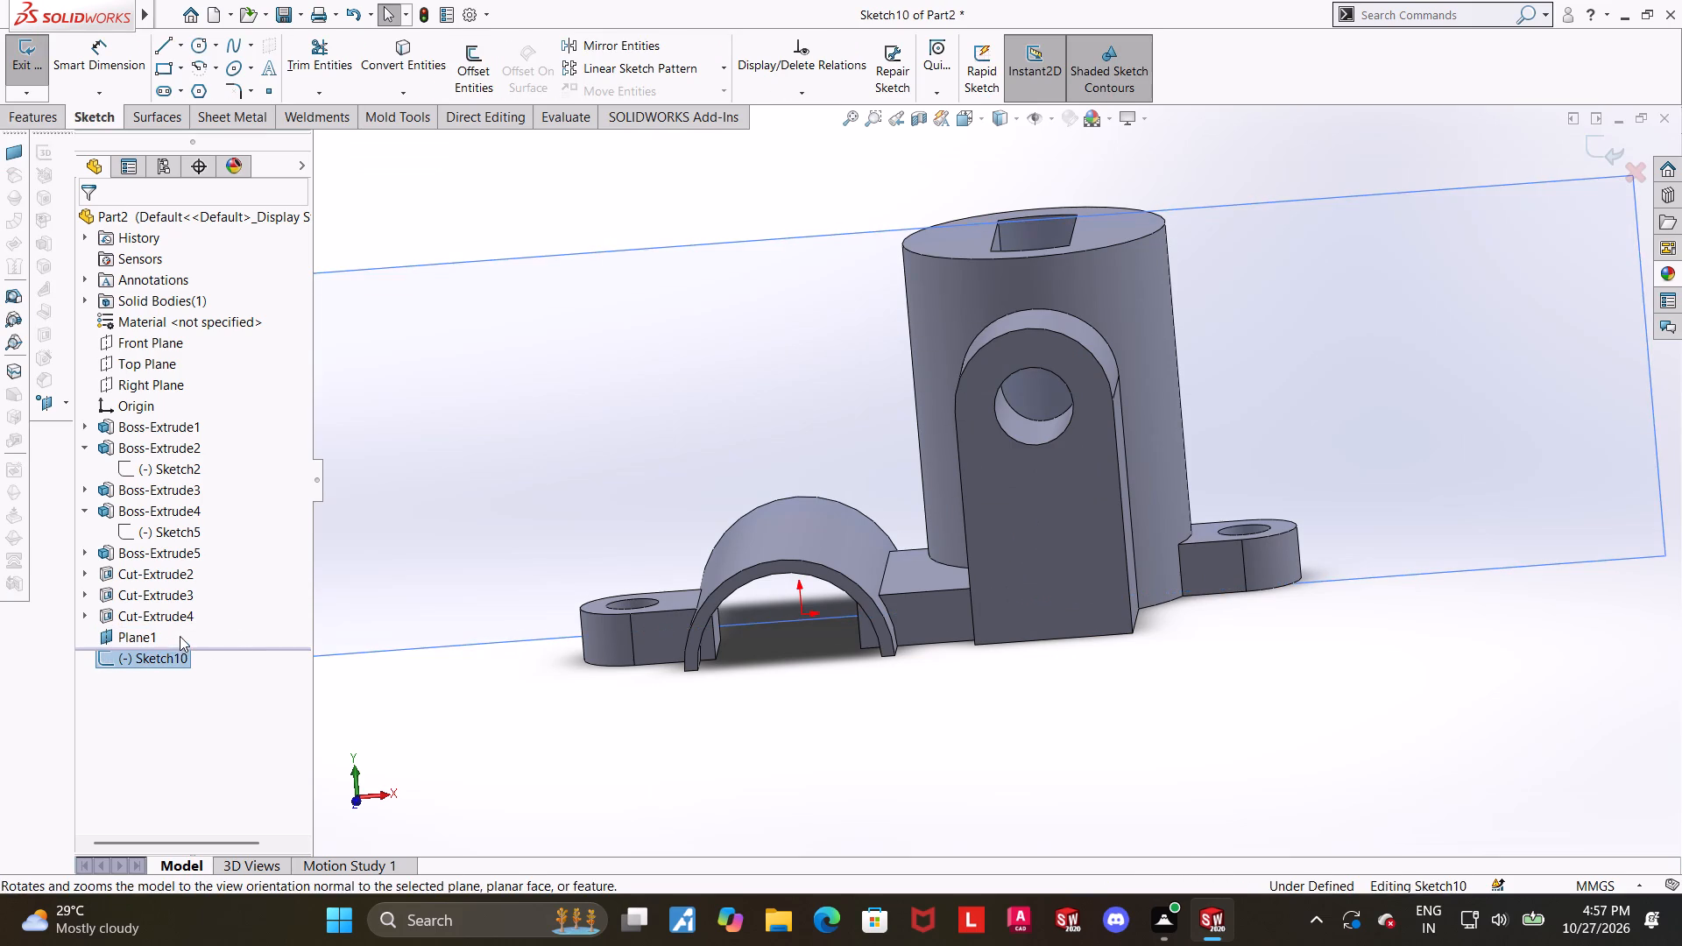
pyautogui.scroll(1, 1141, 695)
pyautogui.scroll(-5, 1302, 465)
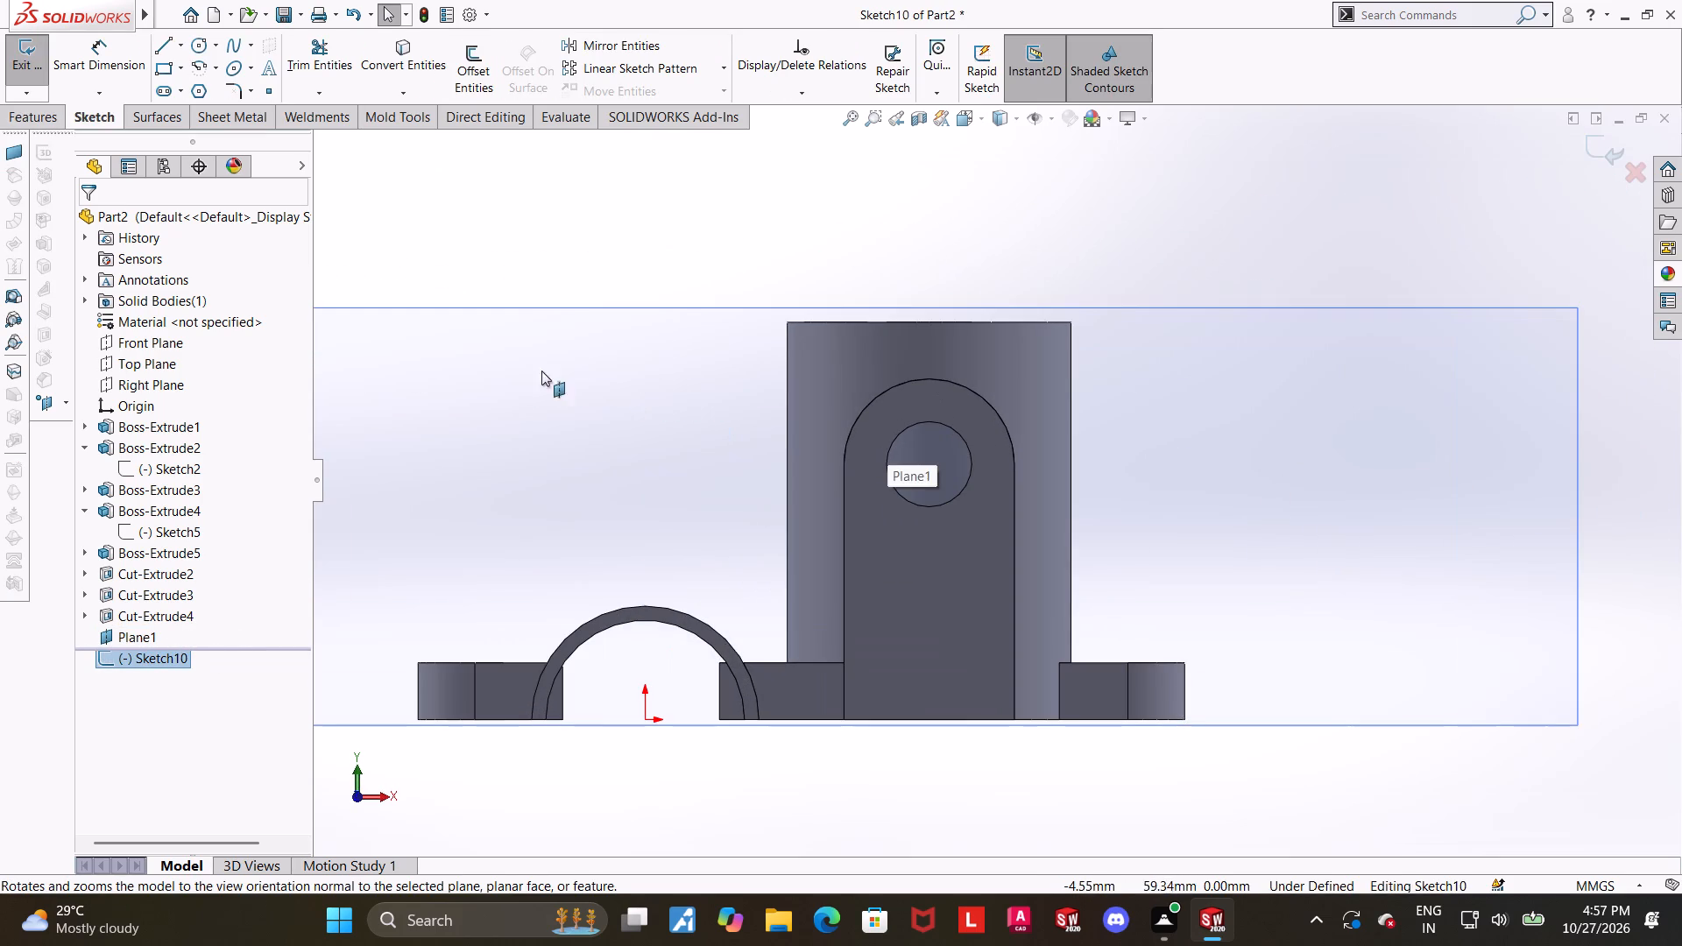
pyautogui.click(170, 52)
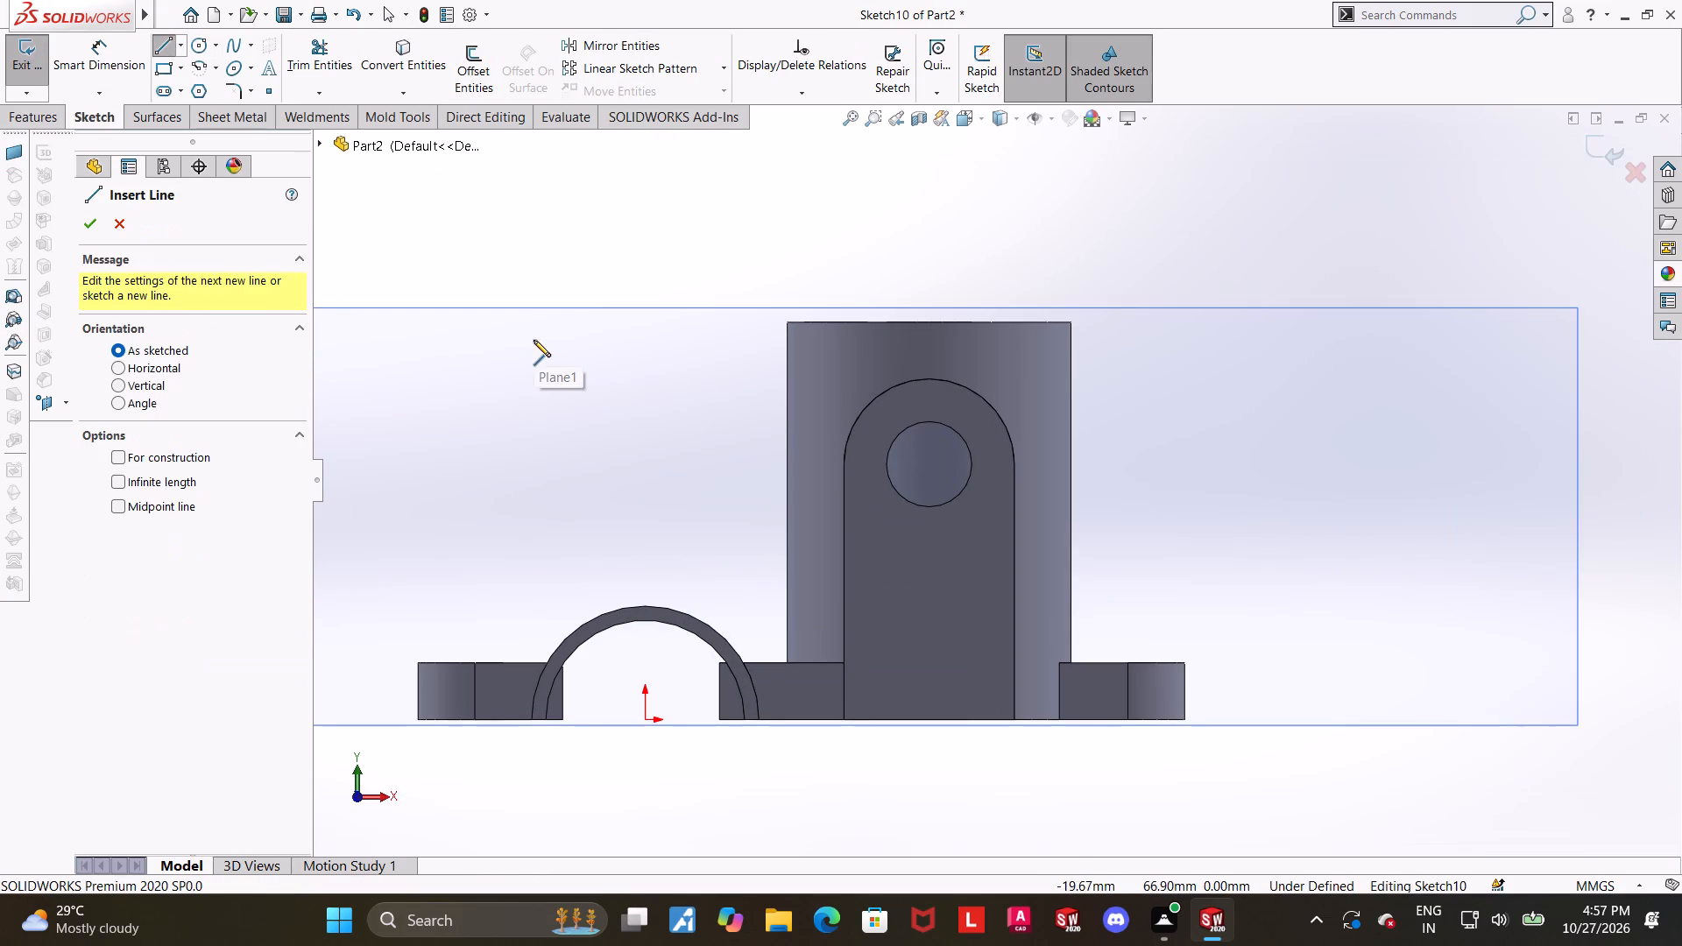
pyautogui.click(563, 641)
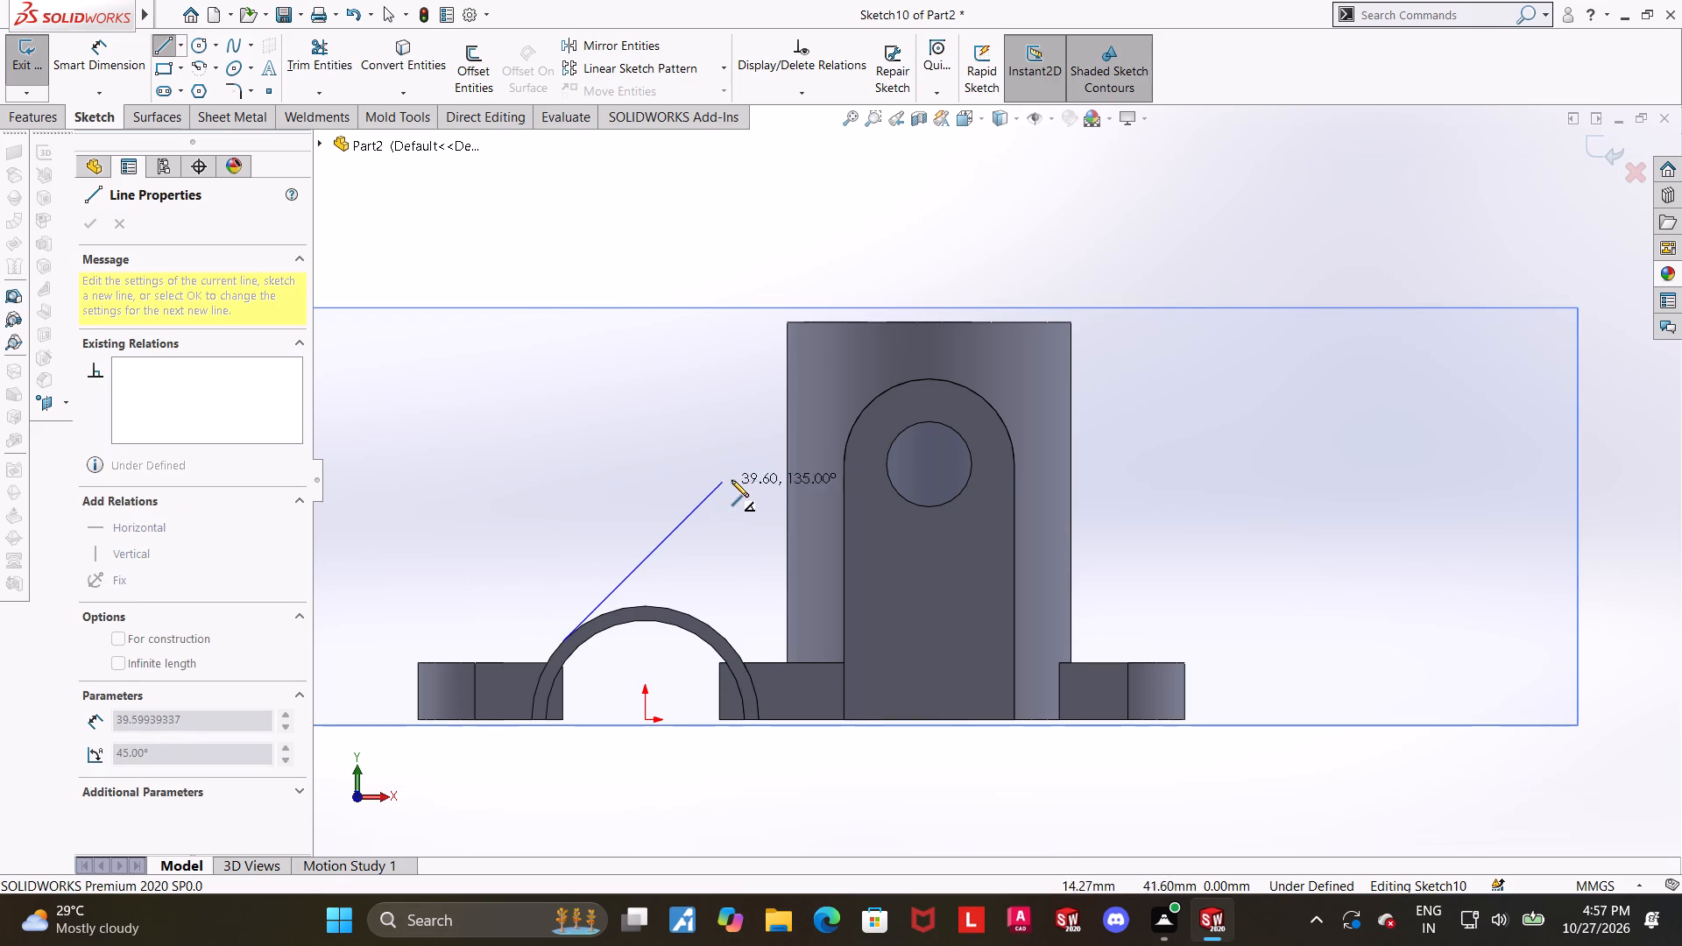
pyautogui.click(789, 430)
pyautogui.press('Escape')
pyautogui.press('Escape')
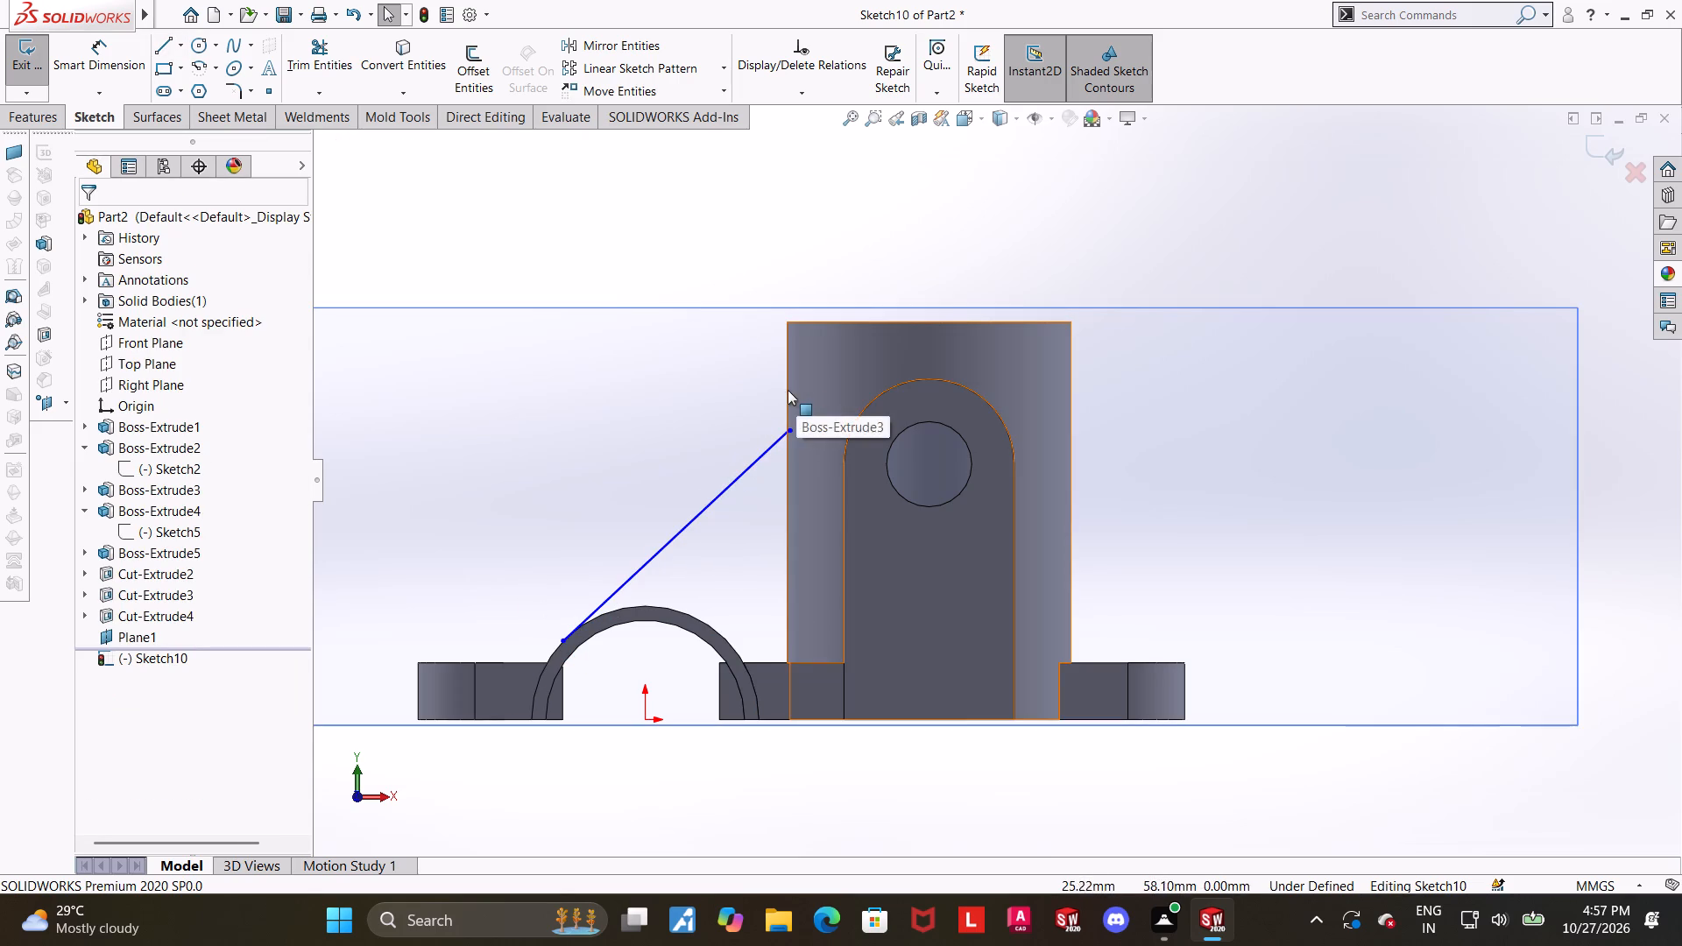
# Make the sloping line's upper endpoint coincident with the upright cylinder's silhouette edge.
pyautogui.click(785, 390)
pyautogui.keyDown('ctrl'); pyautogui.click(789, 433); pyautogui.keyUp('ctrl')
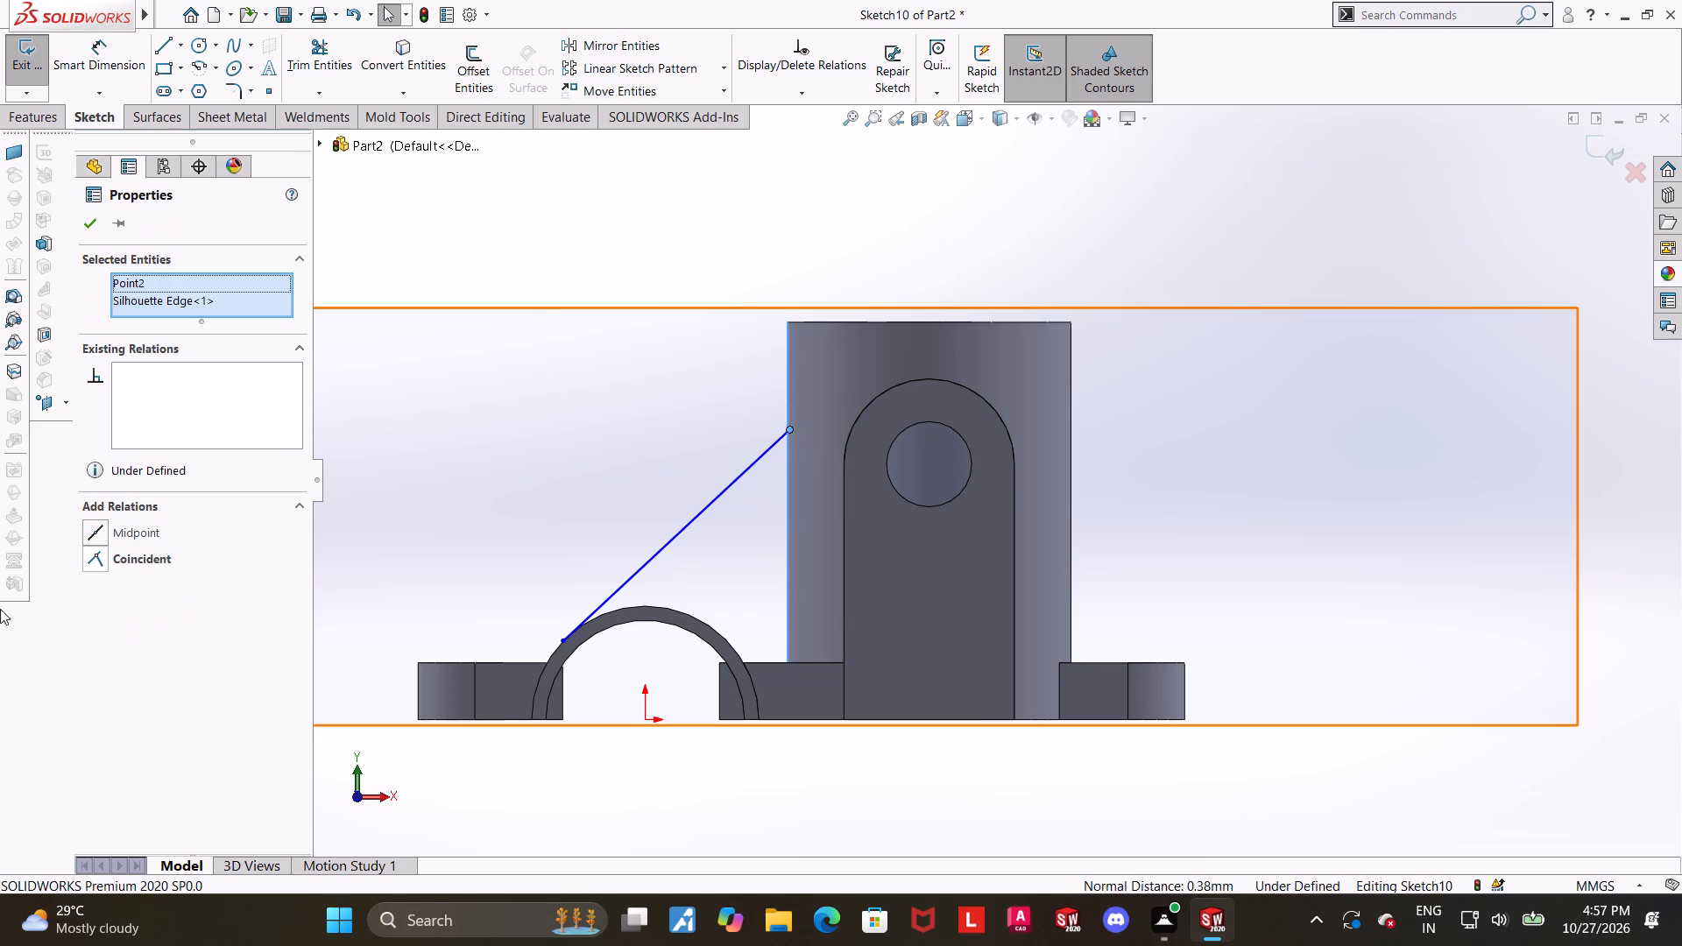
pyautogui.click(88, 549)
pyautogui.scroll(2, 813, 764)
pyautogui.moveTo(886, 808); pyautogui.dragTo(885, 781)
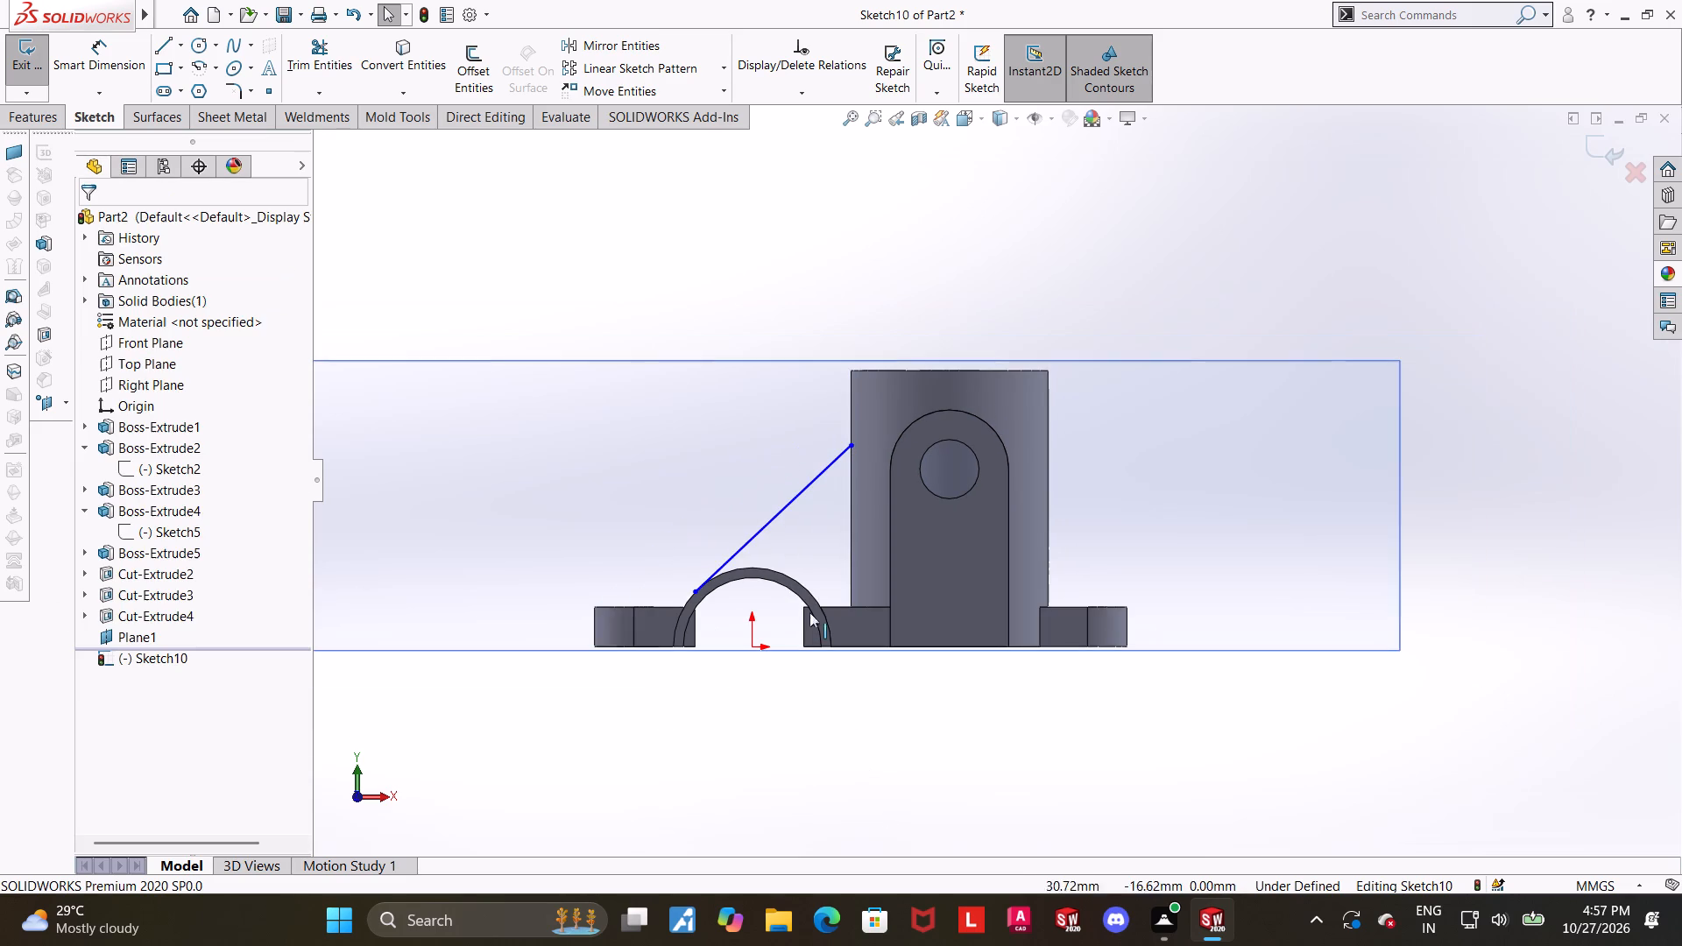
# Dimension the line's upper endpoint 20 mm below the upright cylinder's top edge.
pyautogui.click(132, 62)
pyautogui.click(866, 370)
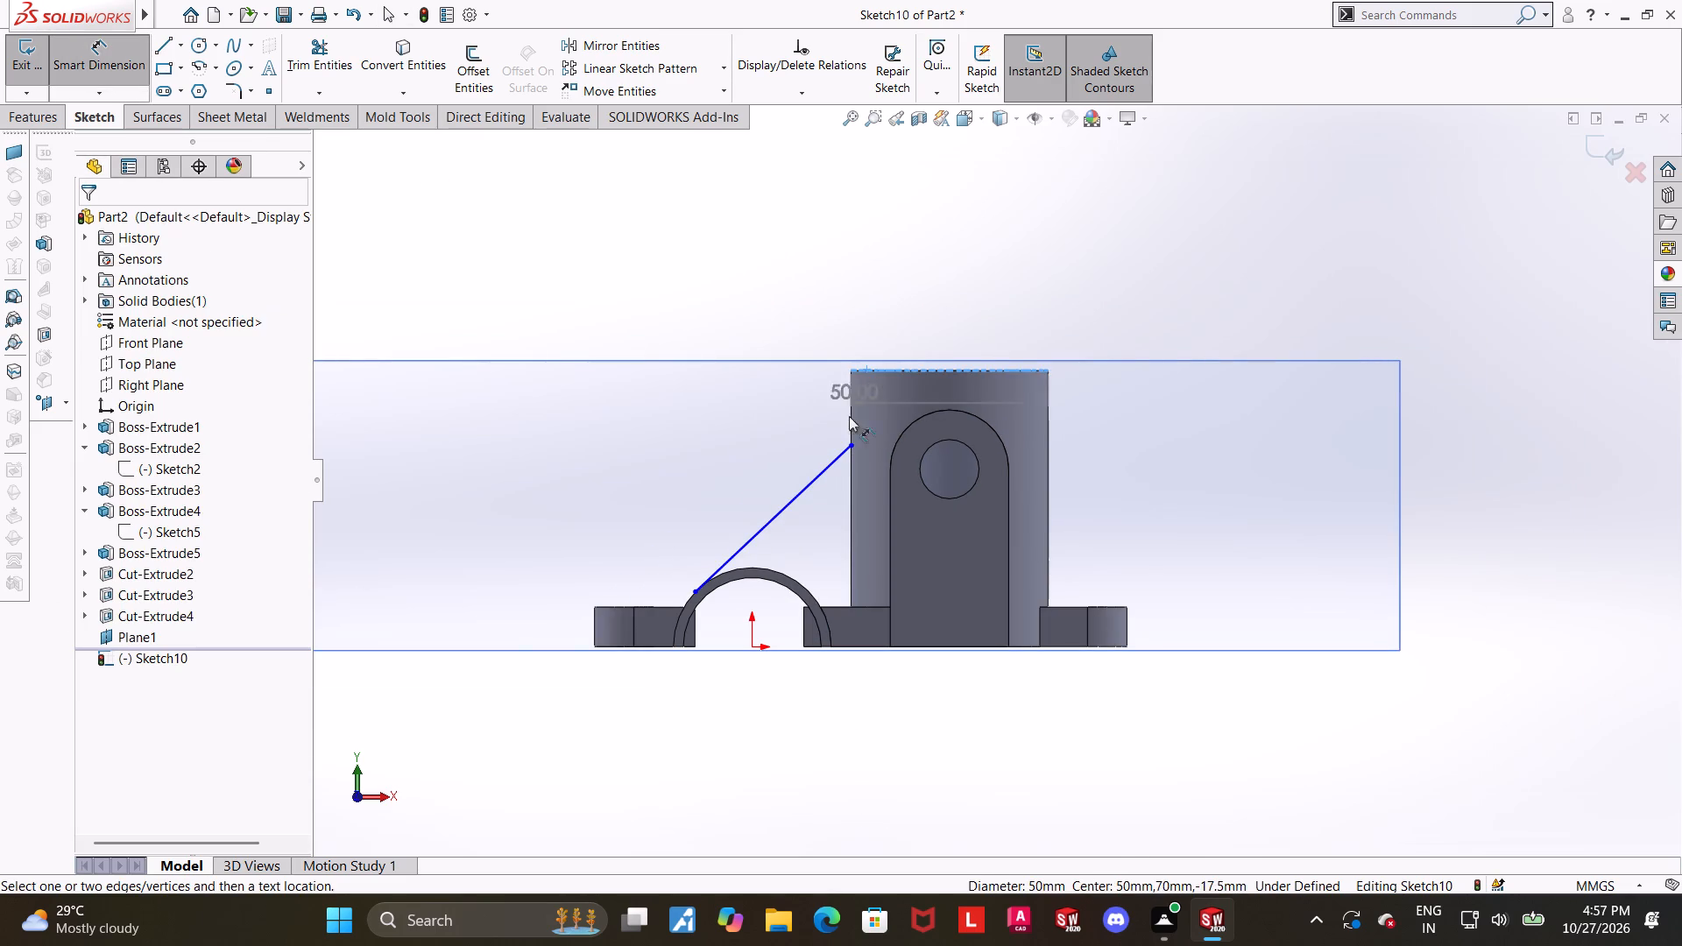
pyautogui.click(850, 442)
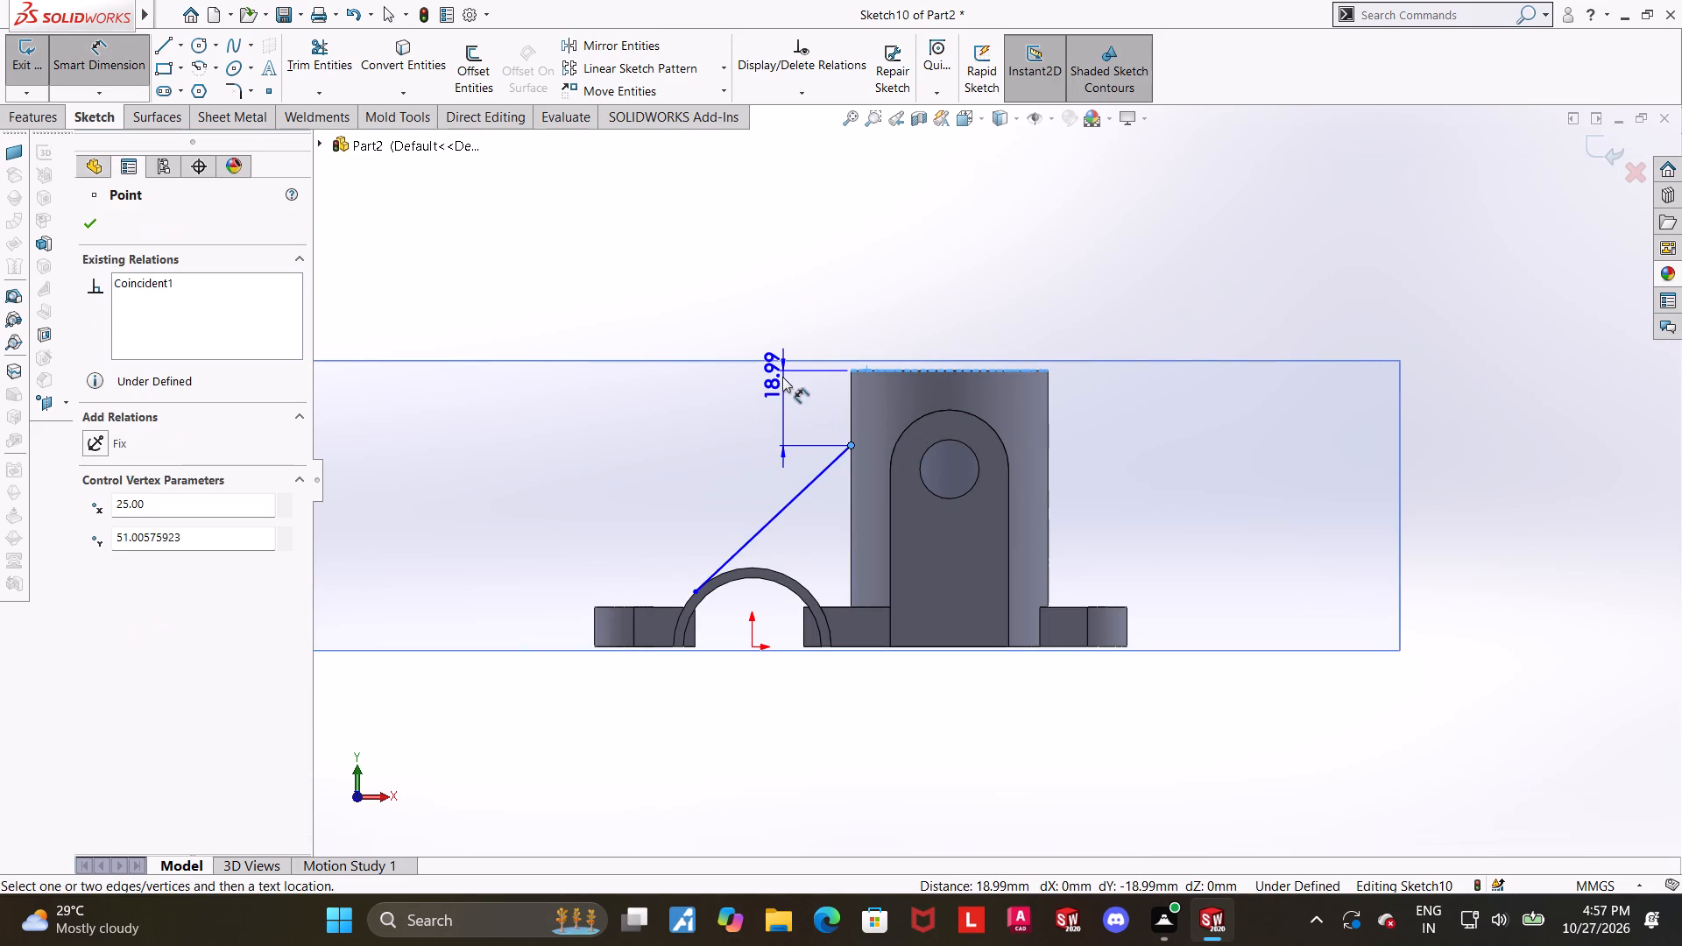
pyautogui.click(782, 377)
pyautogui.write('20')
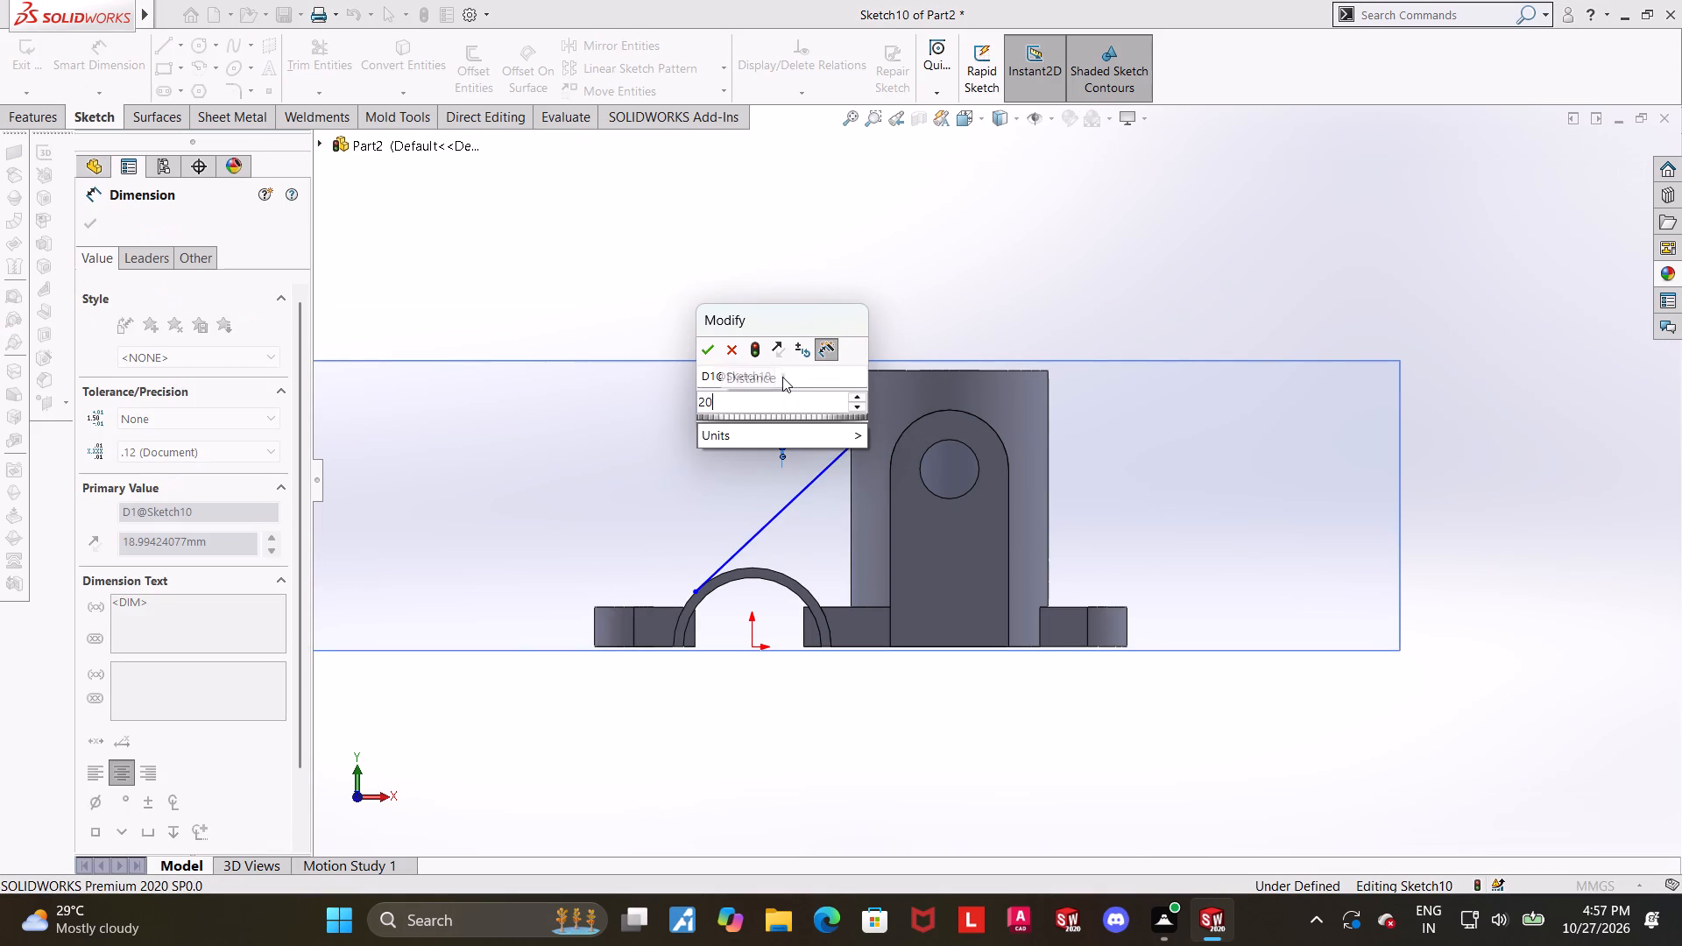
pyautogui.press('Return')
pyautogui.press('Escape')
pyautogui.click(809, 755)
# Make the sloping line tangent to the half-cylinder shell's outer arc and exit the sketch.
pyautogui.scroll(-1, 785, 547)
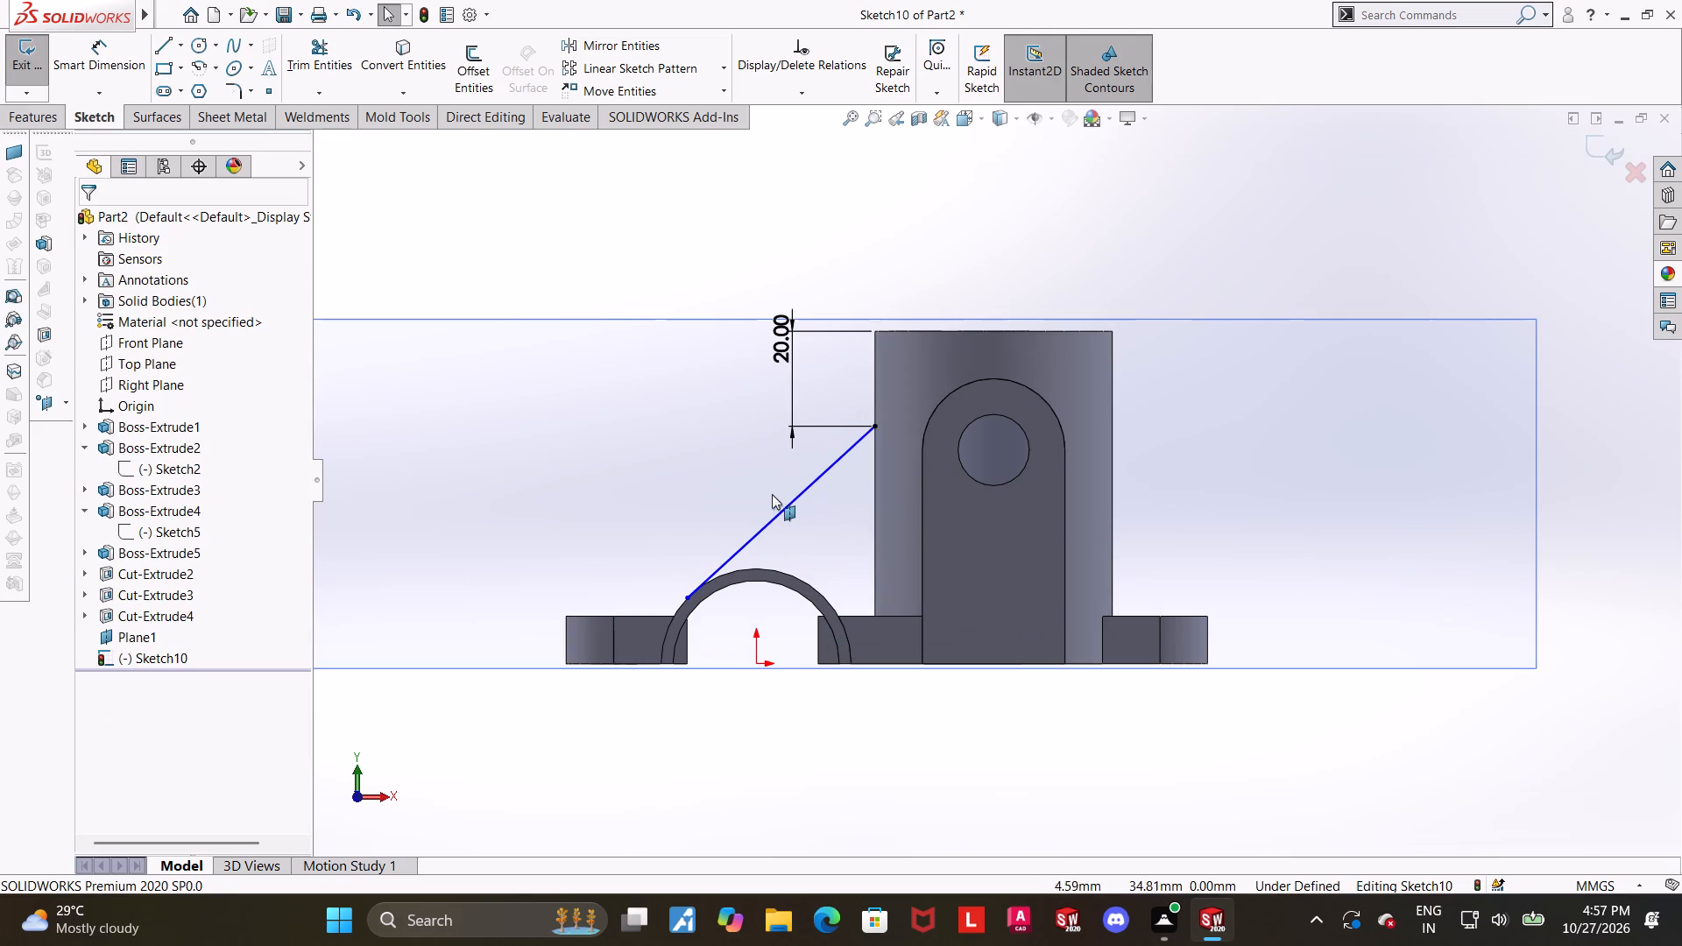
pyautogui.scroll(-2, 811, 506)
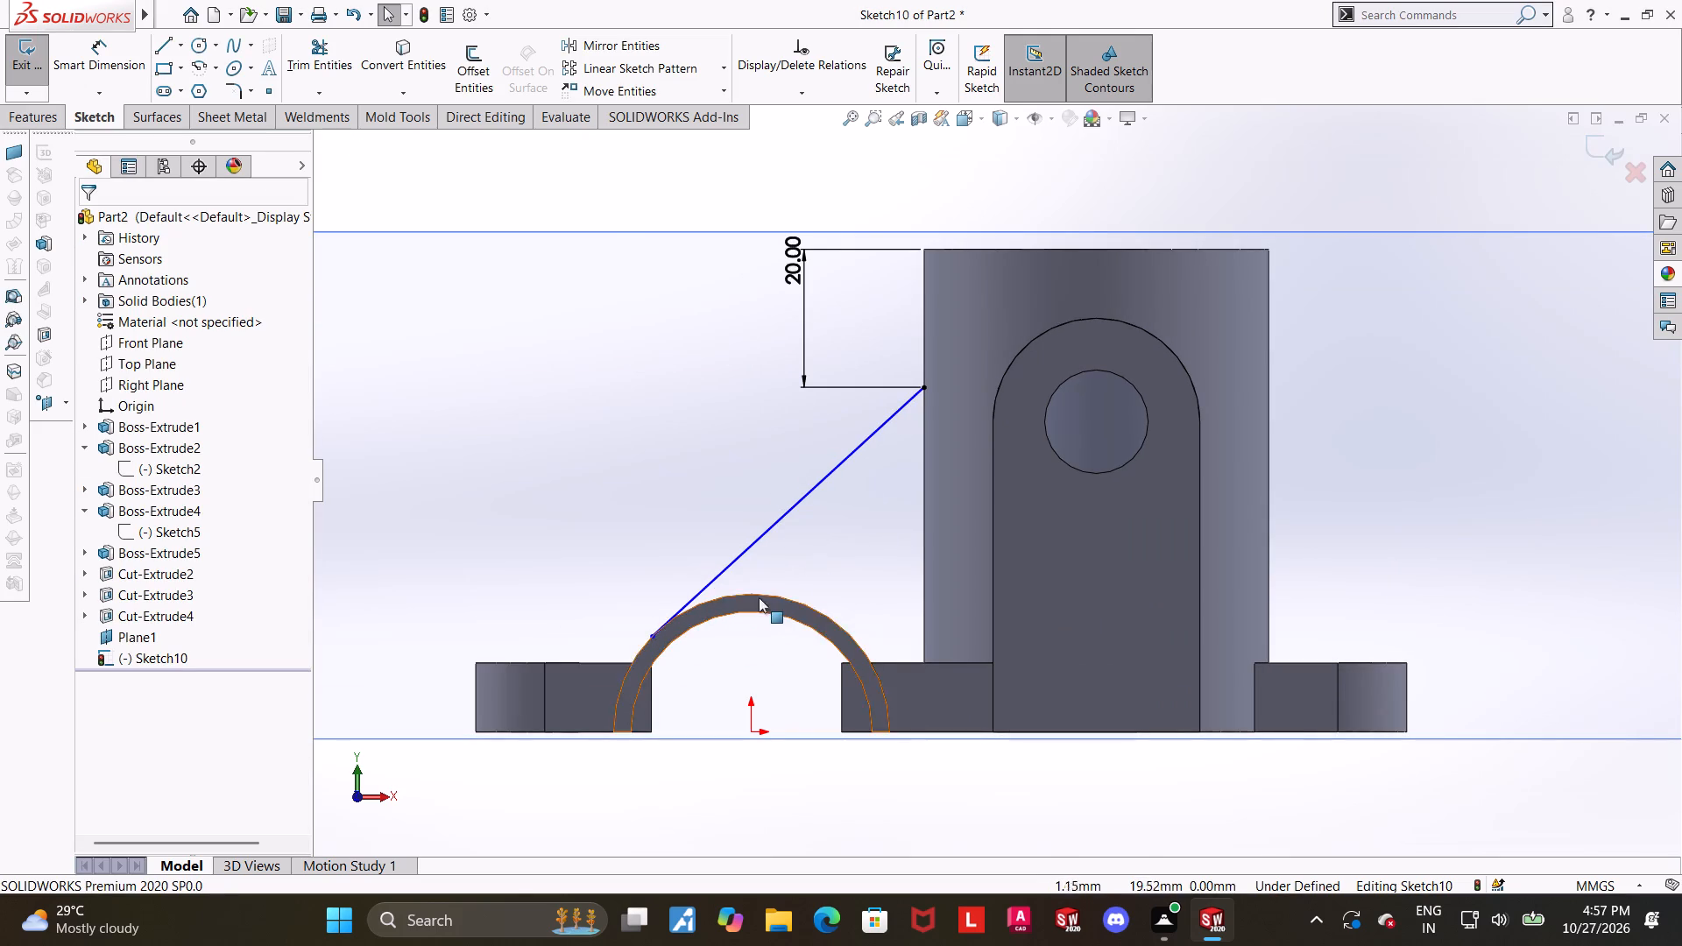
pyautogui.click(759, 592)
pyautogui.keyDown('ctrl'); pyautogui.click(725, 566); pyautogui.keyUp('ctrl')
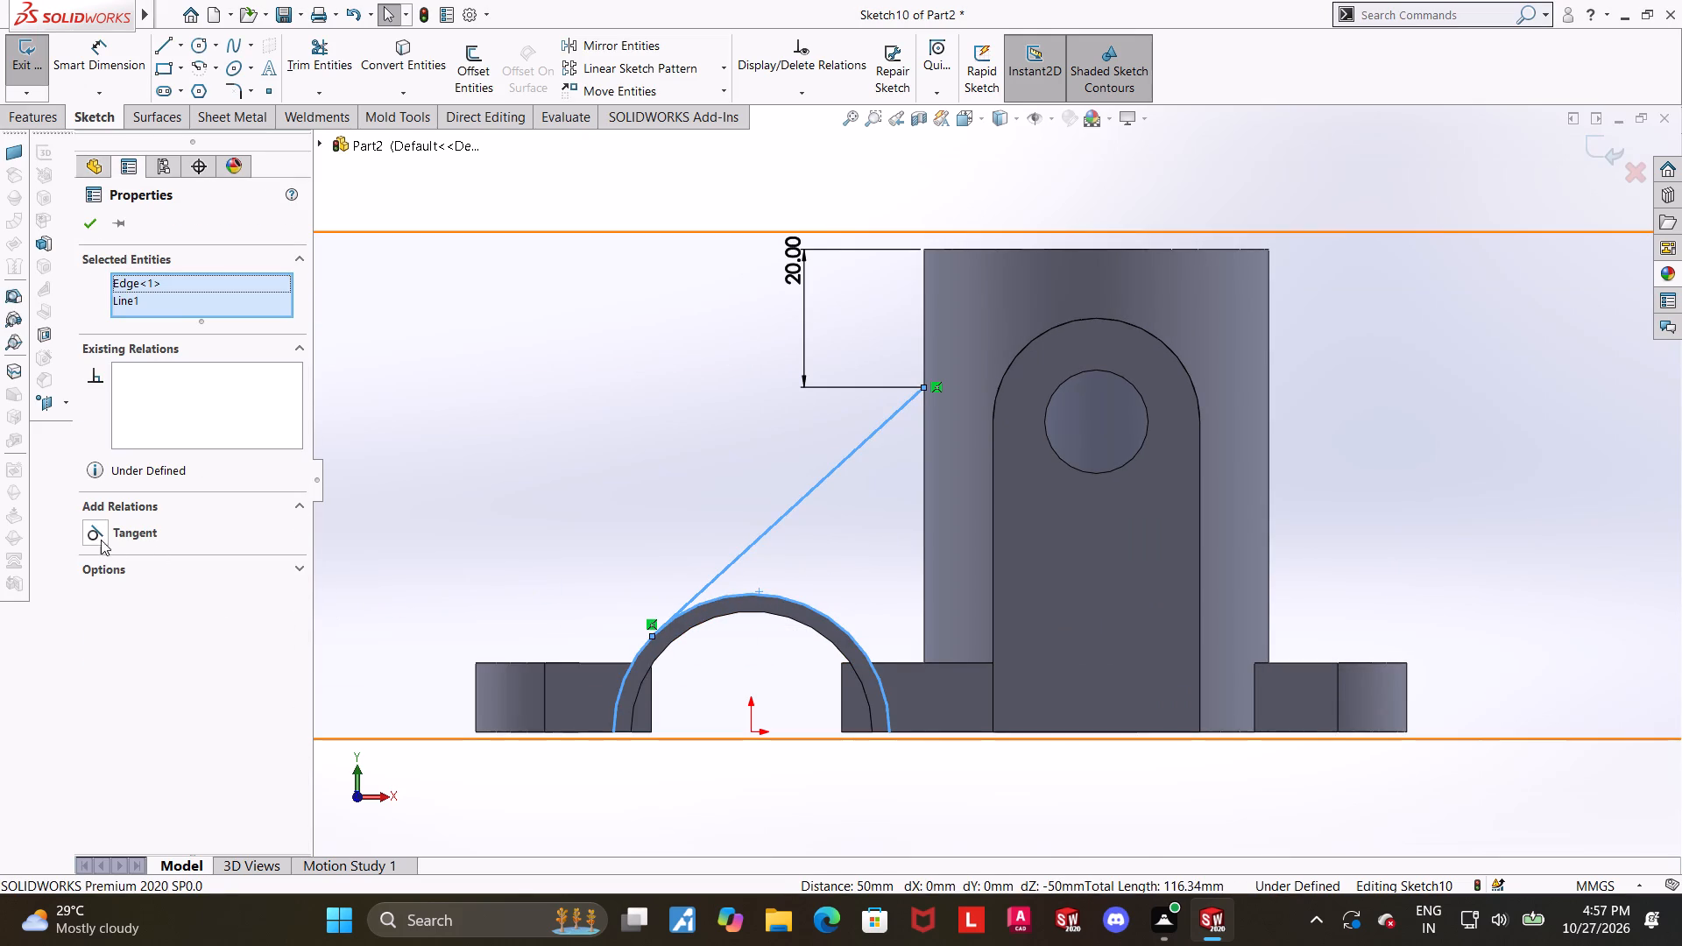
pyautogui.click(94, 539)
pyautogui.click(1046, 828)
pyautogui.scroll(2, 994, 796)
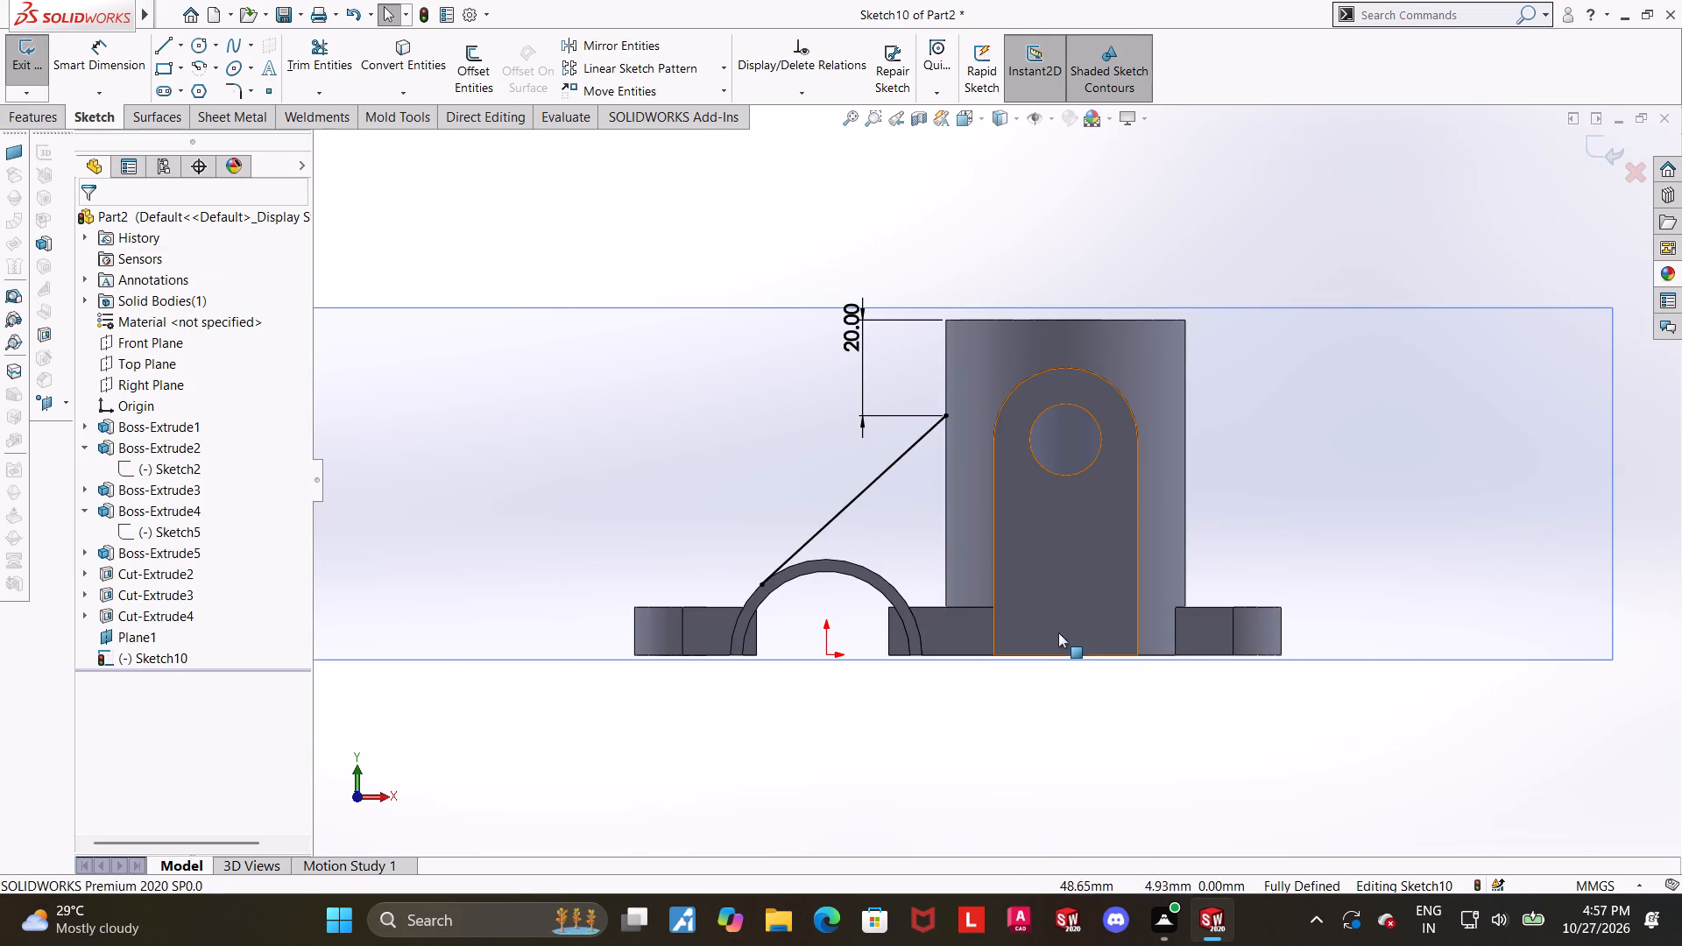
pyautogui.moveTo(1007, 618); pyautogui.dragTo(1048, 660, button='middle')
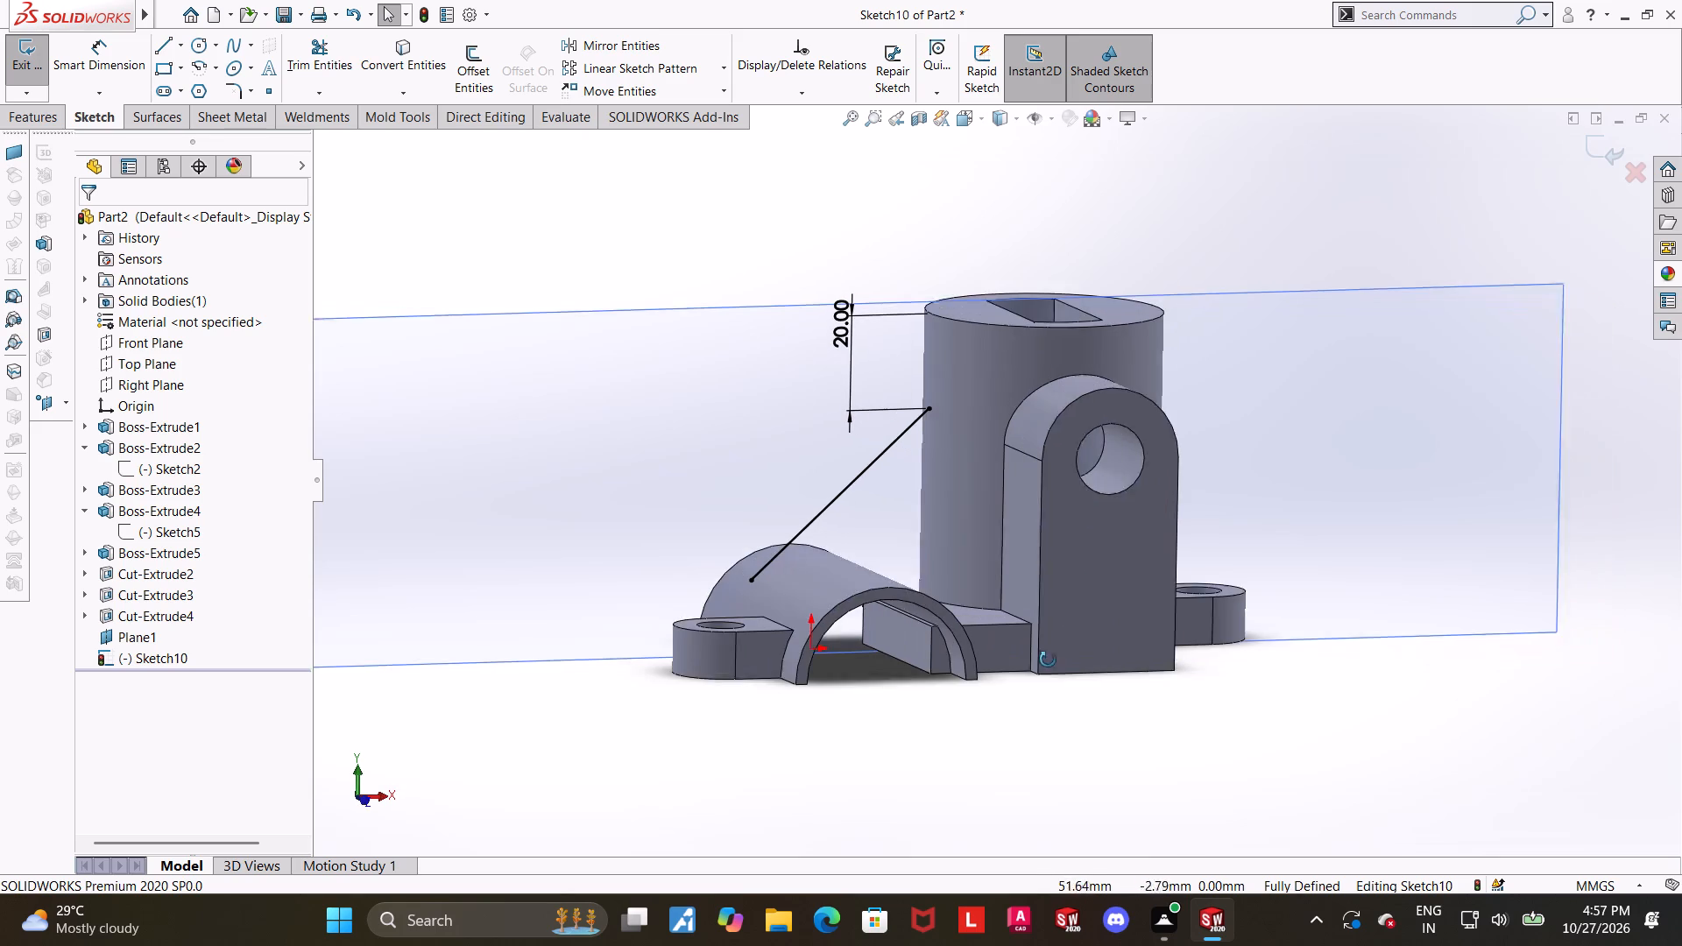
pyautogui.moveTo(1048, 660); pyautogui.dragTo(1049, 660, button='middle')
pyautogui.click(1592, 150)
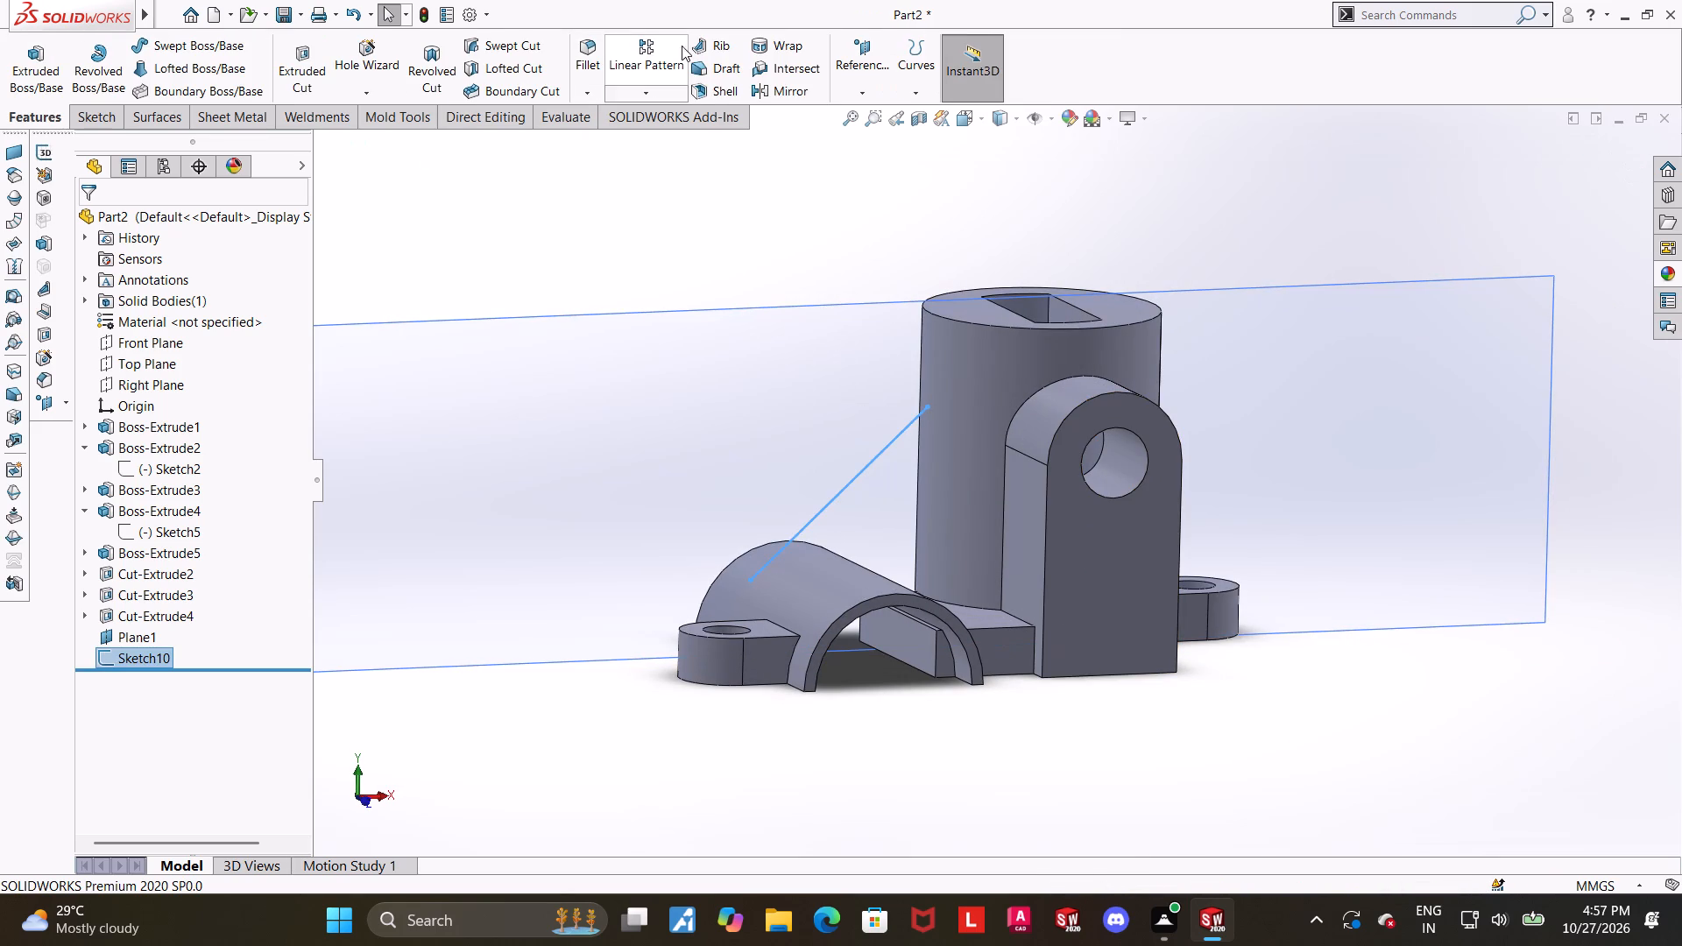
# Create a 5 mm thick rib from the sloping line, bridging the half-cylinder shell and the upright cylinder.
pyautogui.click(738, 39)
pyautogui.moveTo(798, 378); pyautogui.dragTo(788, 381, button='middle')
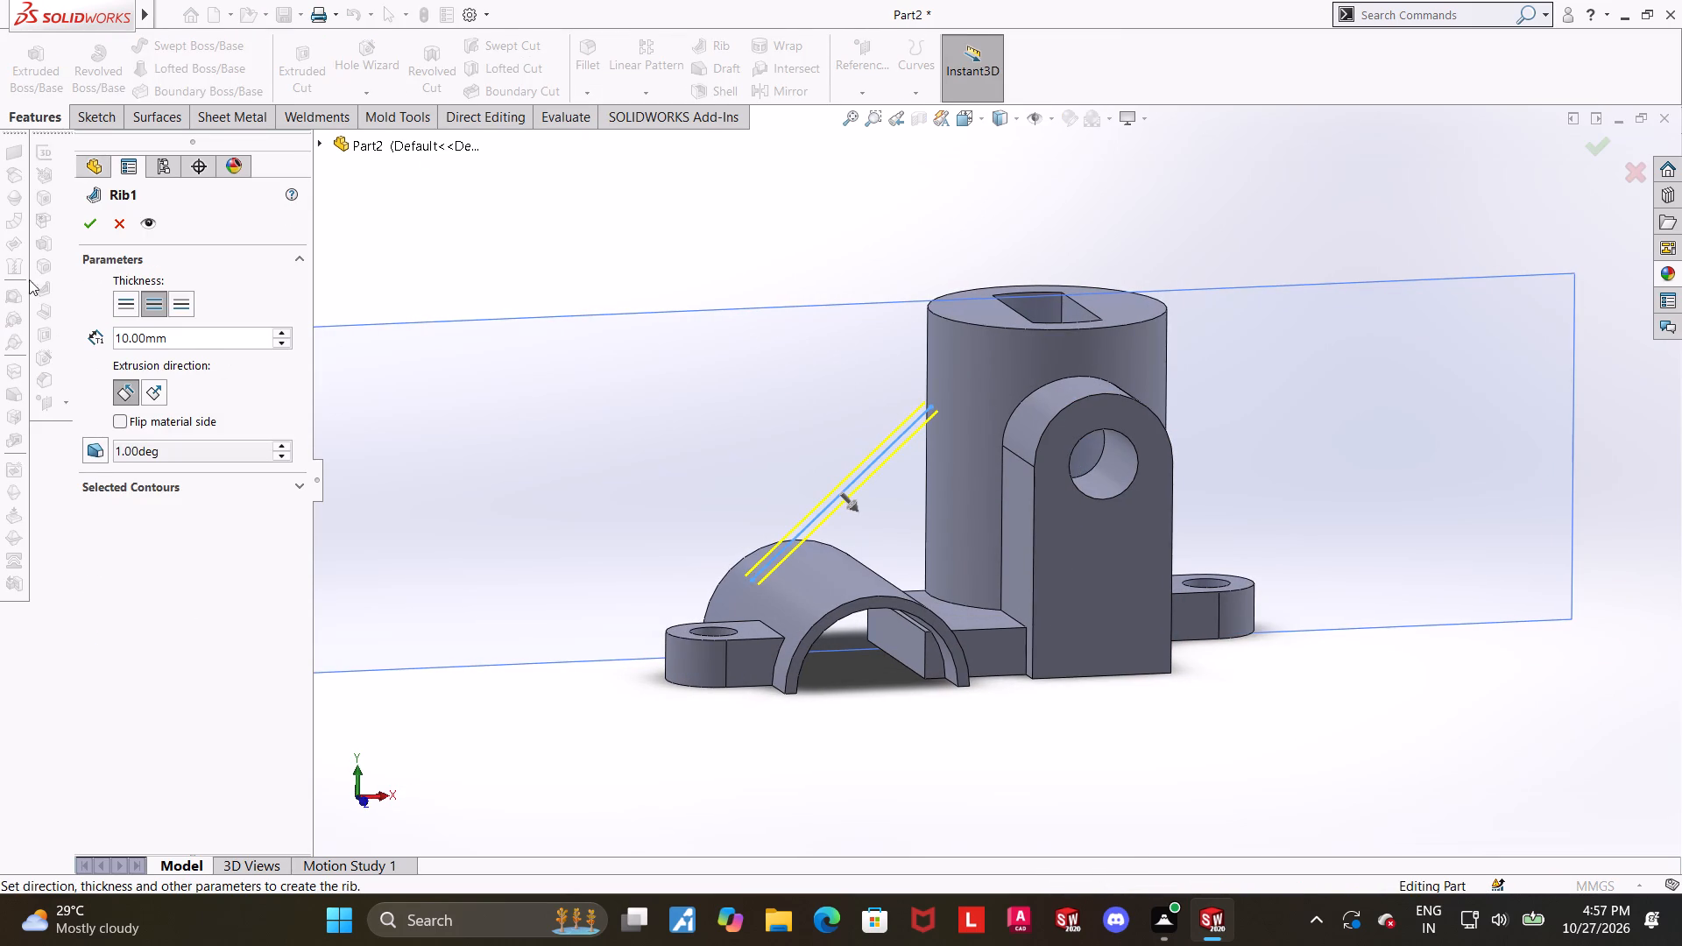
pyautogui.scroll(1, 1119, 618)
pyautogui.moveTo(1053, 616); pyautogui.dragTo(1061, 634, button='middle')
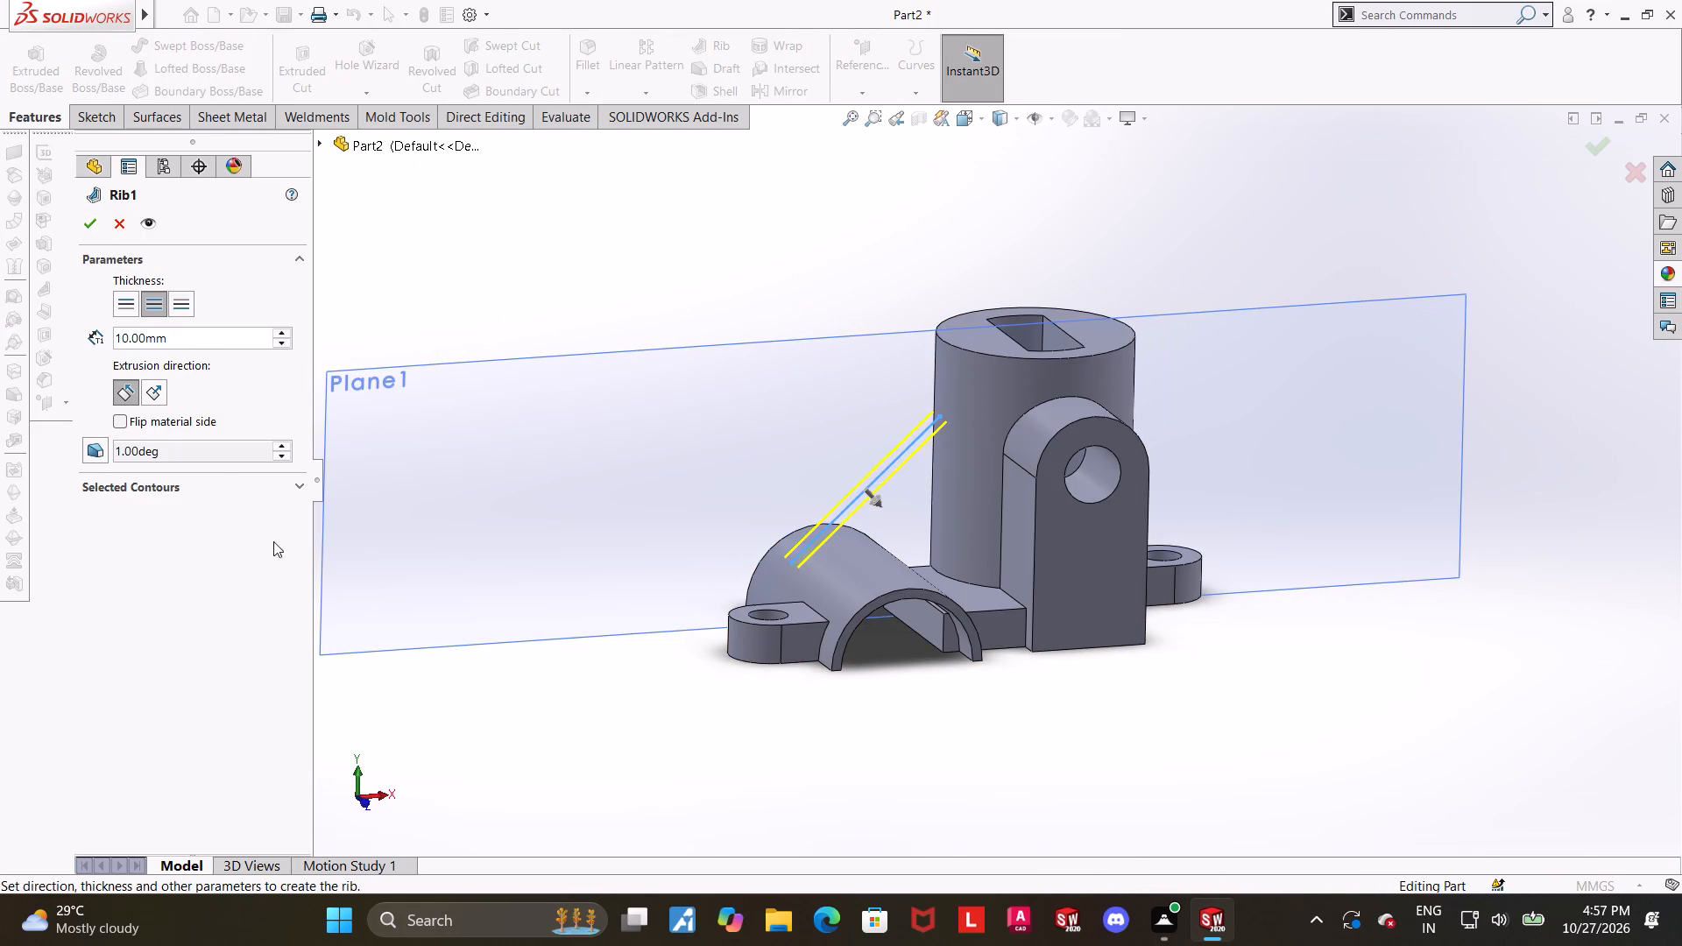
pyautogui.click(195, 341)
pyautogui.moveTo(214, 335); pyautogui.dragTo(68, 334)
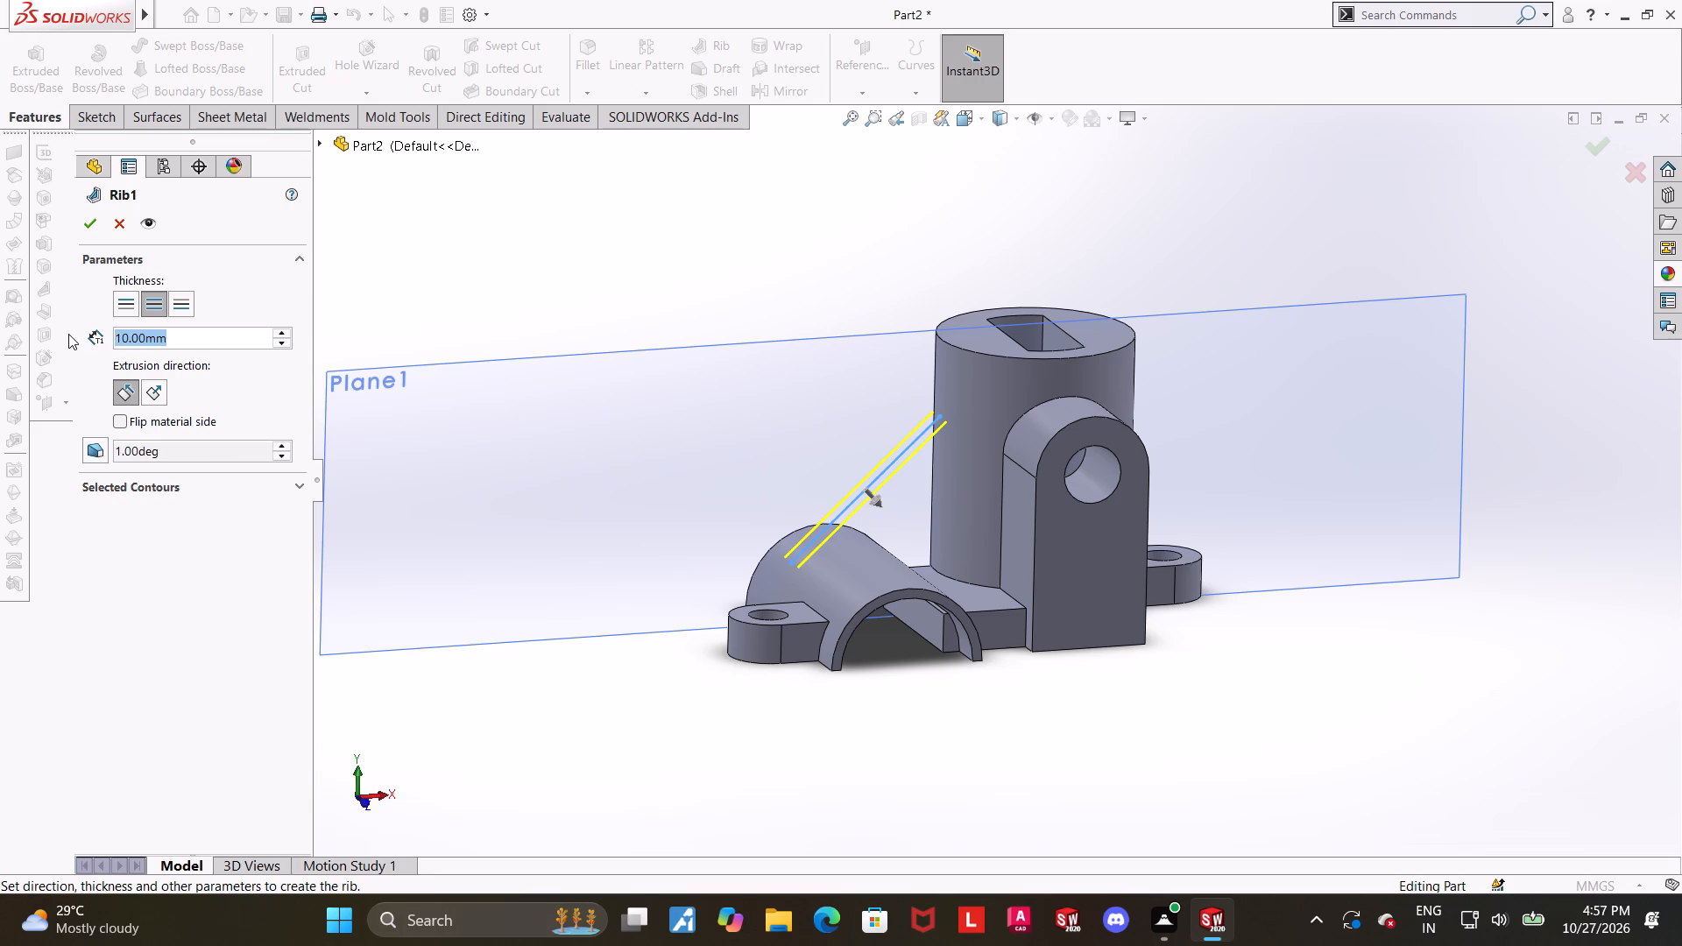
pyautogui.press('5')
pyautogui.press('Return')
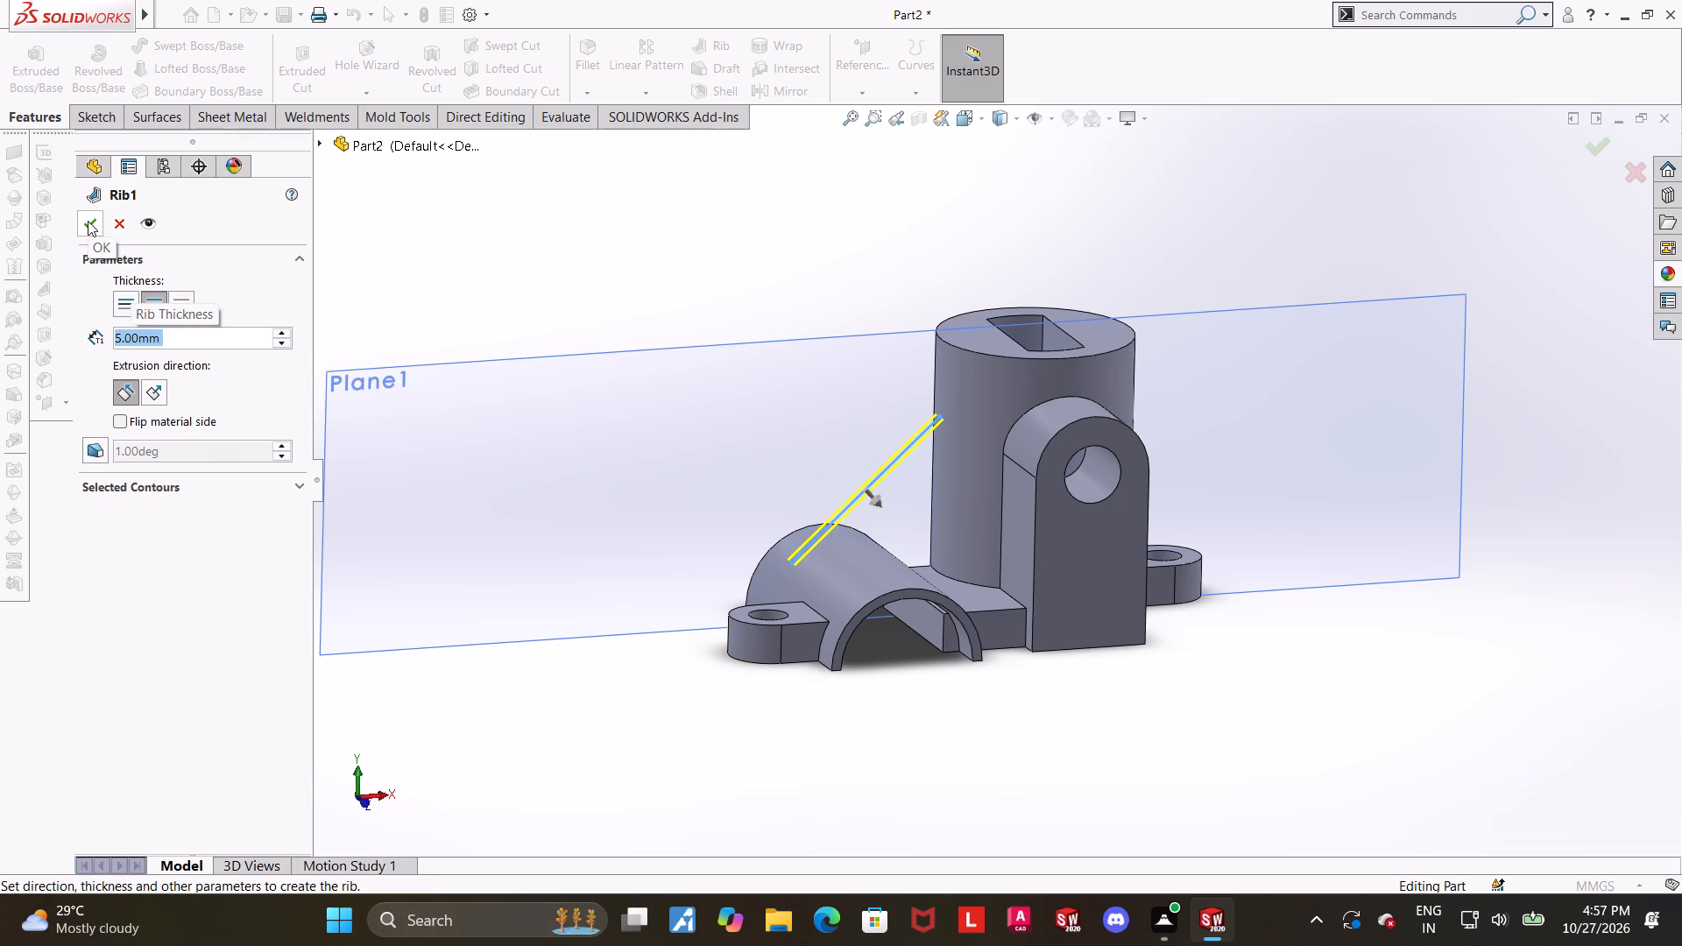
pyautogui.click(88, 221)
pyautogui.click(829, 758)
# Hide the offset reference plane.
pyautogui.scroll(2, 1006, 734)
pyautogui.scroll(-3, 1058, 491)
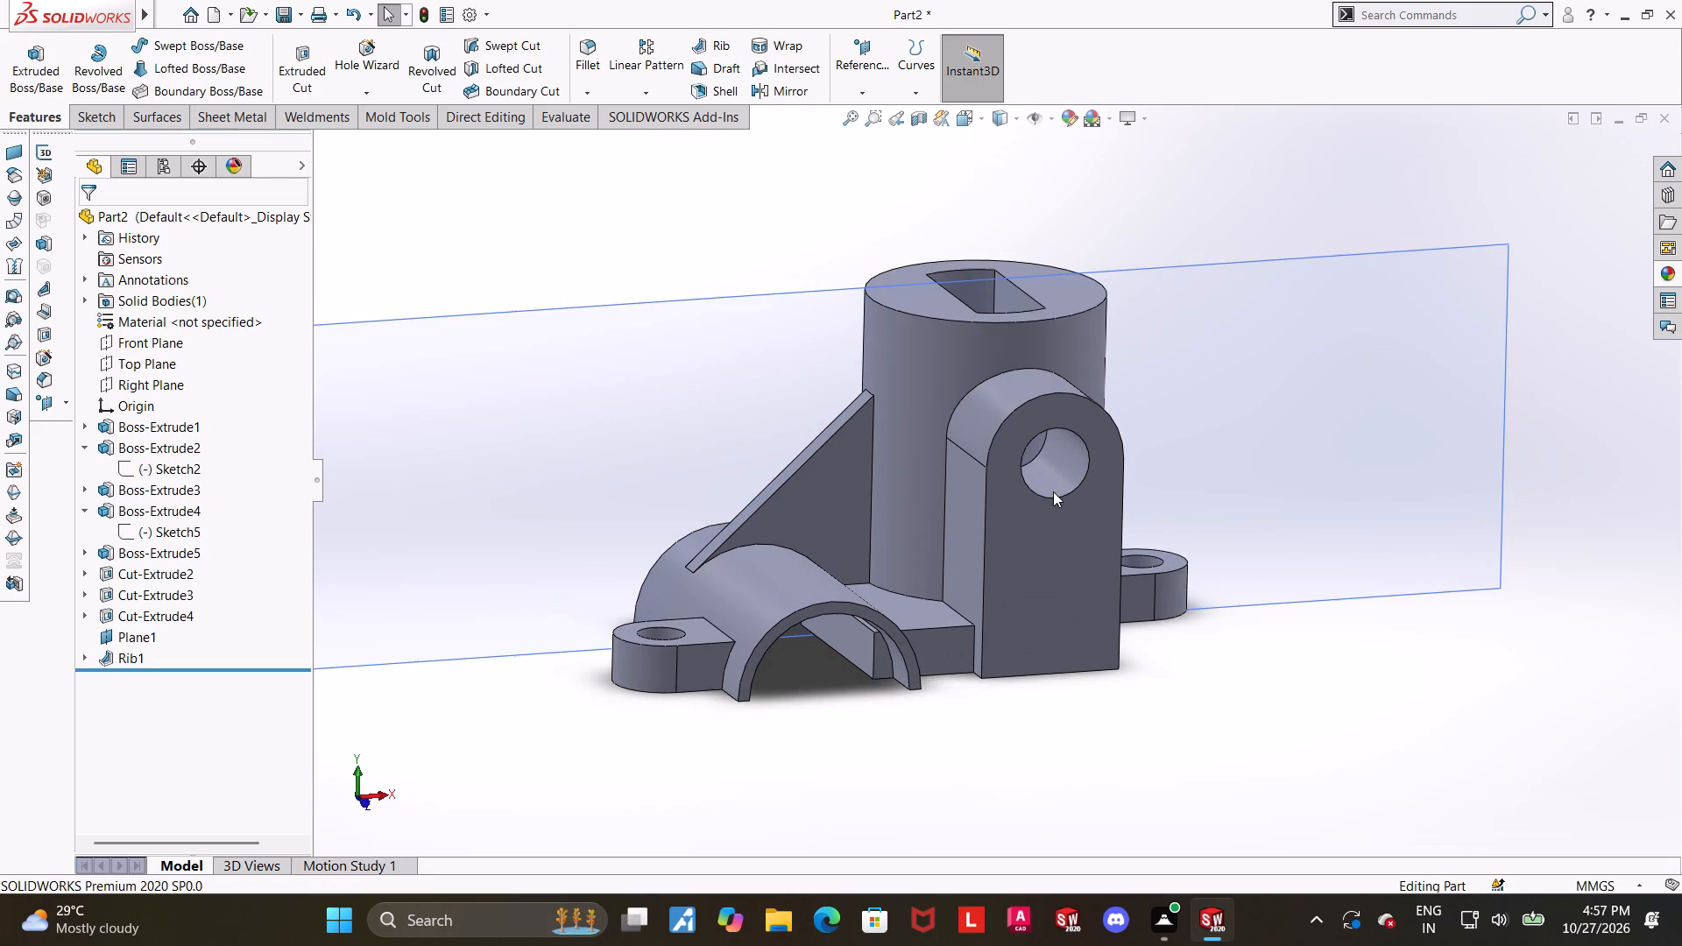
pyautogui.click(124, 644)
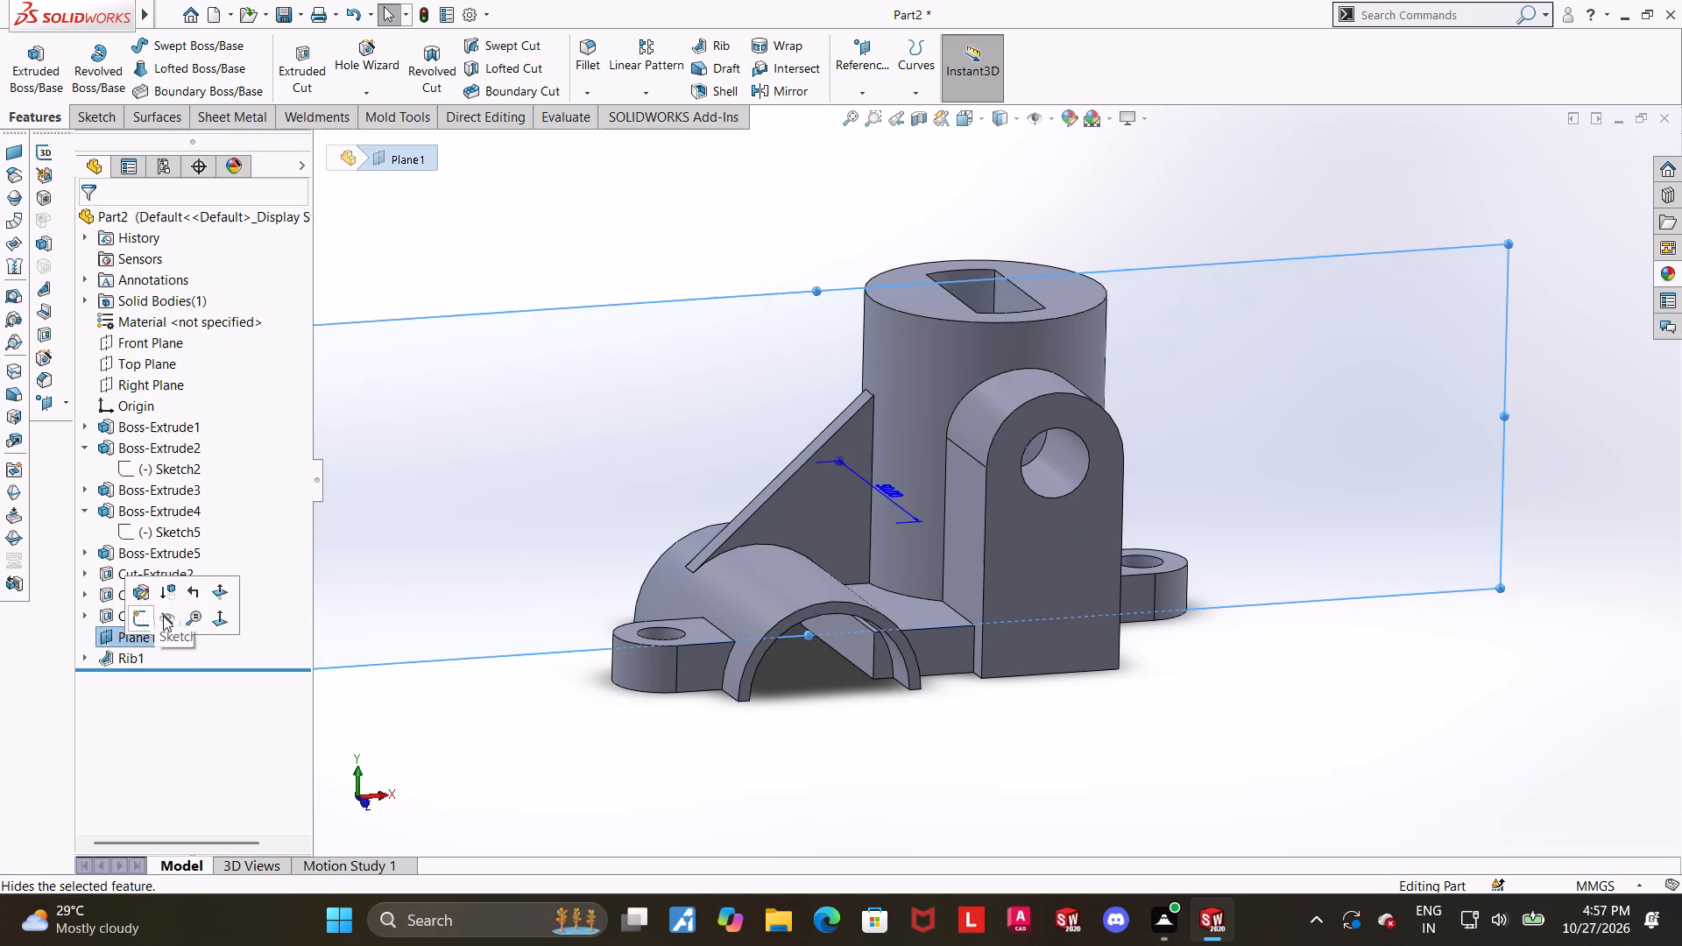
pyautogui.click(163, 616)
pyautogui.scroll(3, 926, 665)
pyautogui.click(1188, 673)
# Examine the ribbed part from several angles.
pyautogui.moveTo(1018, 505); pyautogui.dragTo(1053, 504, button='middle')
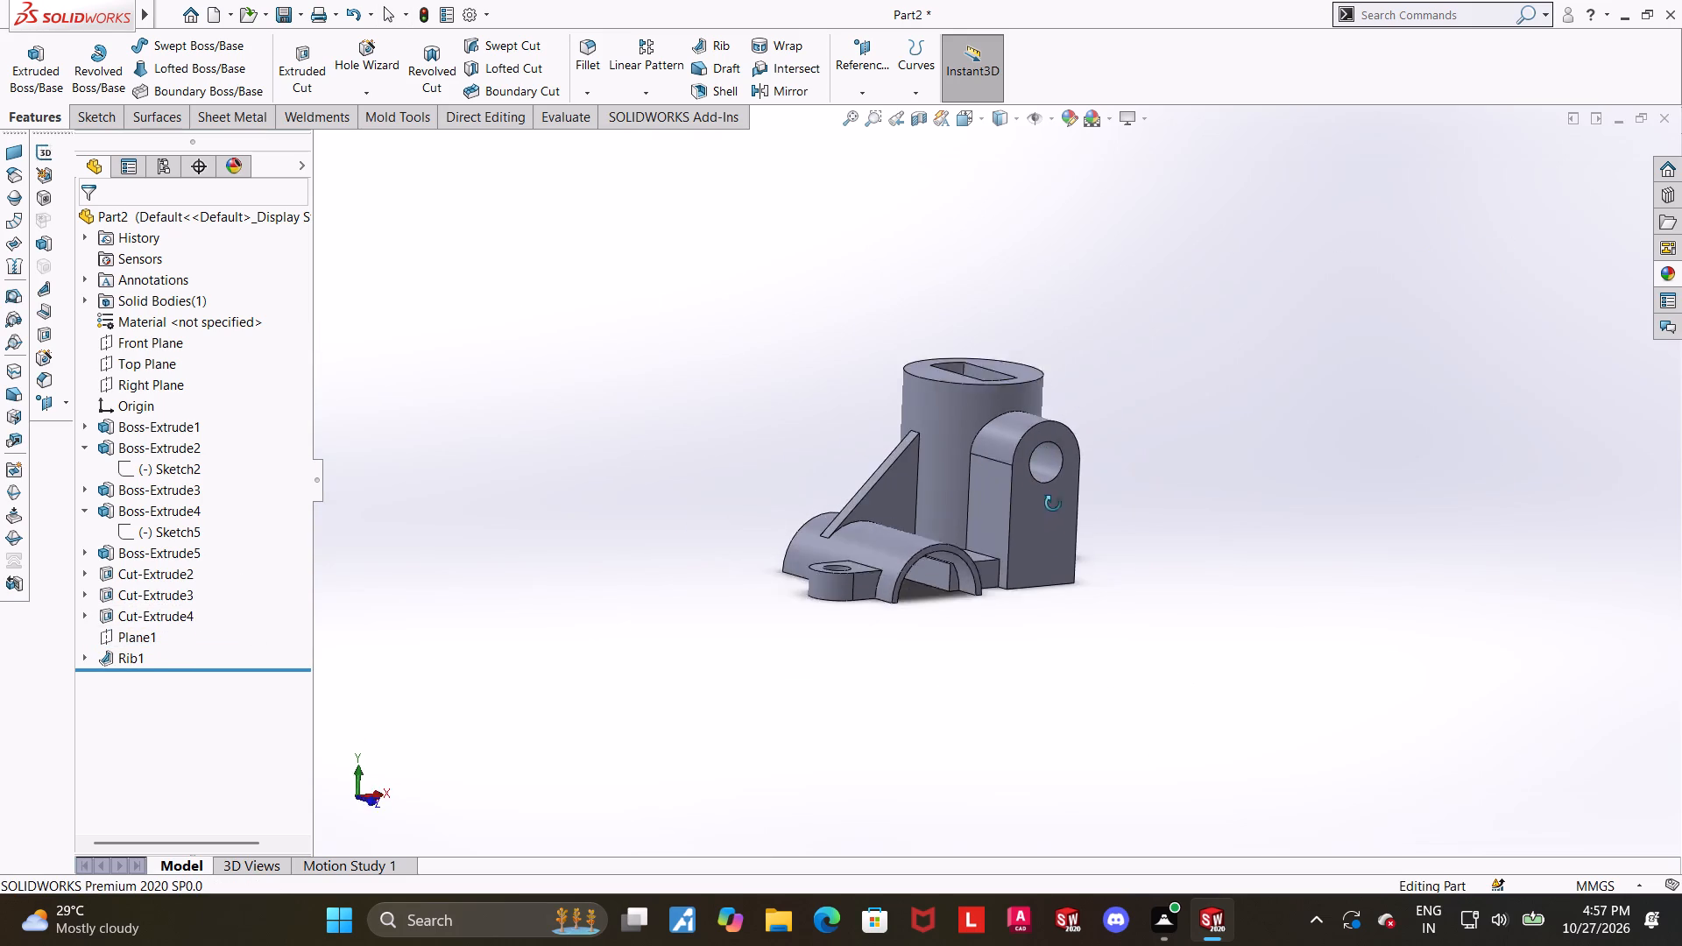
pyautogui.moveTo(1053, 504); pyautogui.dragTo(1014, 534, button='middle')
pyautogui.scroll(-2, 1017, 461)
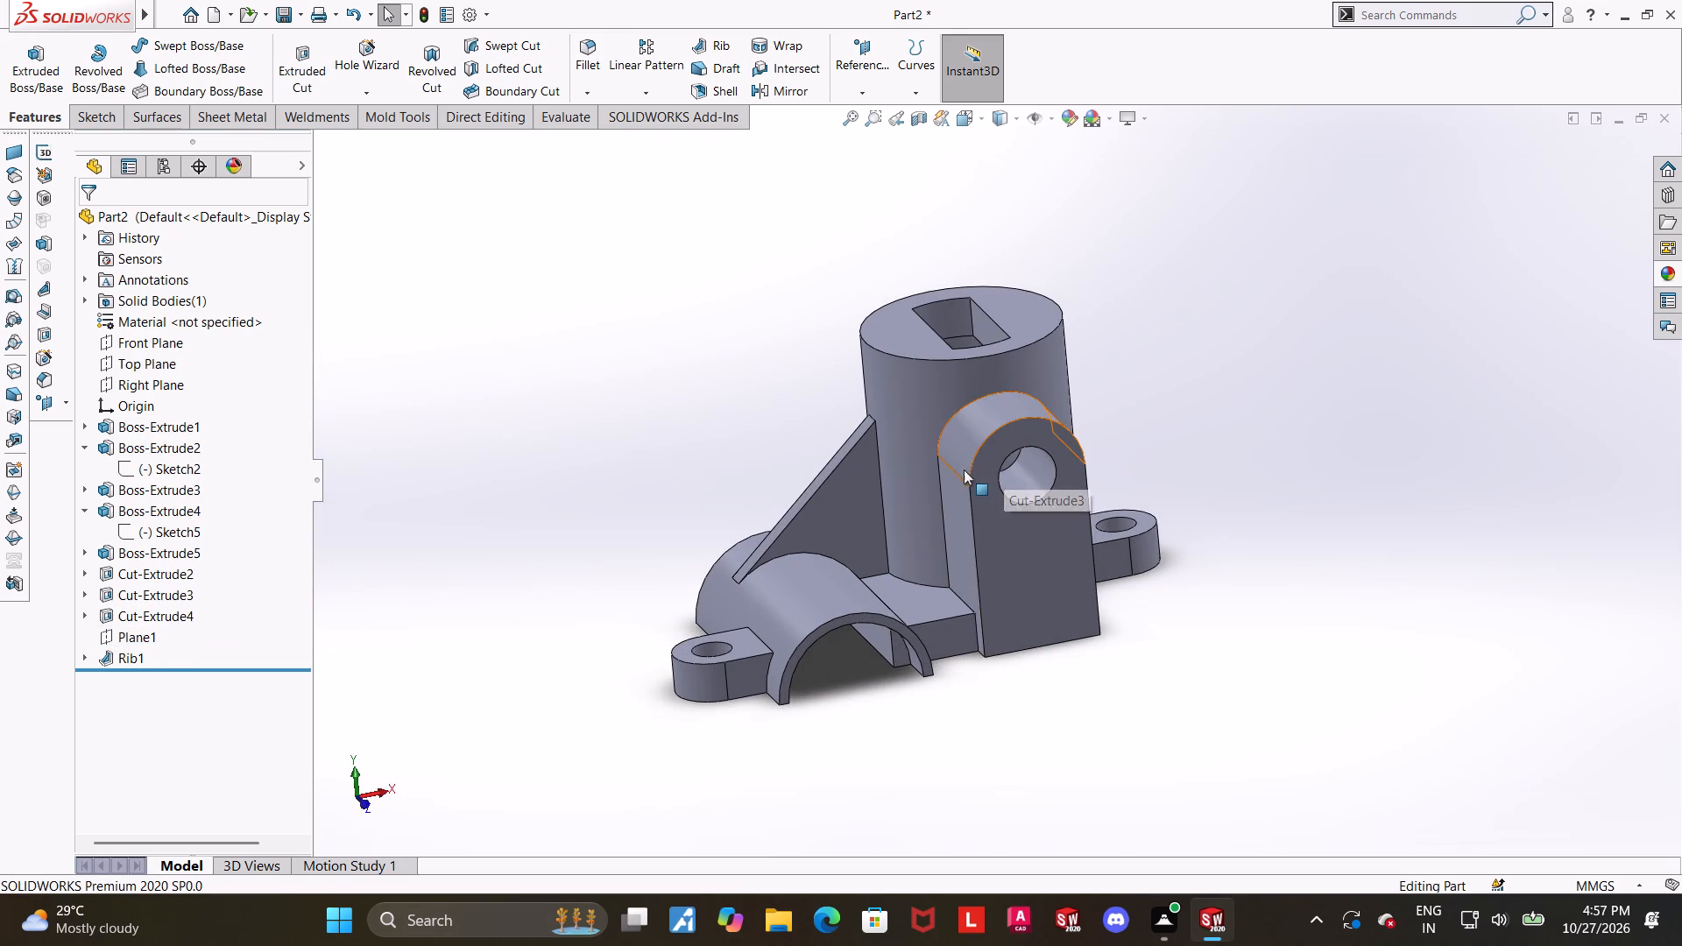
pyautogui.scroll(-1, 958, 469)
pyautogui.moveTo(1099, 506); pyautogui.dragTo(1092, 511, button='middle')
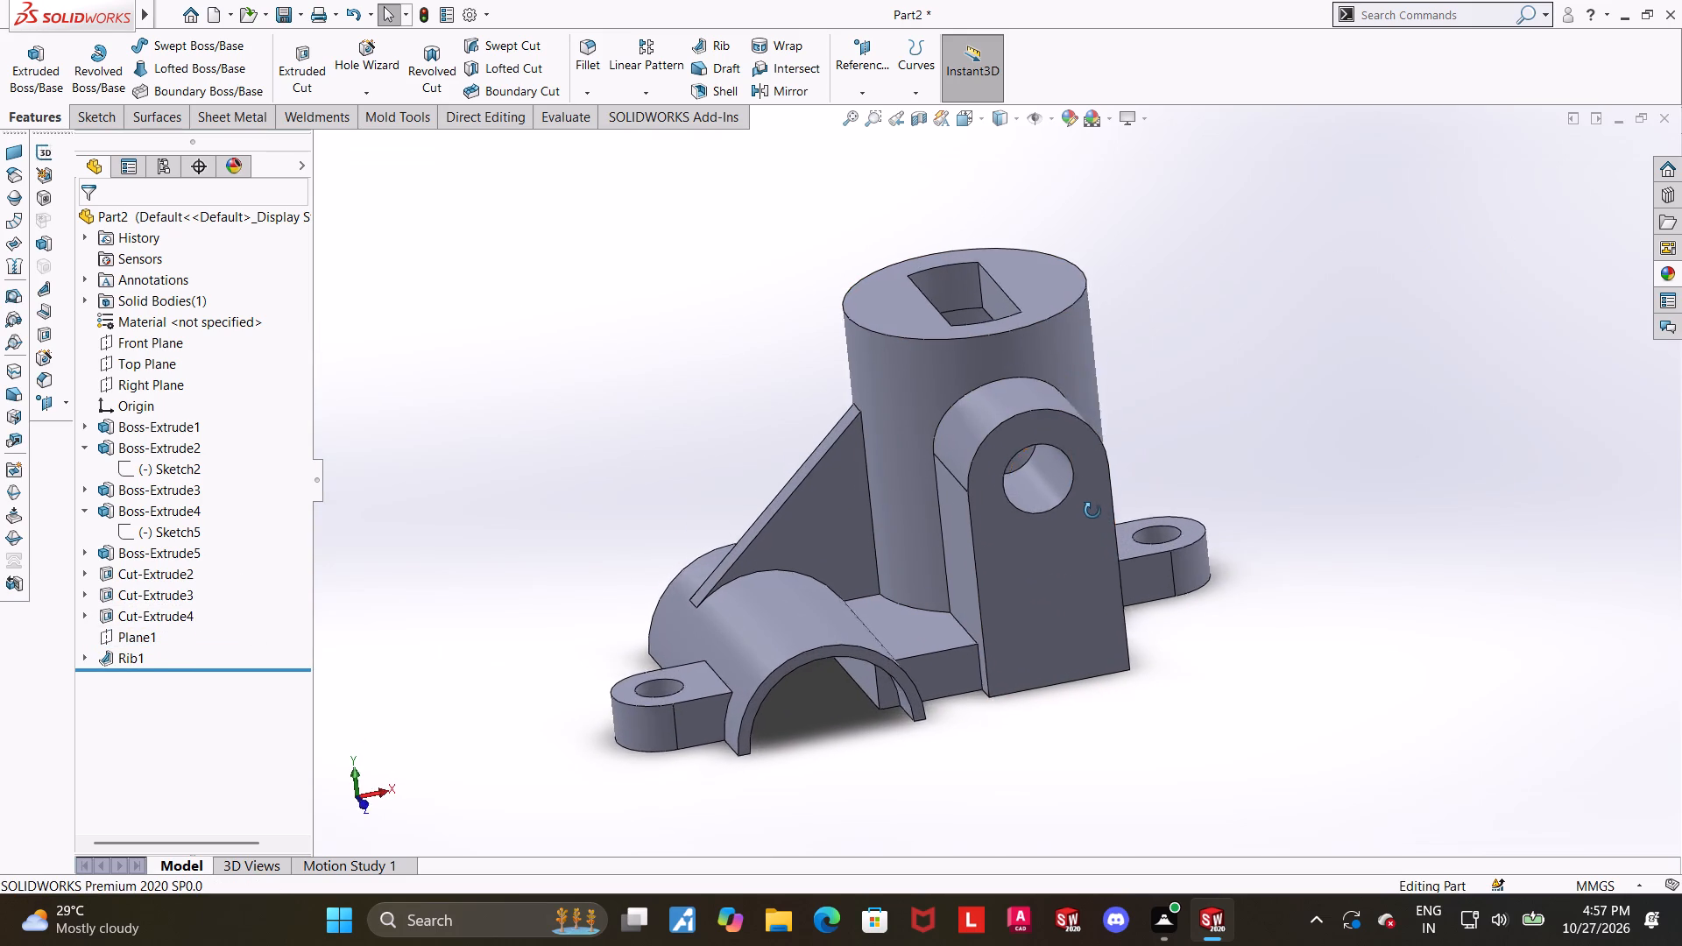
pyautogui.moveTo(1092, 511); pyautogui.dragTo(1133, 431, button='middle')
pyautogui.moveTo(1128, 436); pyautogui.dragTo(1127, 465, button='middle')
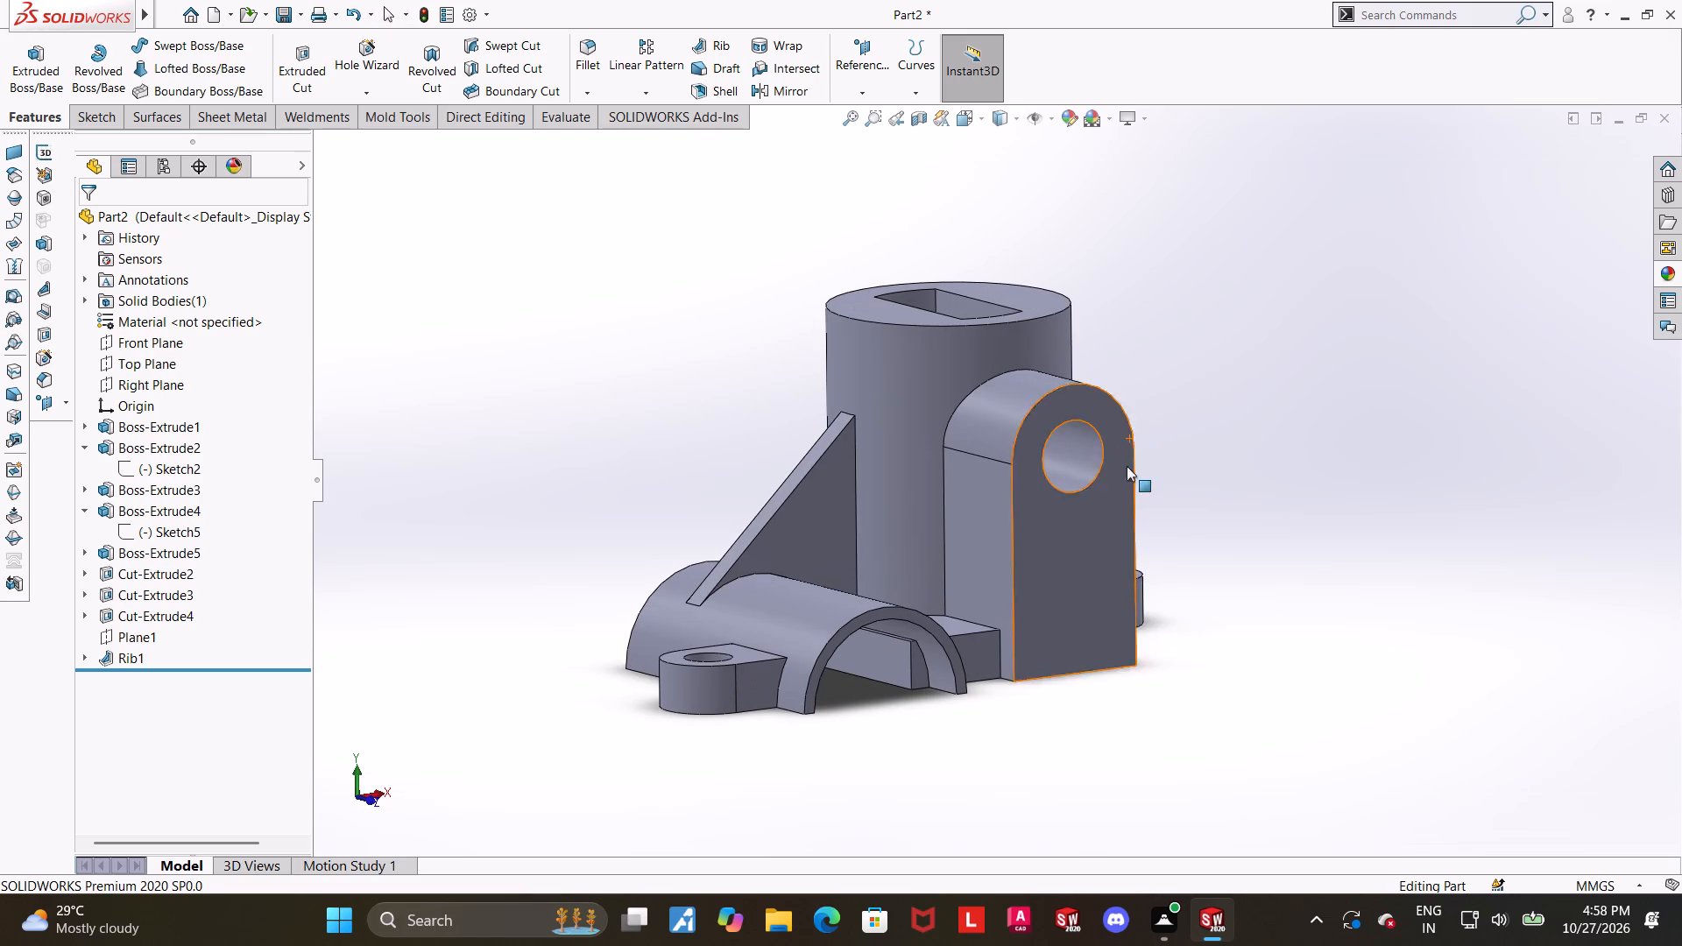
pyautogui.click(546, 122)
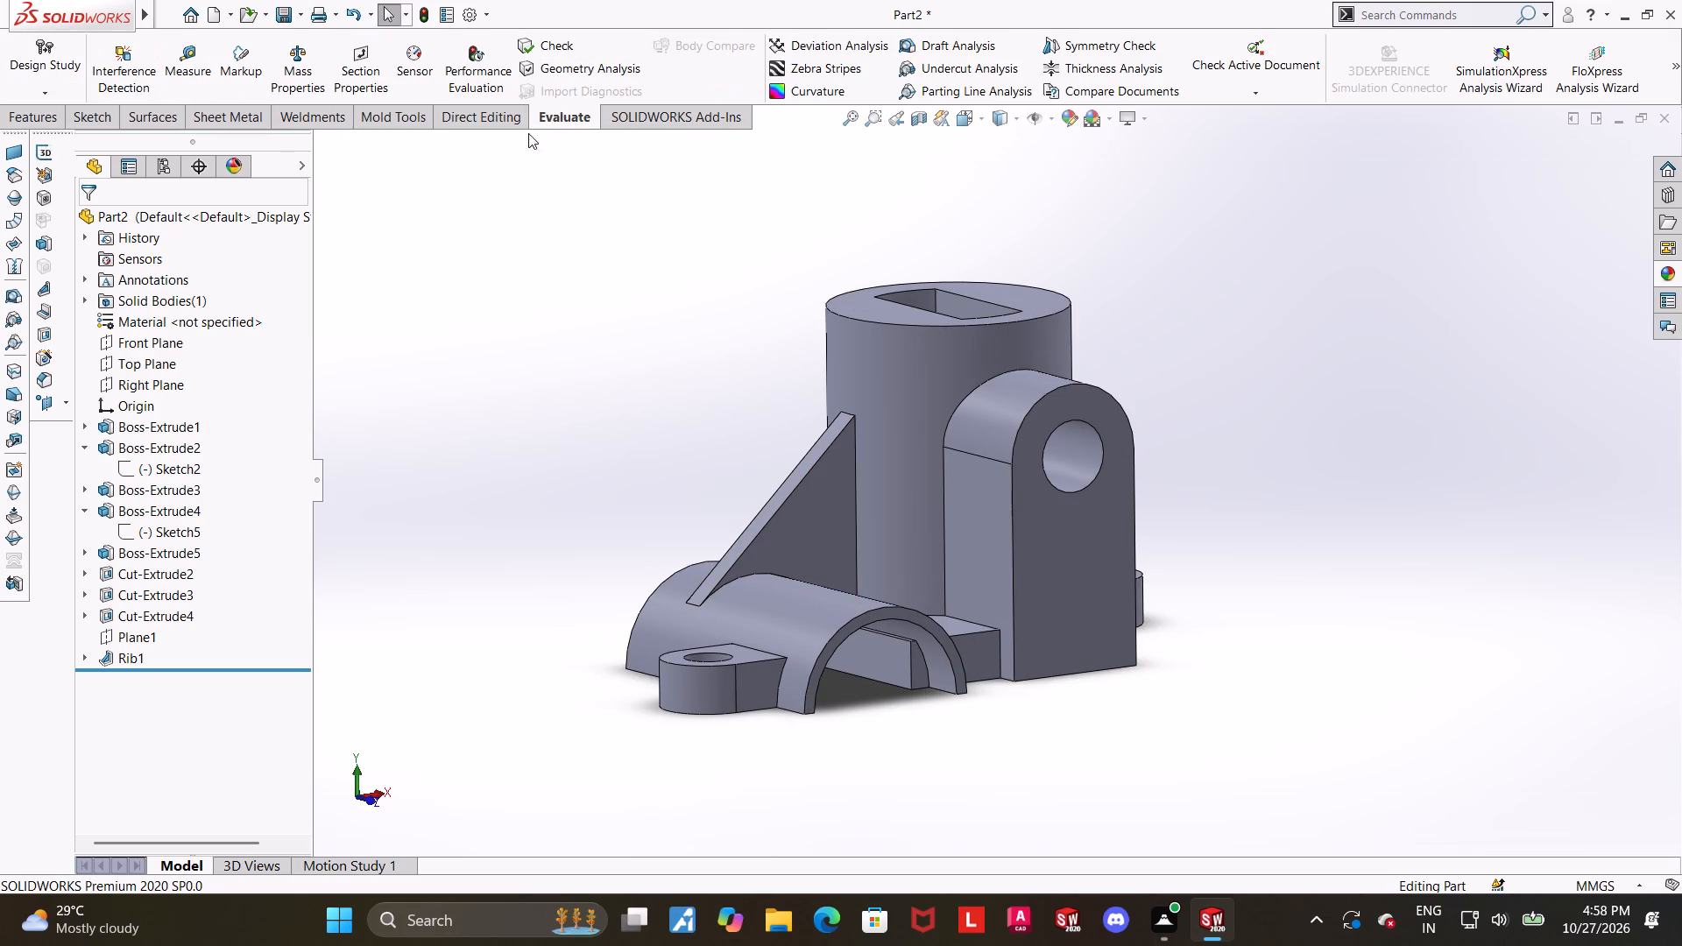
pyautogui.click(11, 124)
pyautogui.click(498, 533)
# Start a sketch on the half-cylinder shell's front end face and convert its inner arc edge into sketch geometry.
pyautogui.moveTo(659, 575); pyautogui.dragTo(628, 548, button='middle')
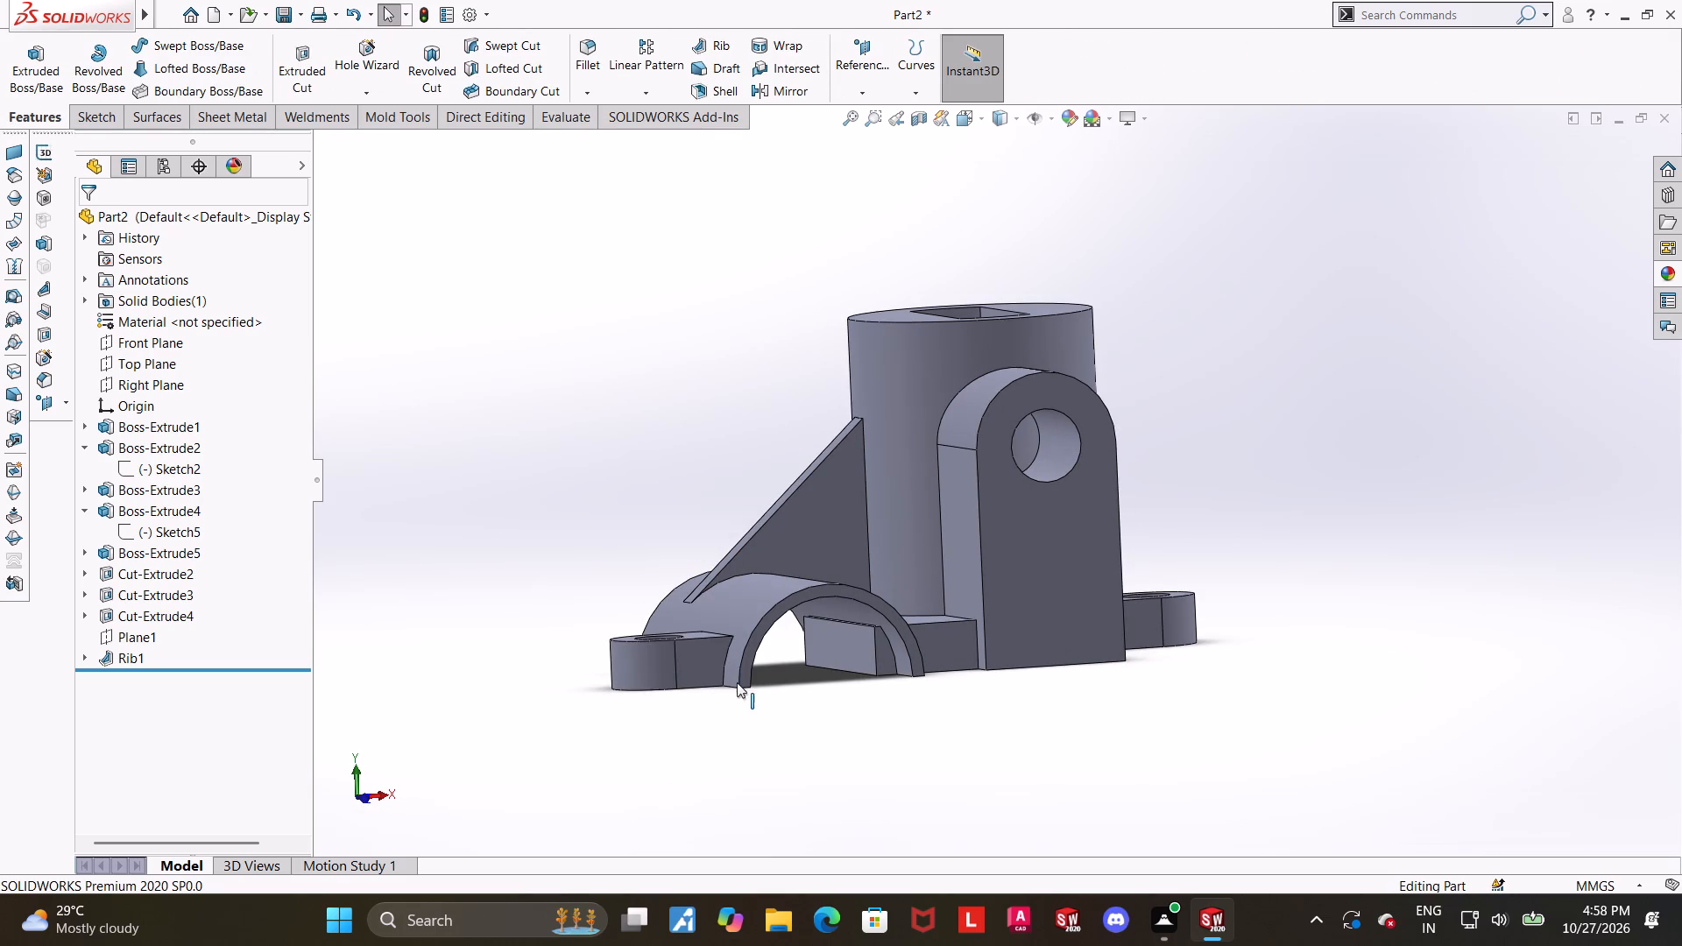
pyautogui.click(746, 673)
pyautogui.click(819, 622)
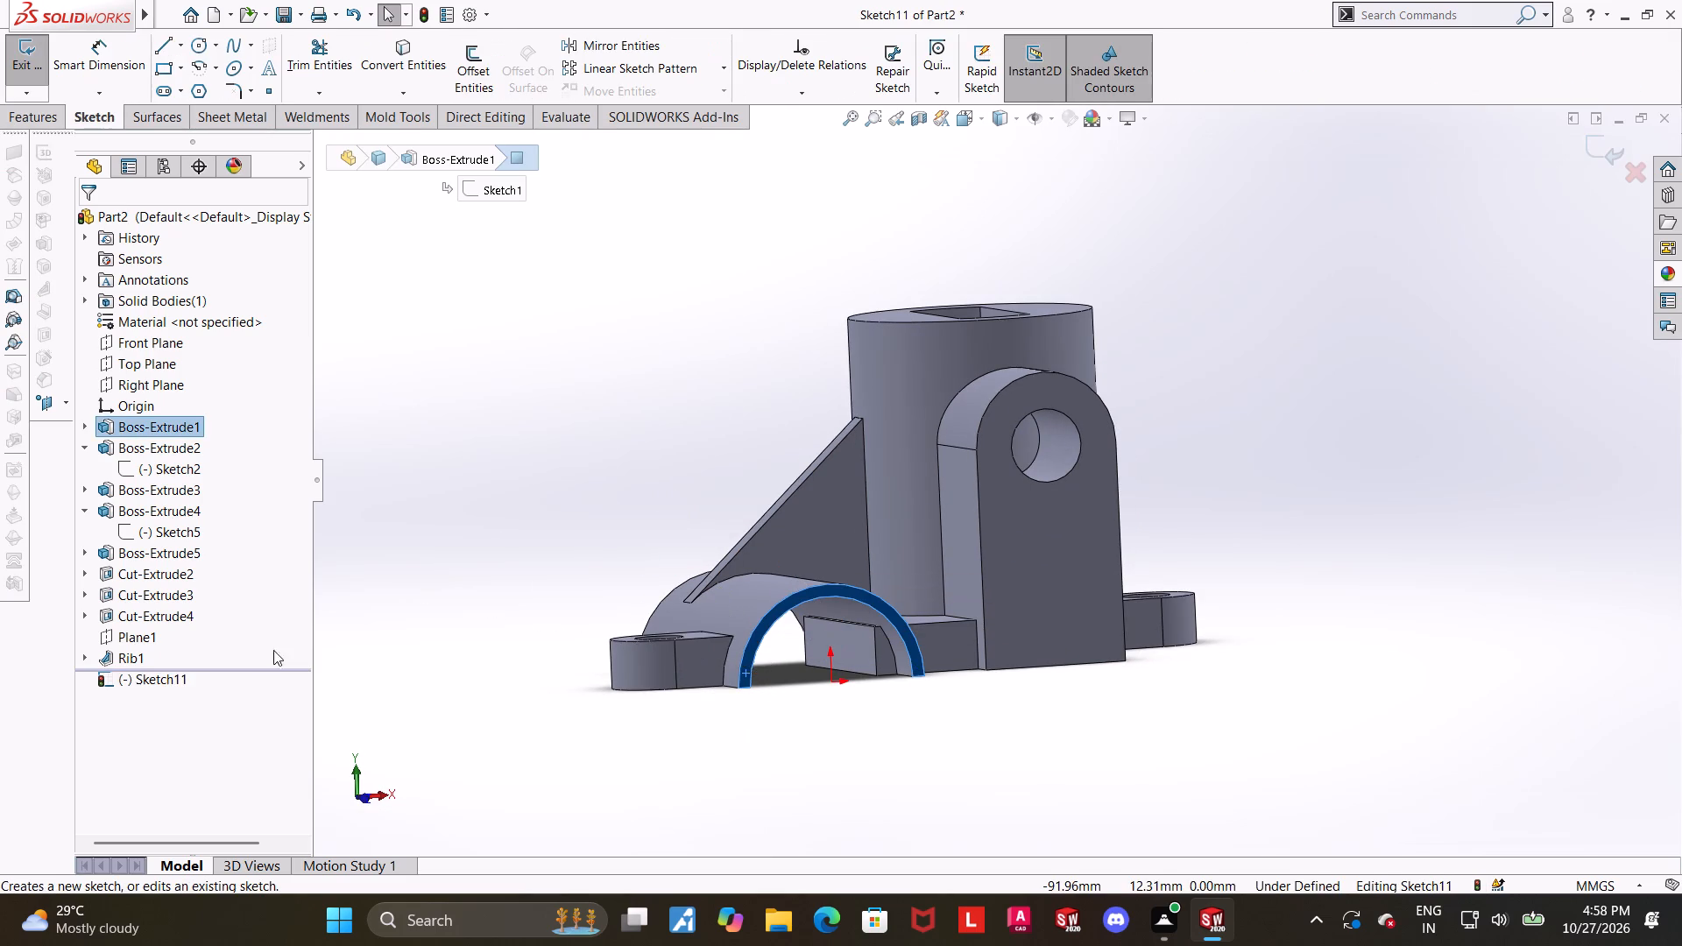
pyautogui.click(177, 674)
pyautogui.click(219, 648)
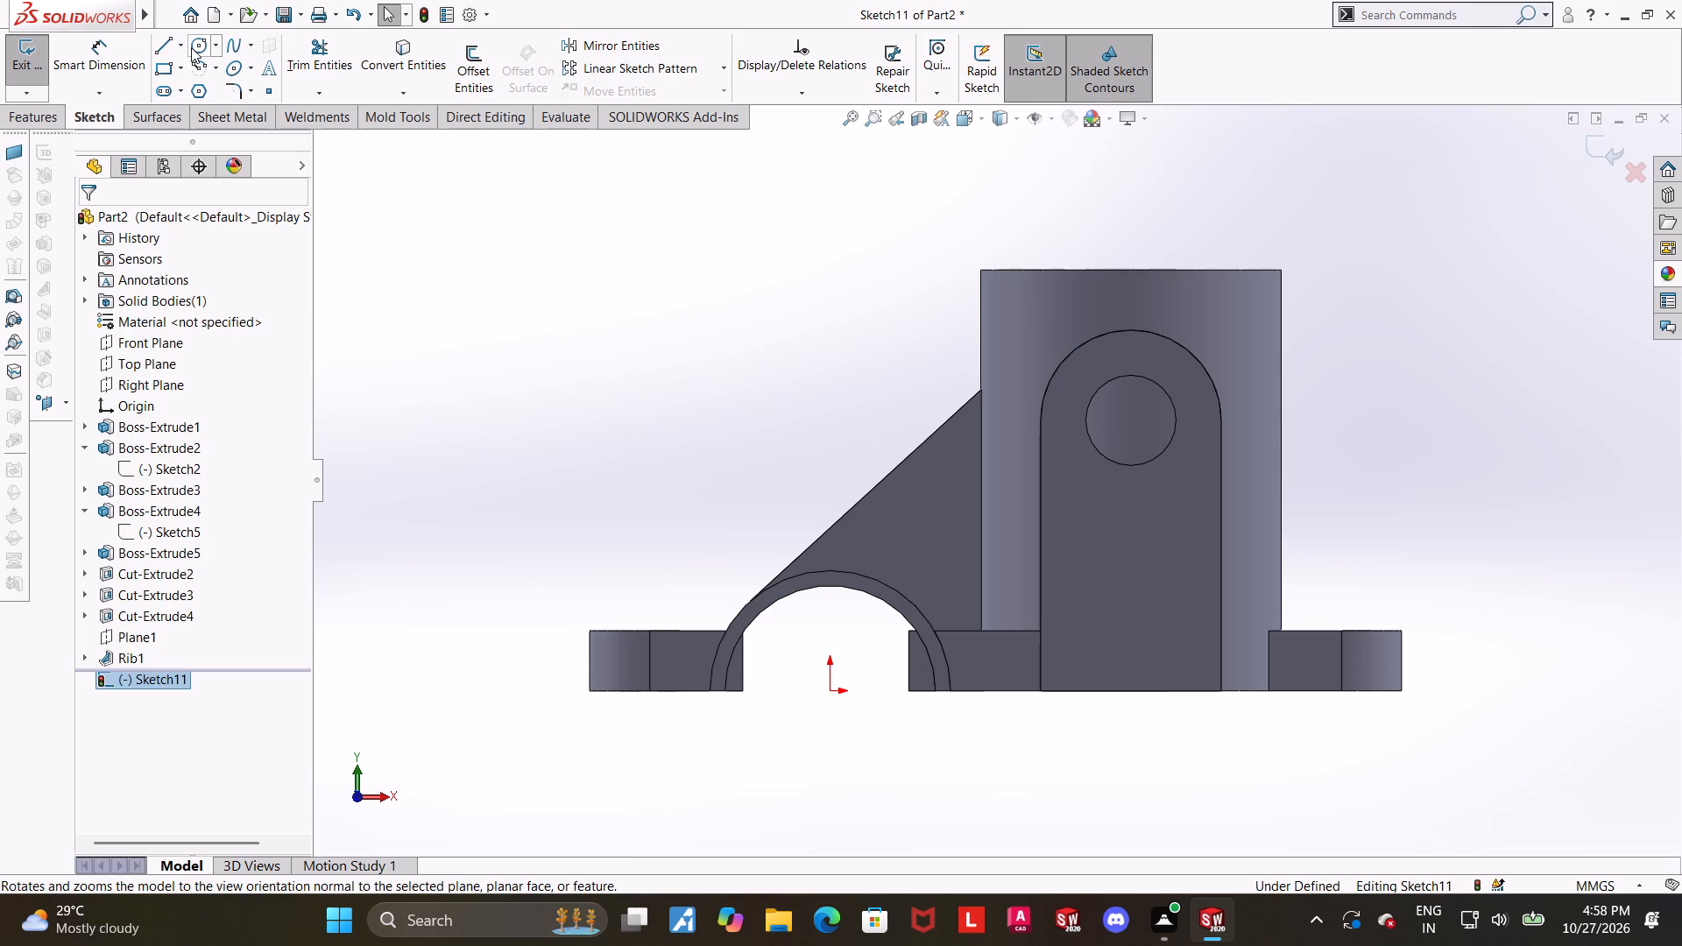
pyautogui.click(191, 47)
pyautogui.press('Escape')
pyautogui.click(420, 63)
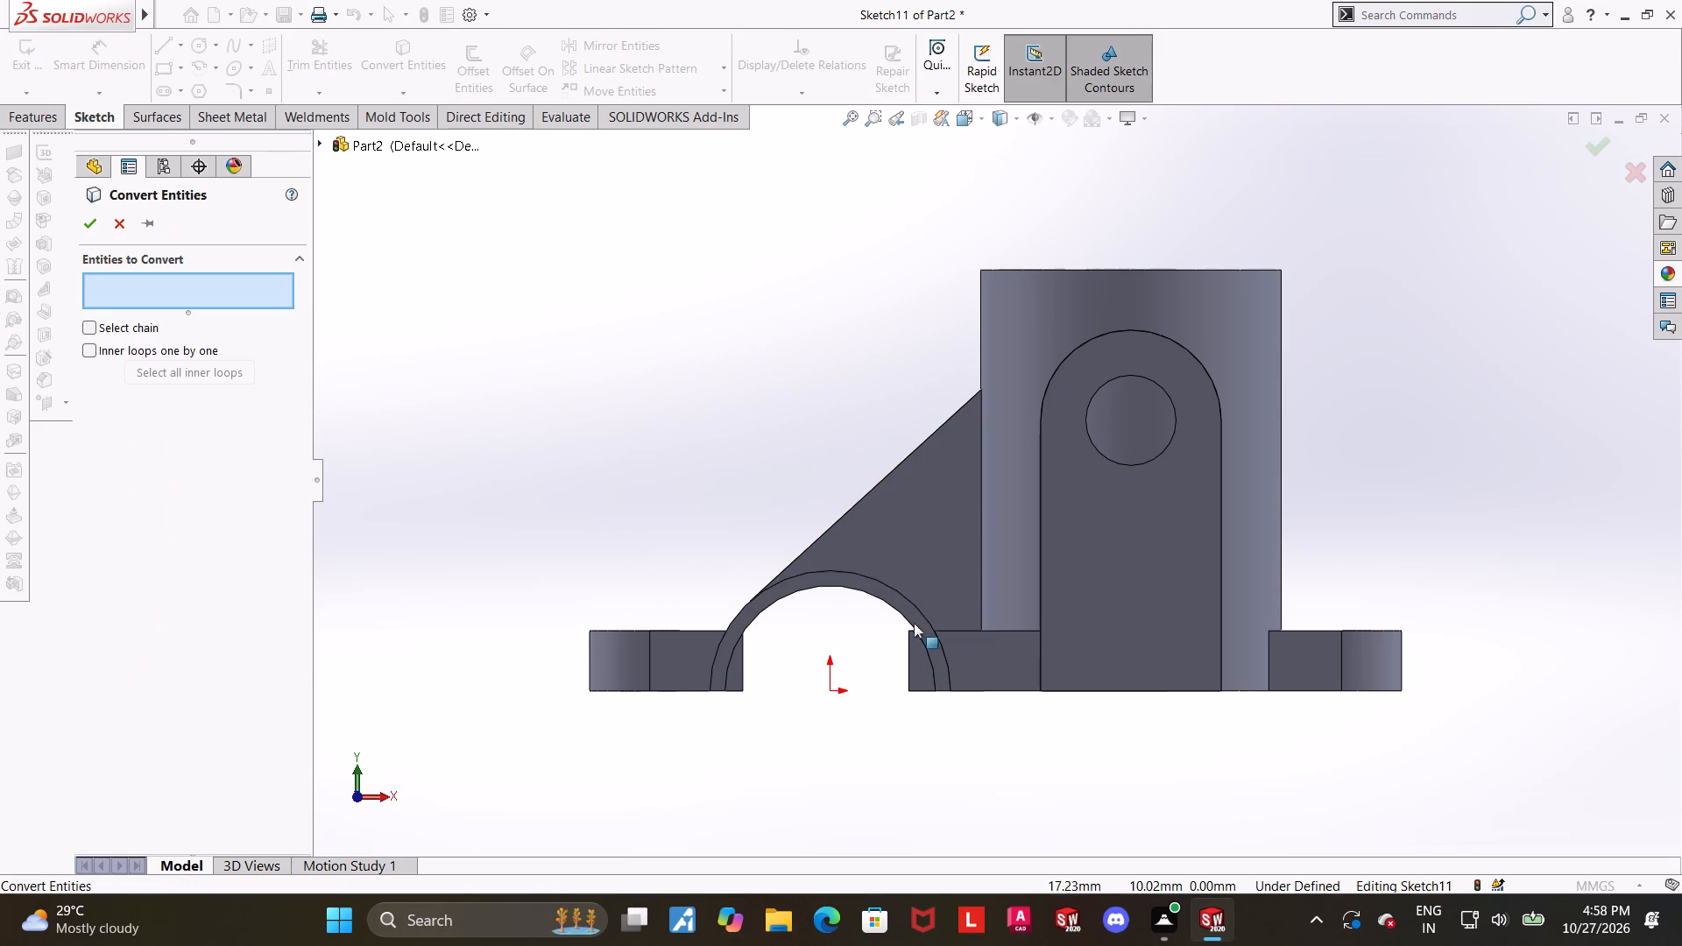
pyautogui.click(887, 604)
pyautogui.click(81, 216)
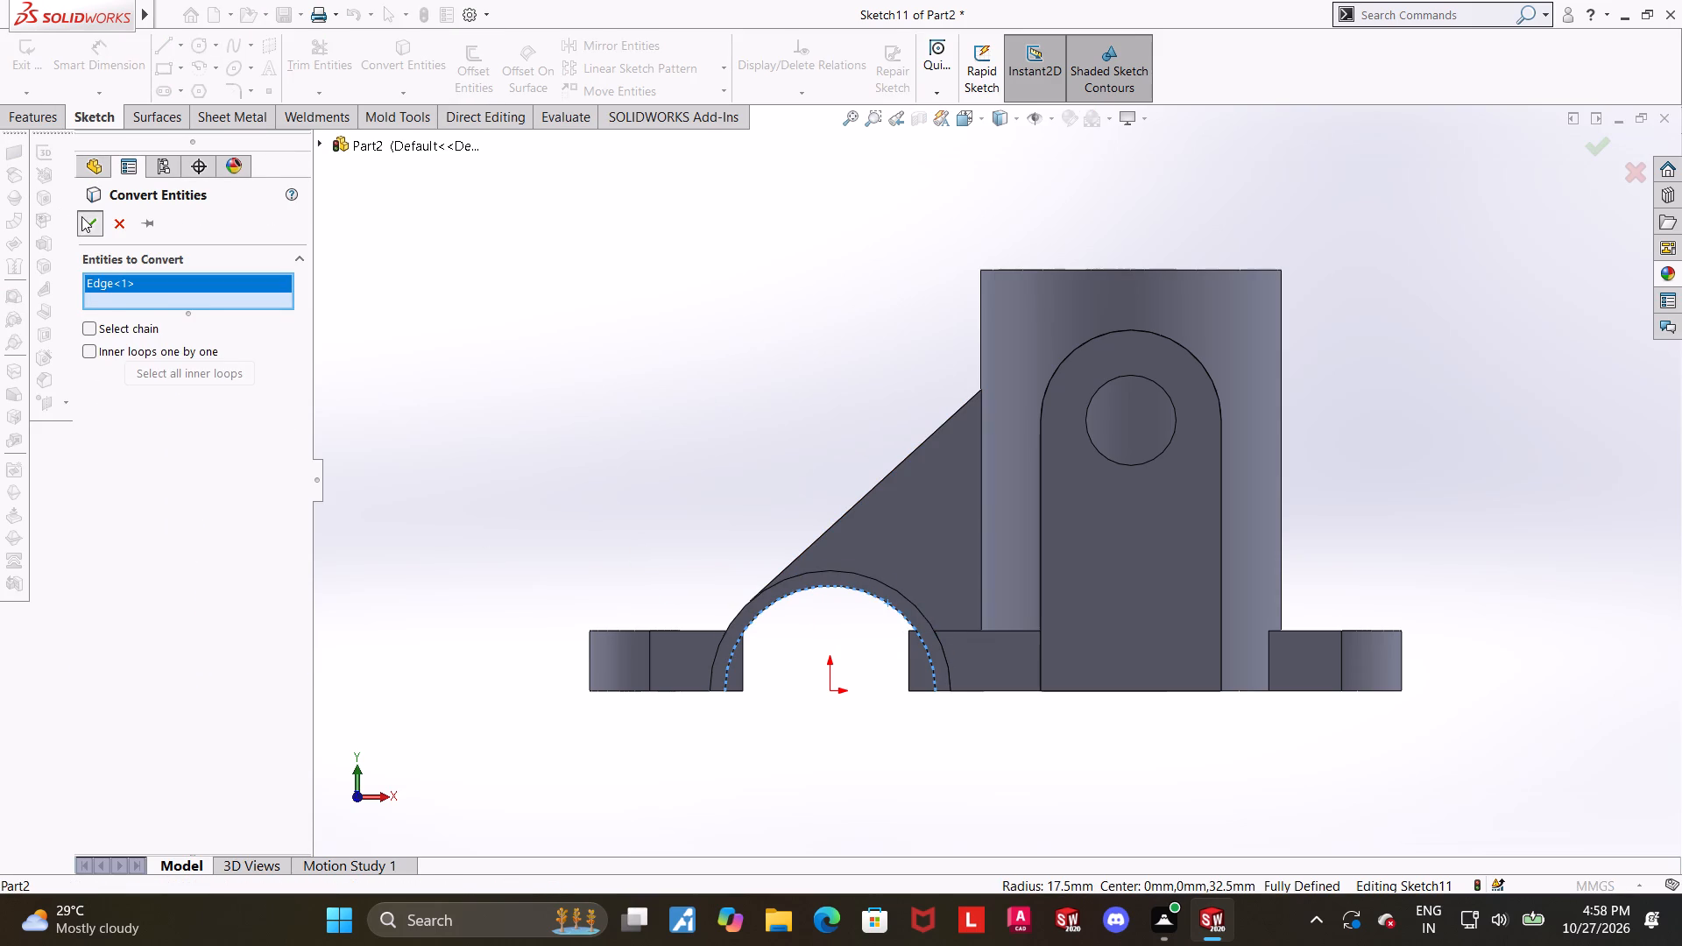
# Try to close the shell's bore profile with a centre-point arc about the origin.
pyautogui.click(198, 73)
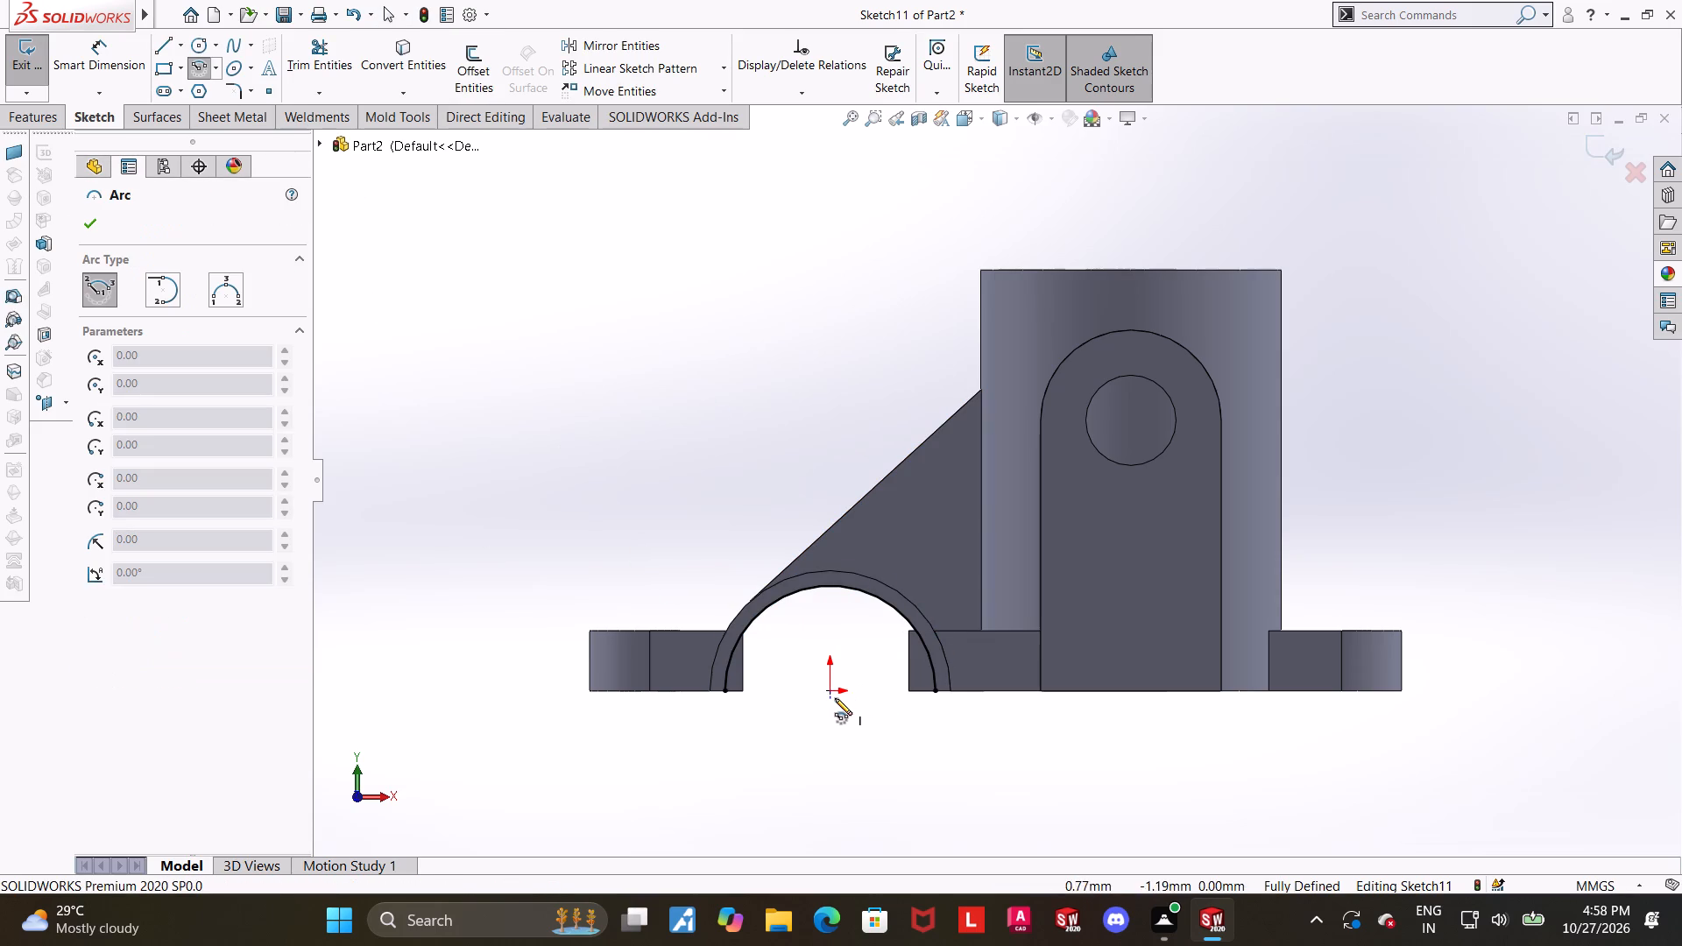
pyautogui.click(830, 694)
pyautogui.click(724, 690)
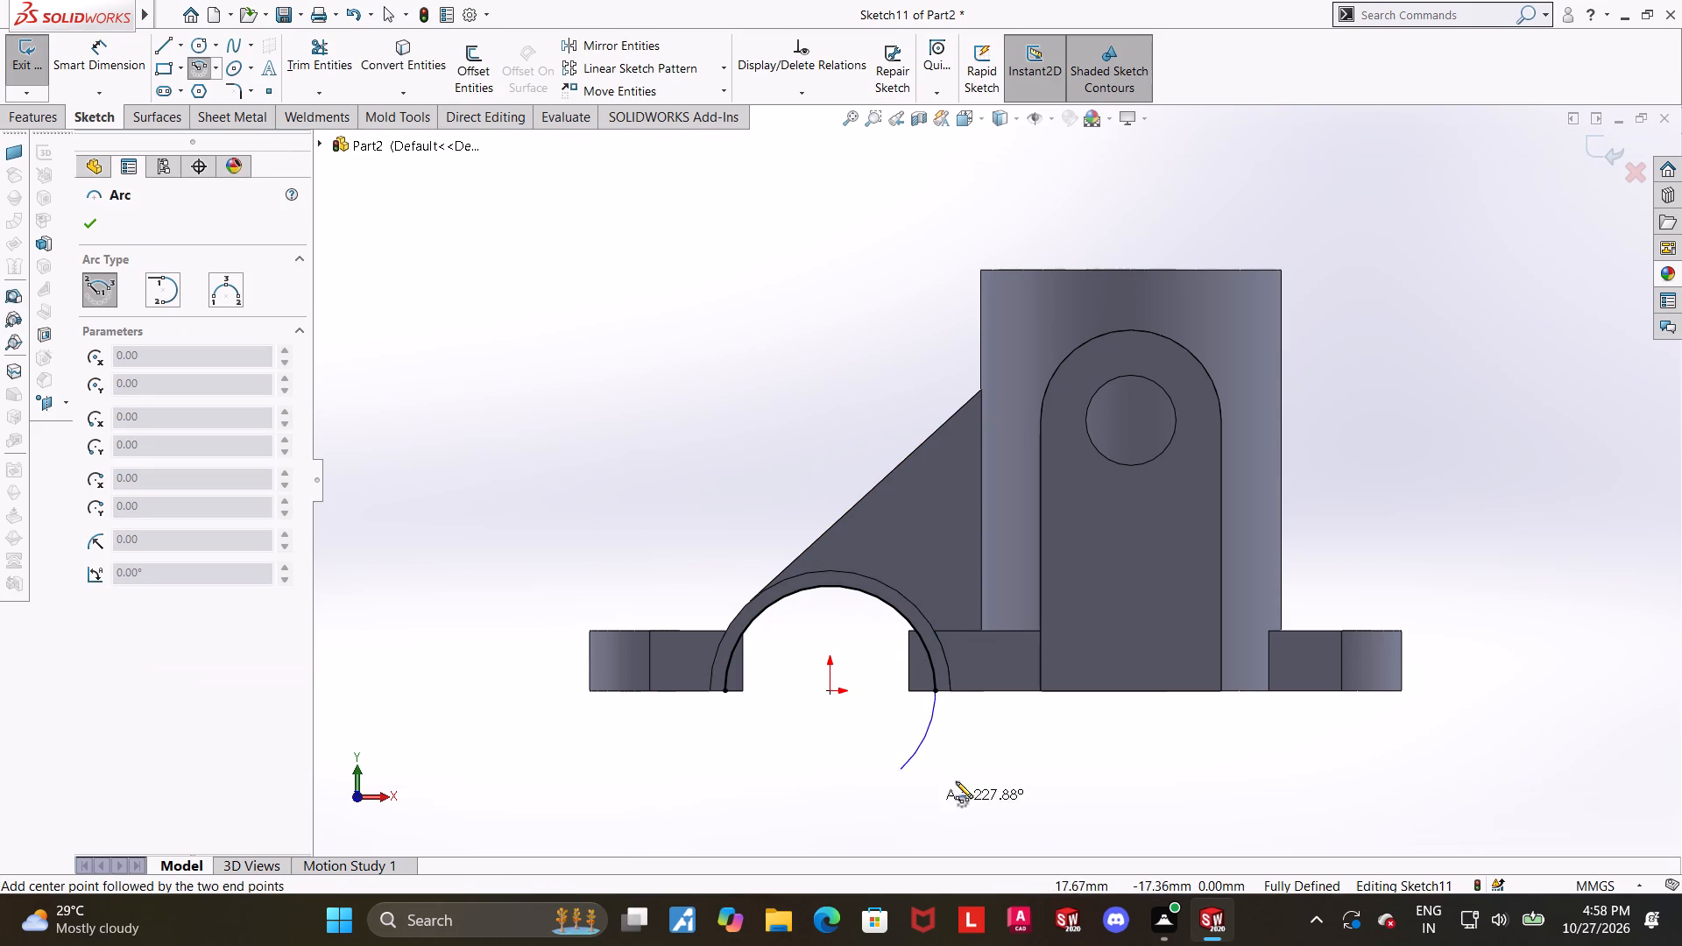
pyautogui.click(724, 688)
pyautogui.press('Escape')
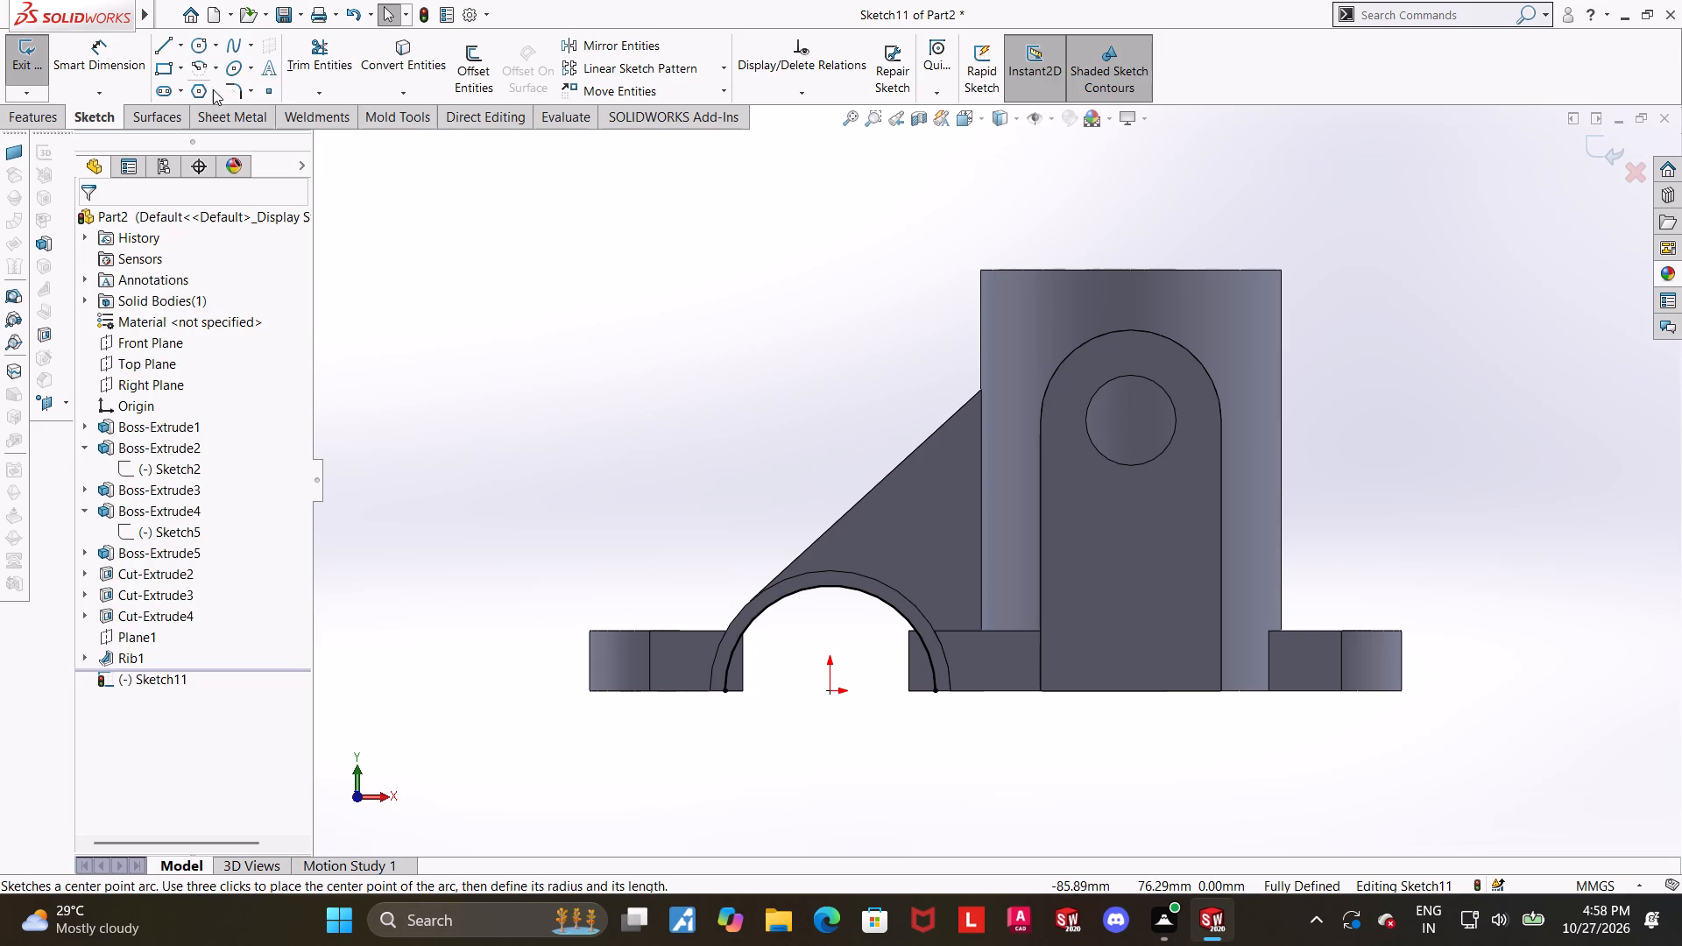
# Undo the conversion of the shell's inner arc edge.
pyautogui.hotkey('ctrl', 'z')
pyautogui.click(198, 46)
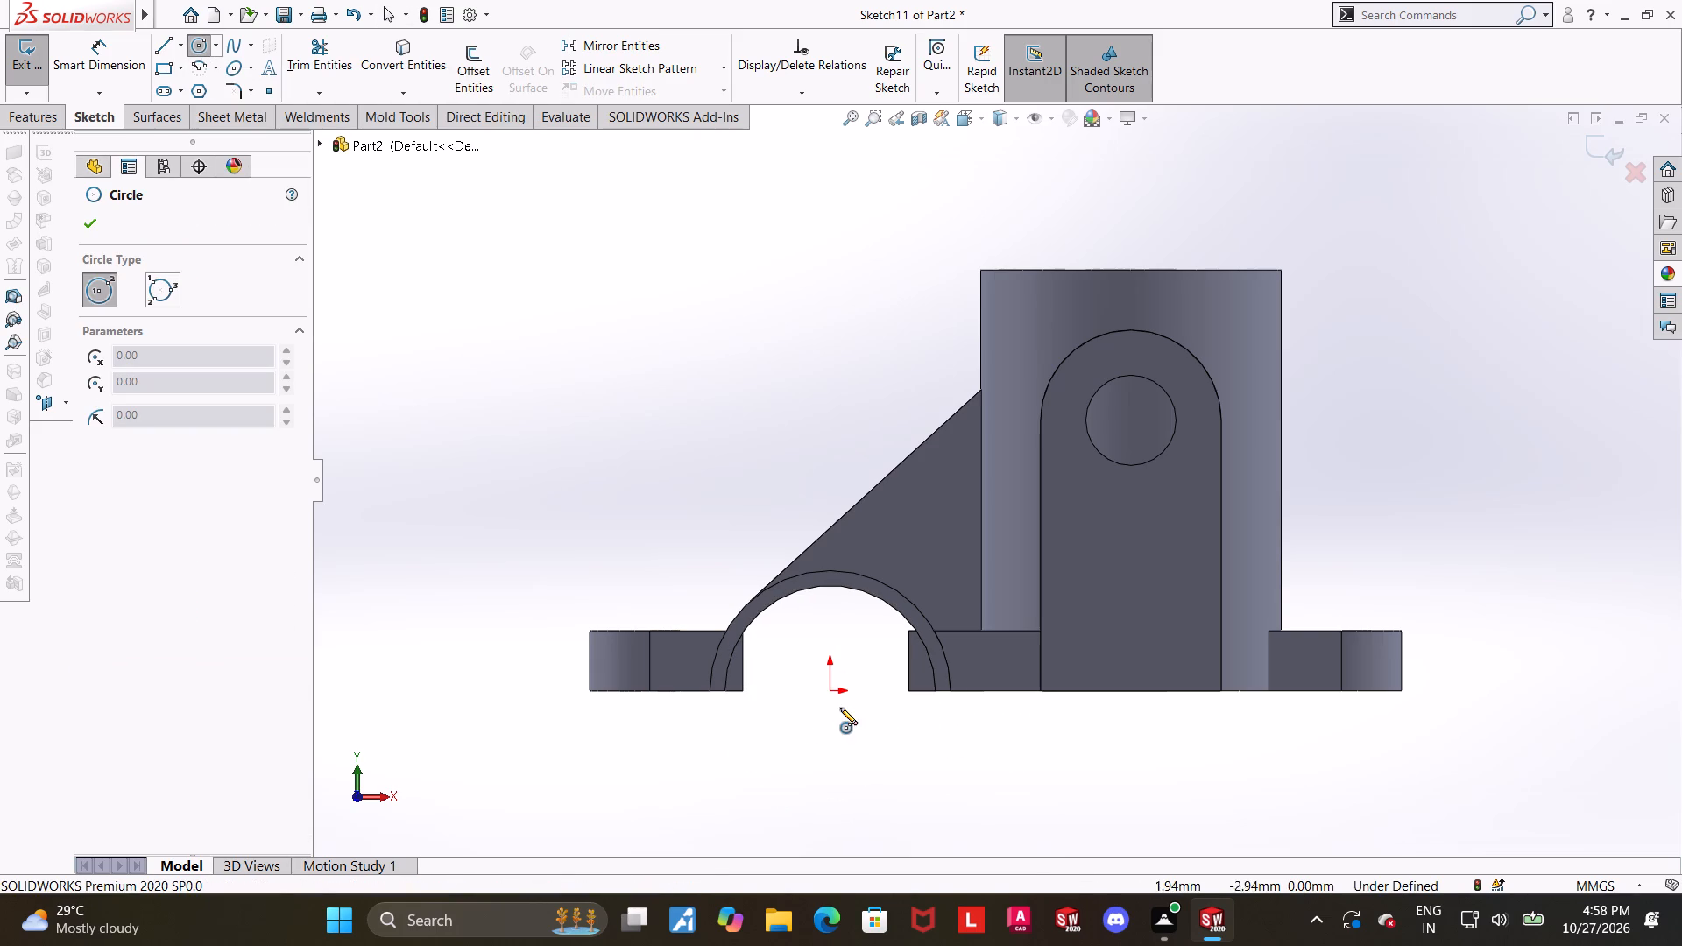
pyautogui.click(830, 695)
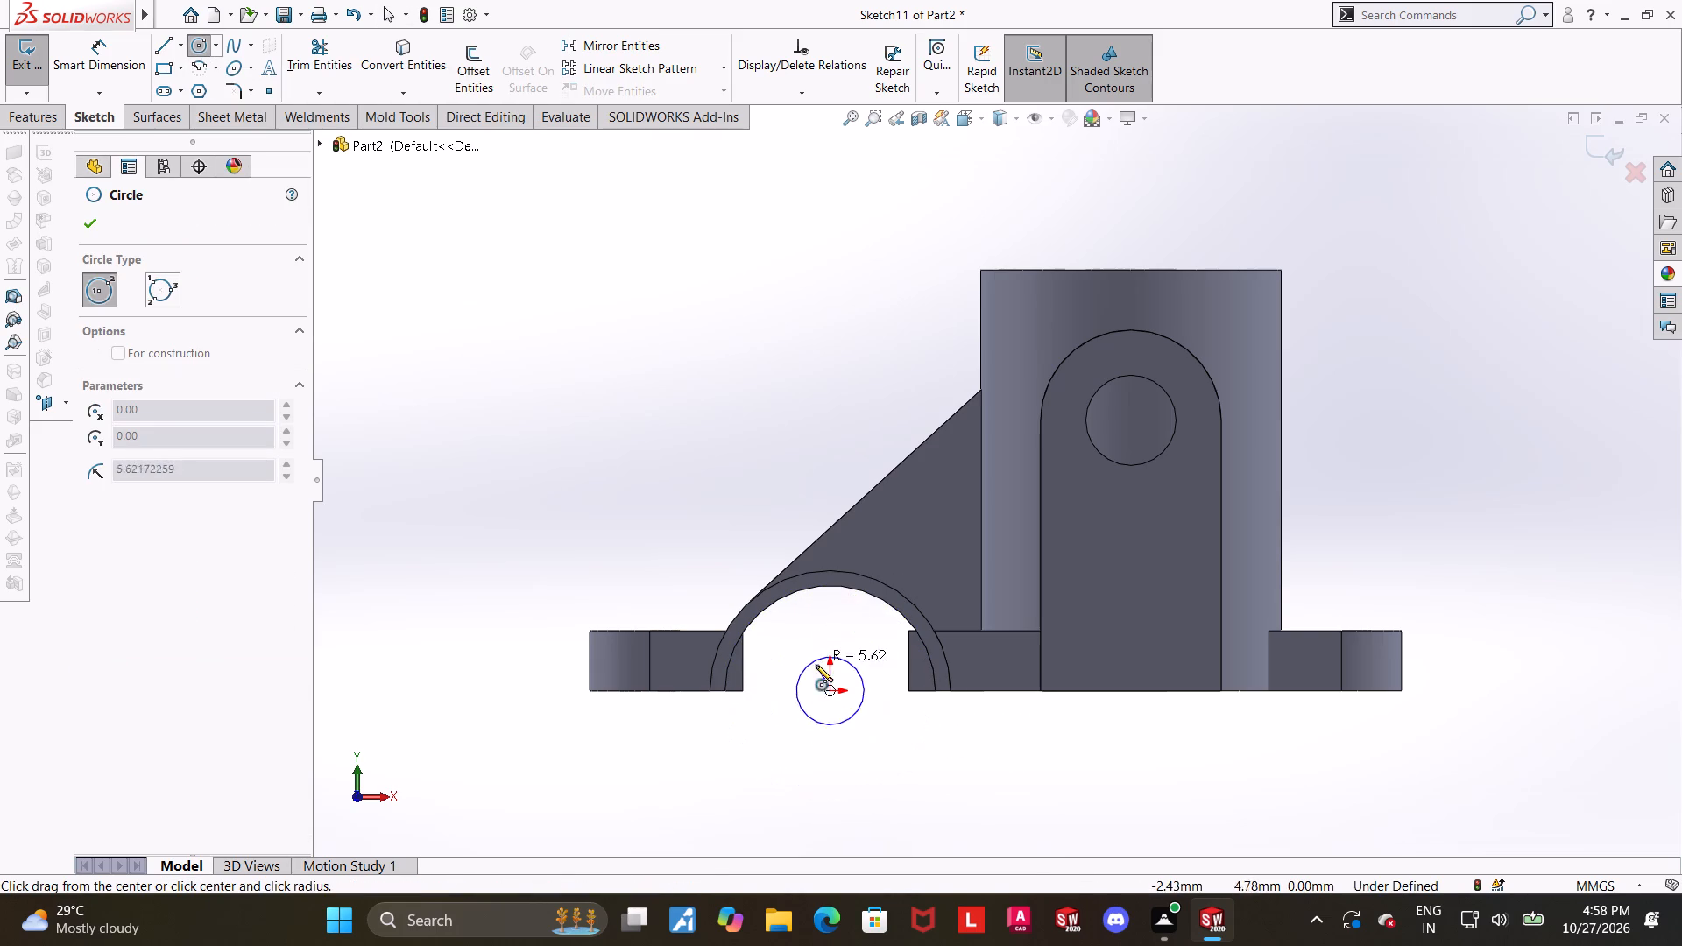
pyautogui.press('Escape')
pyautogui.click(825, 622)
# Sketch a circle of about 12.2 mm radius centred on the origin, inside the half-cylinder shell's arch.
pyautogui.click(198, 52)
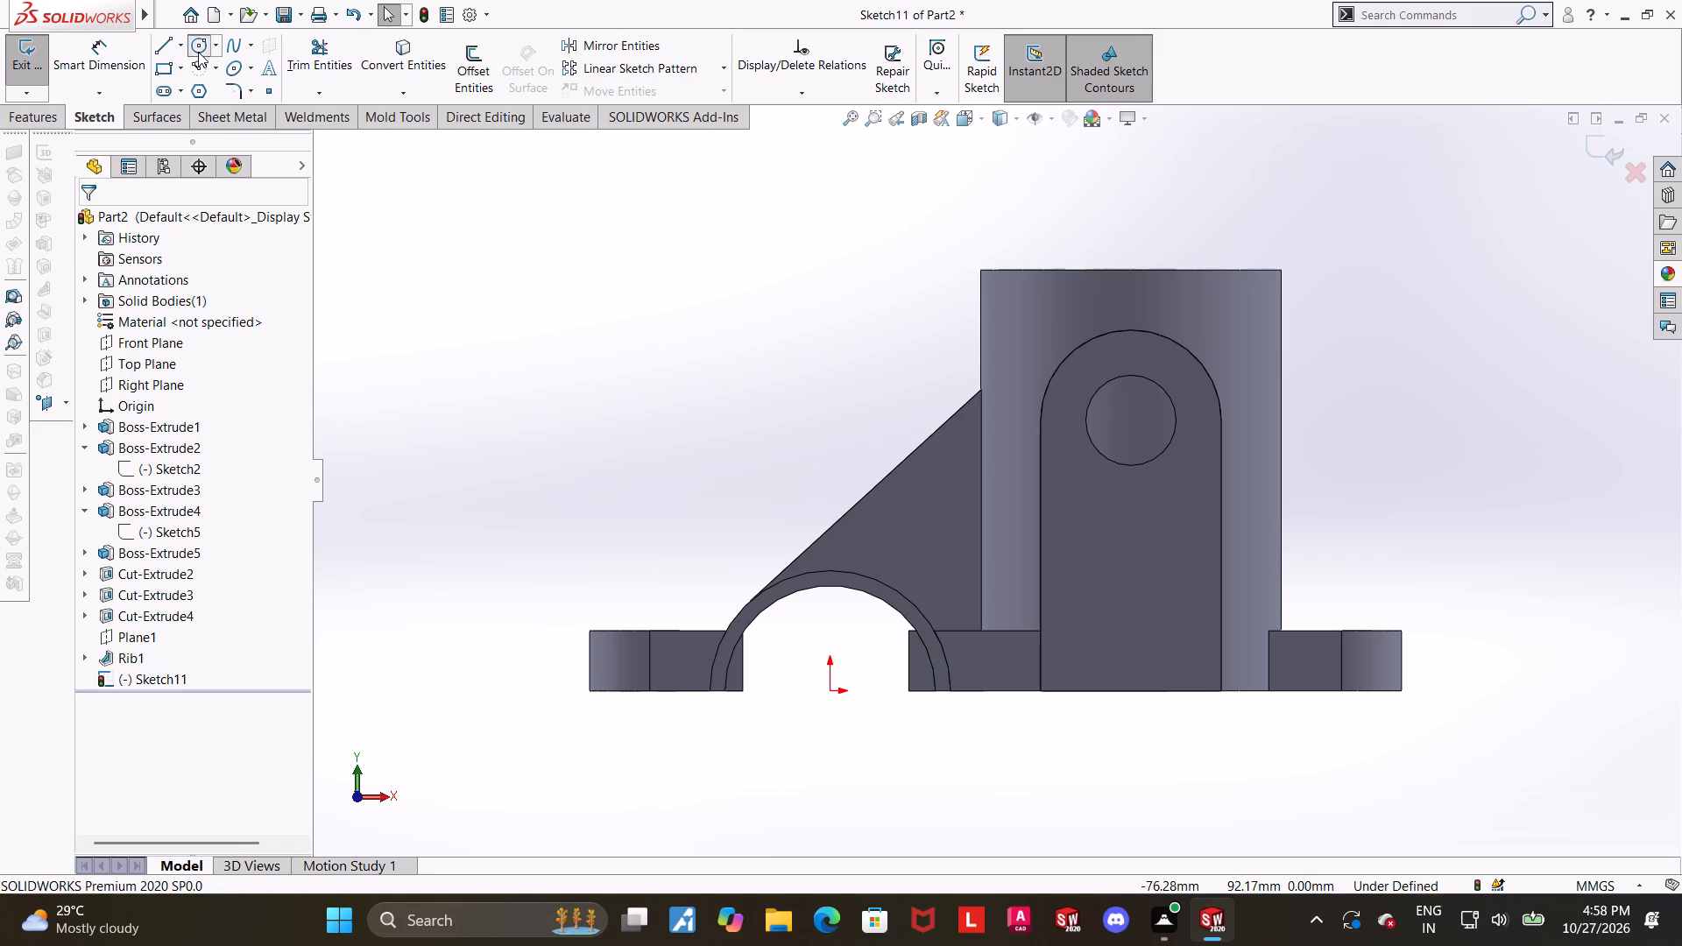
pyautogui.click(831, 692)
pyautogui.click(835, 618)
pyautogui.press('Escape')
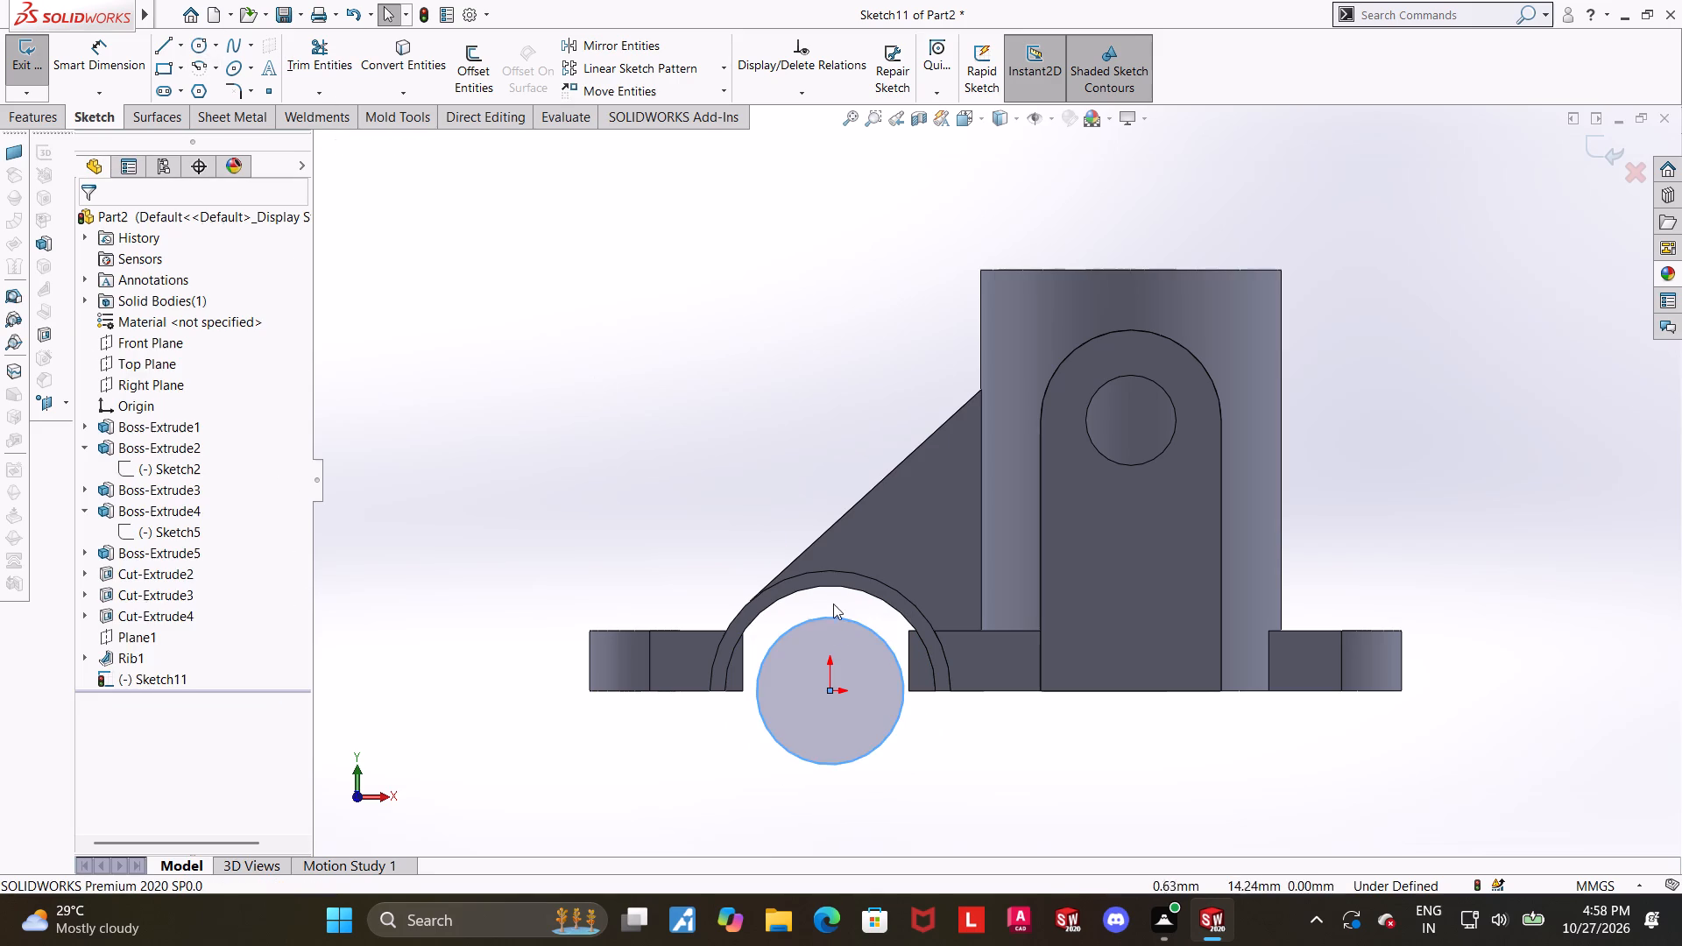
pyautogui.press('Escape')
# Make the circle concentric and coradial with the shell's inner arc edge, and exit the sketch.
pyautogui.click(832, 589)
pyautogui.keyDown('ctrl'); pyautogui.click(830, 616); pyautogui.keyUp('ctrl')
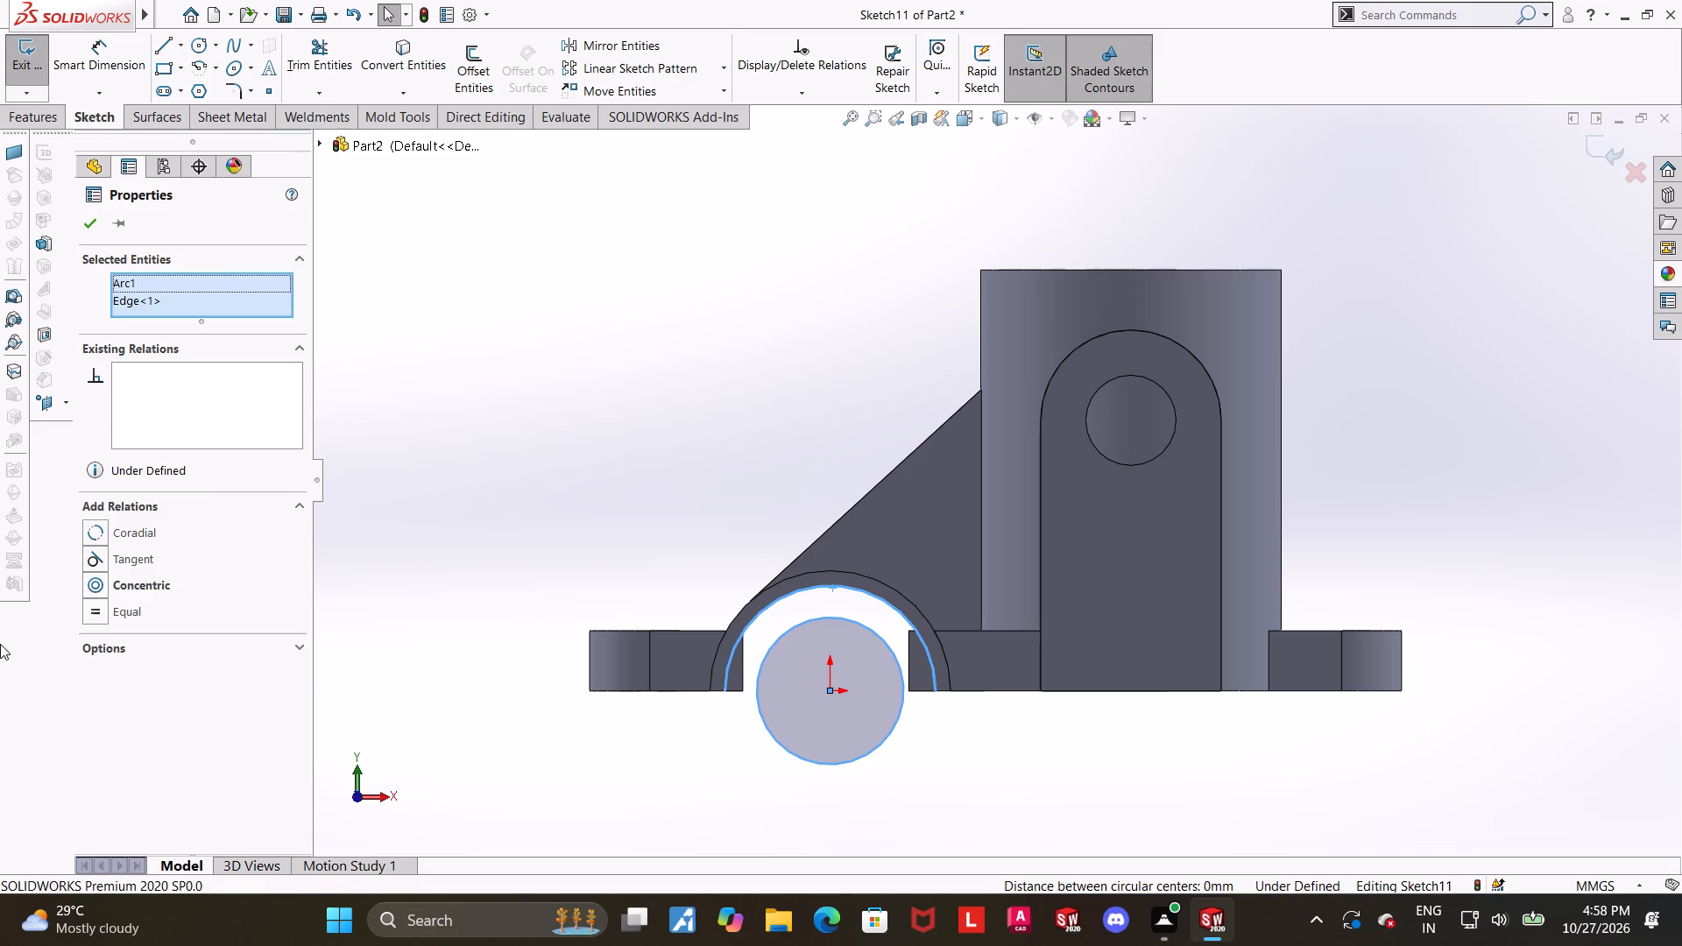
pyautogui.click(92, 582)
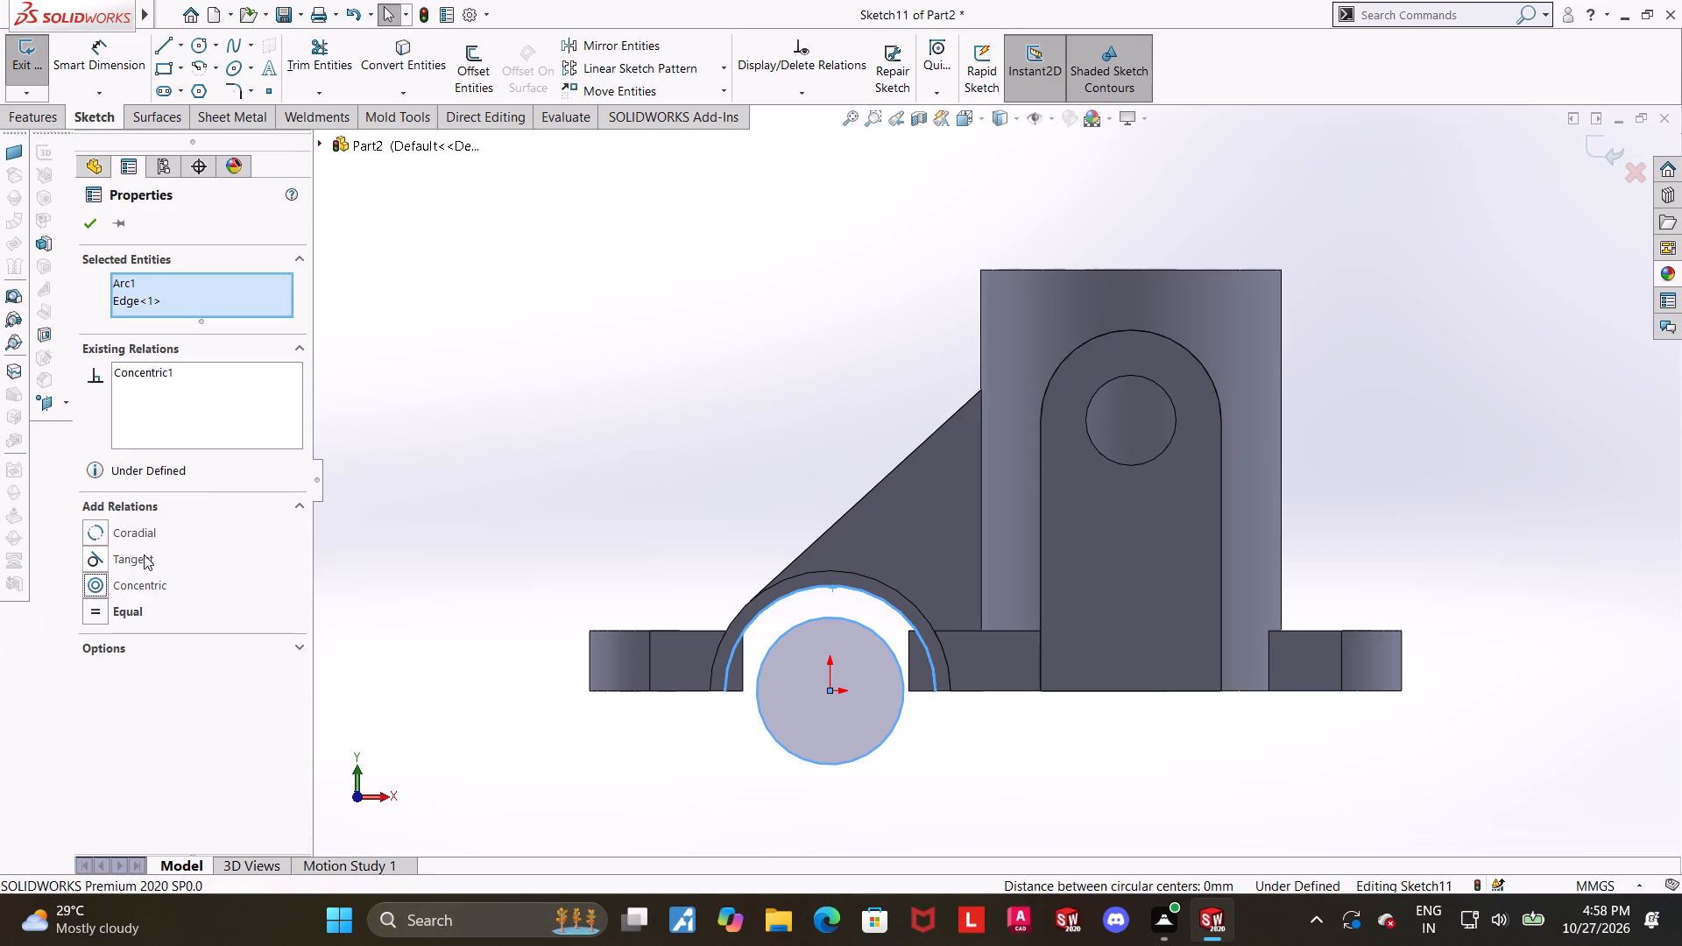
pyautogui.click(102, 579)
pyautogui.click(647, 436)
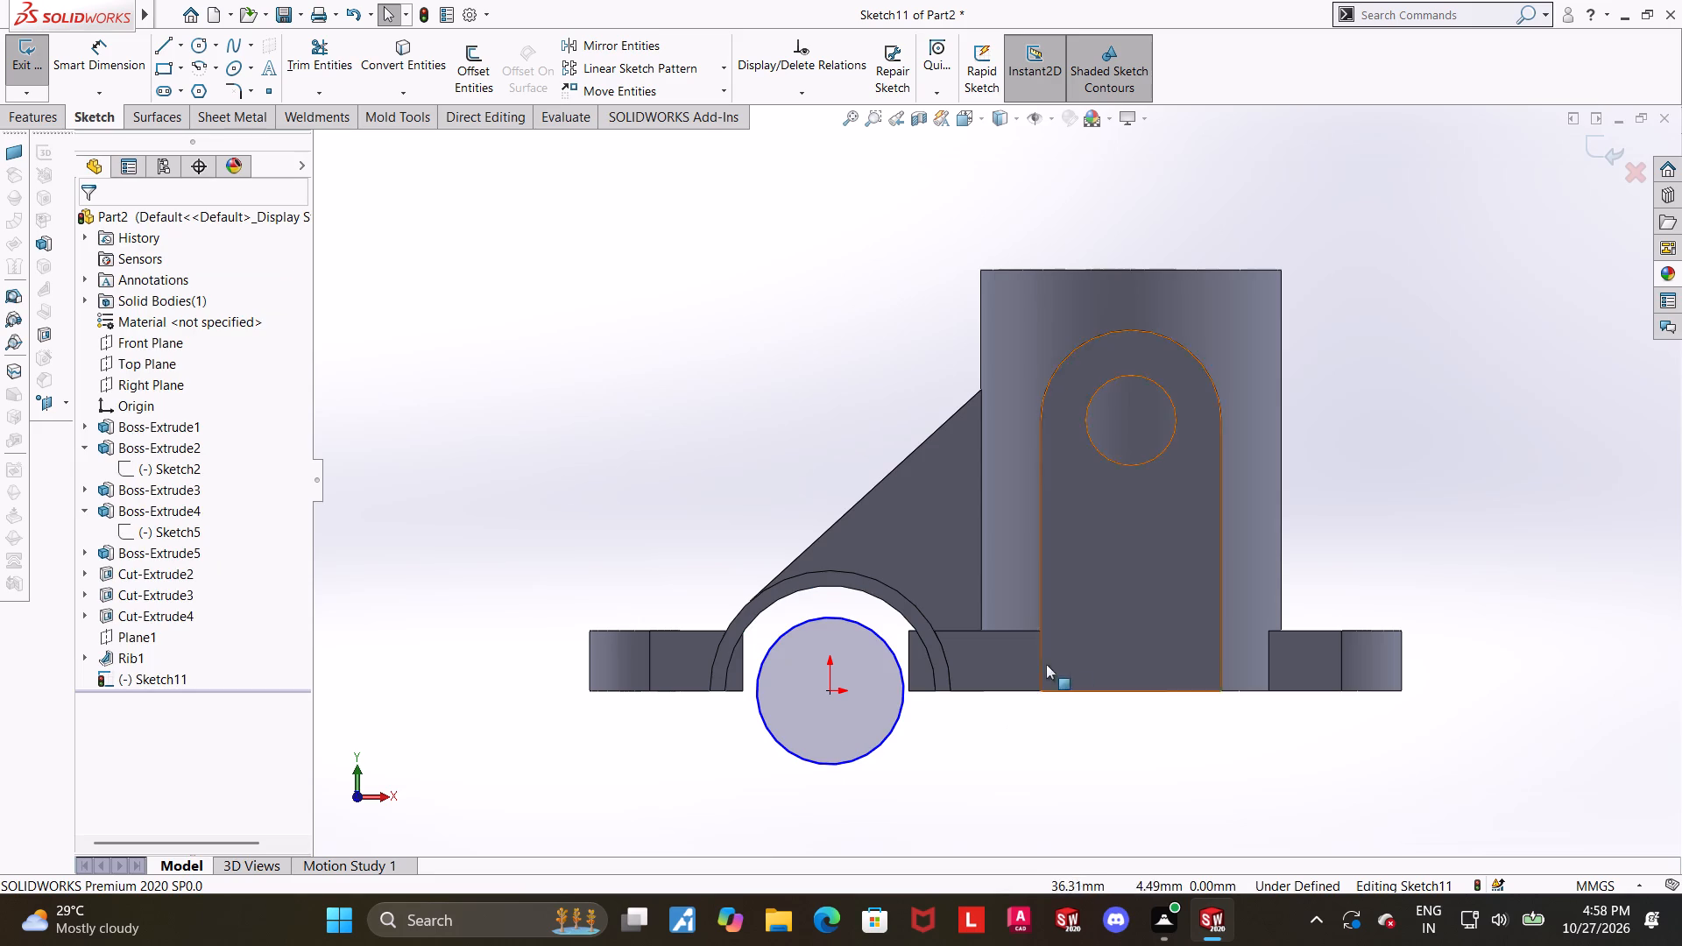
pyautogui.click(801, 589)
pyautogui.keyDown('ctrl'); pyautogui.click(809, 620); pyautogui.keyUp('ctrl')
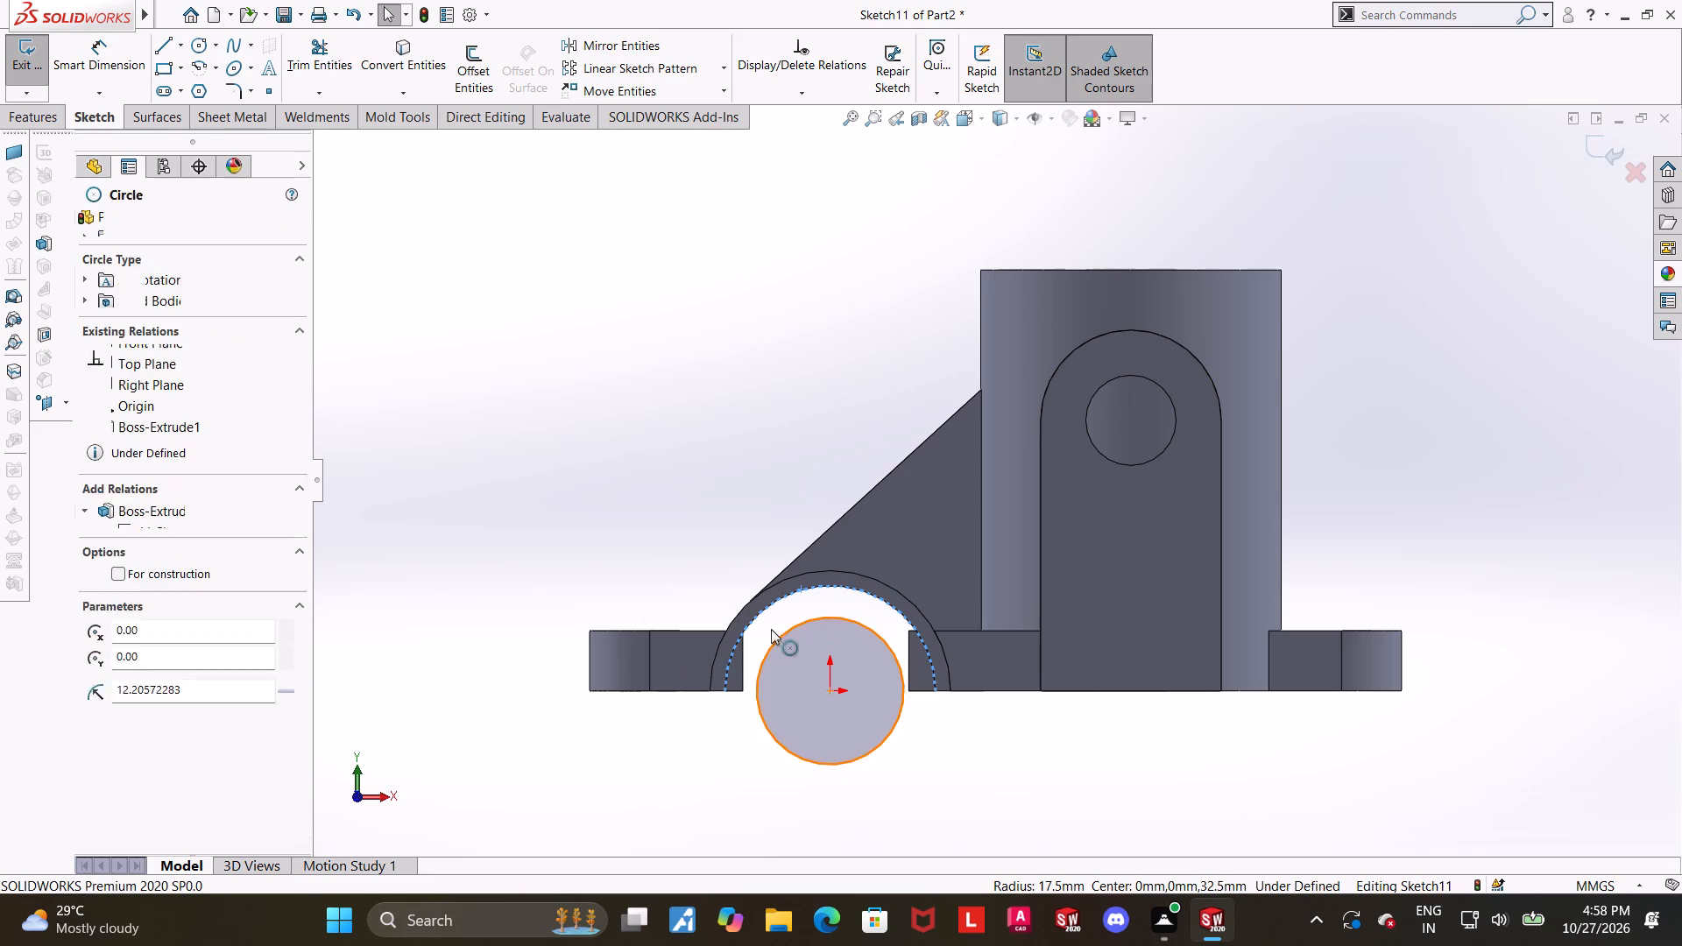
pyautogui.click(93, 534)
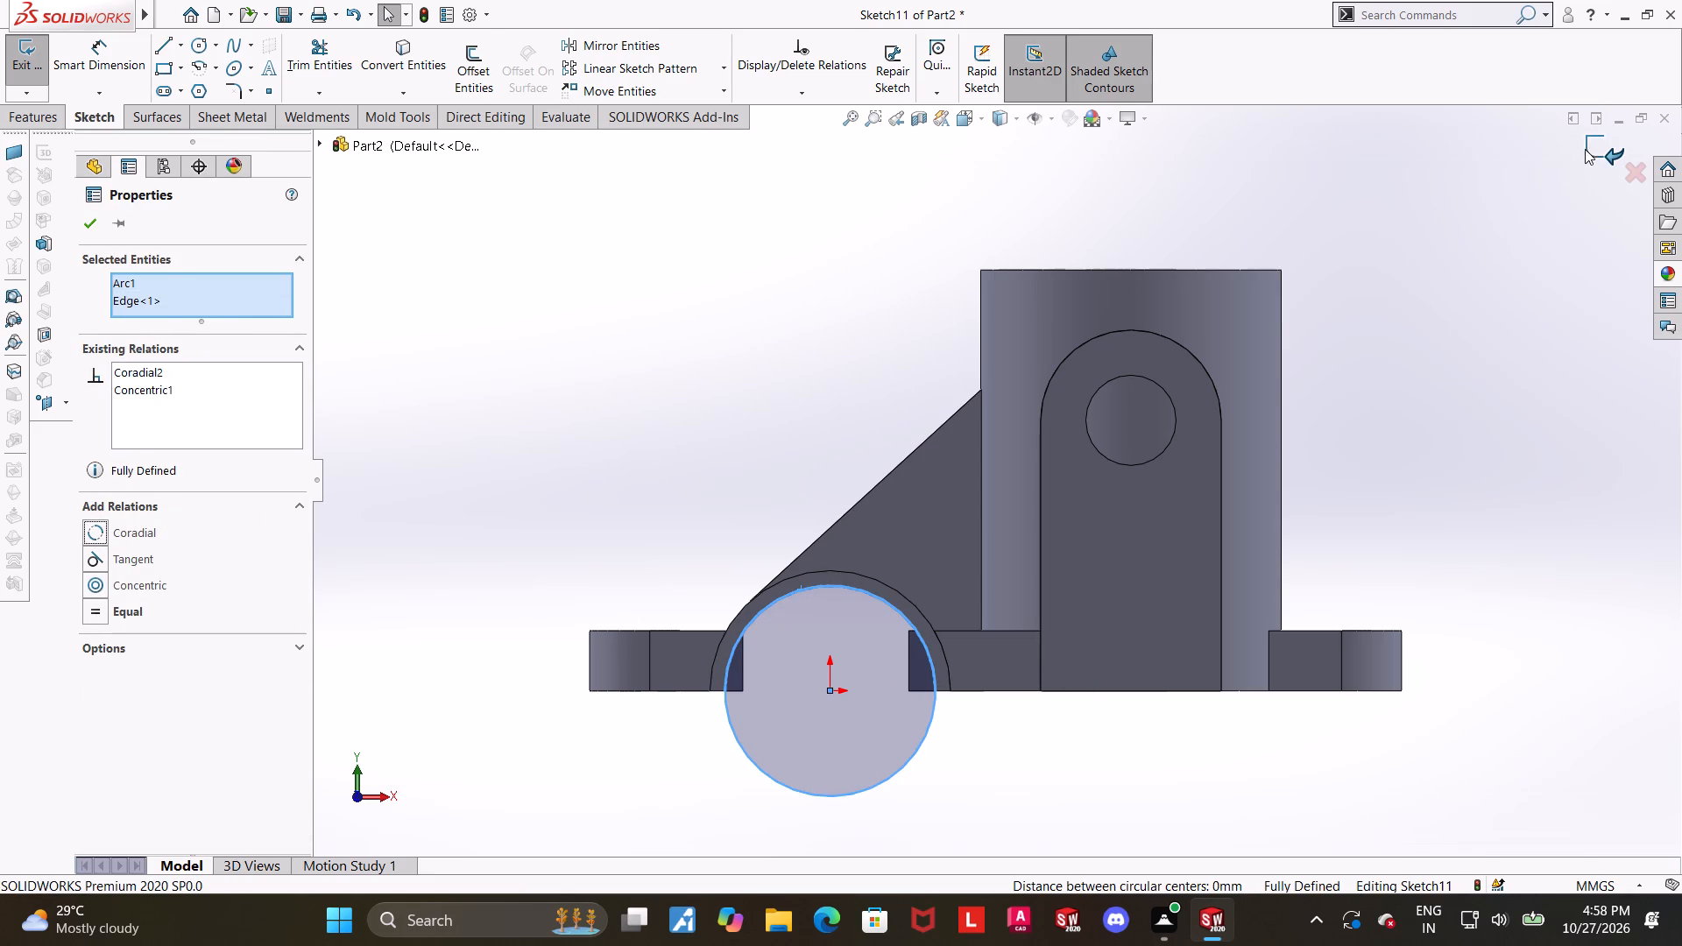
pyautogui.click(1587, 147)
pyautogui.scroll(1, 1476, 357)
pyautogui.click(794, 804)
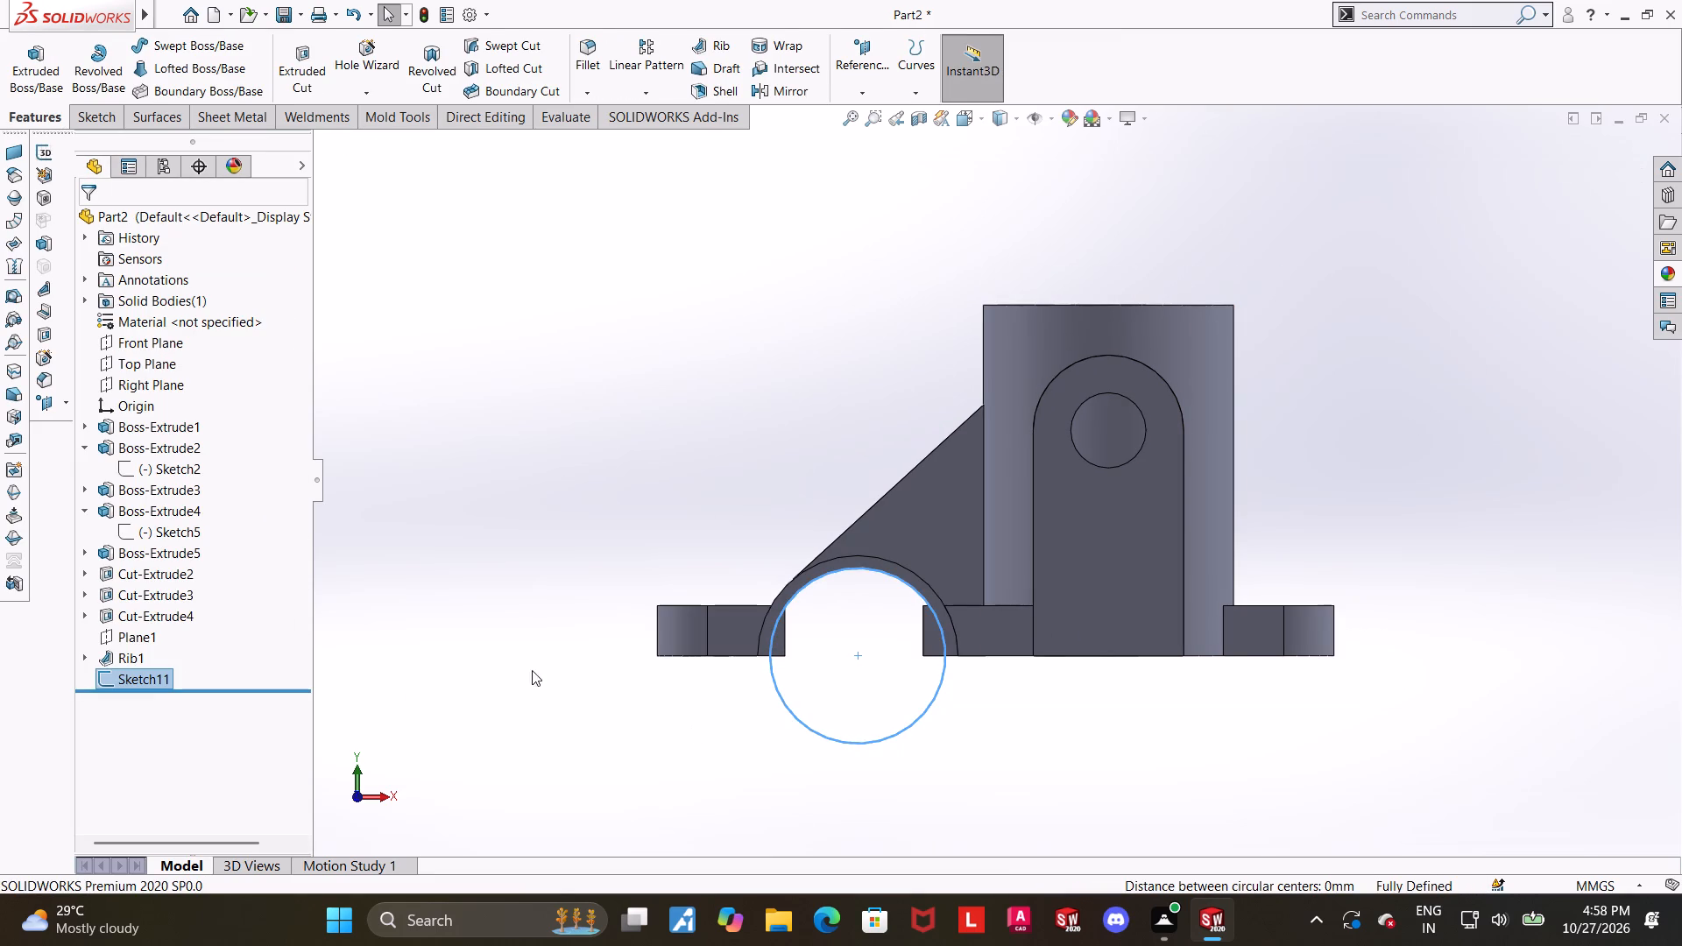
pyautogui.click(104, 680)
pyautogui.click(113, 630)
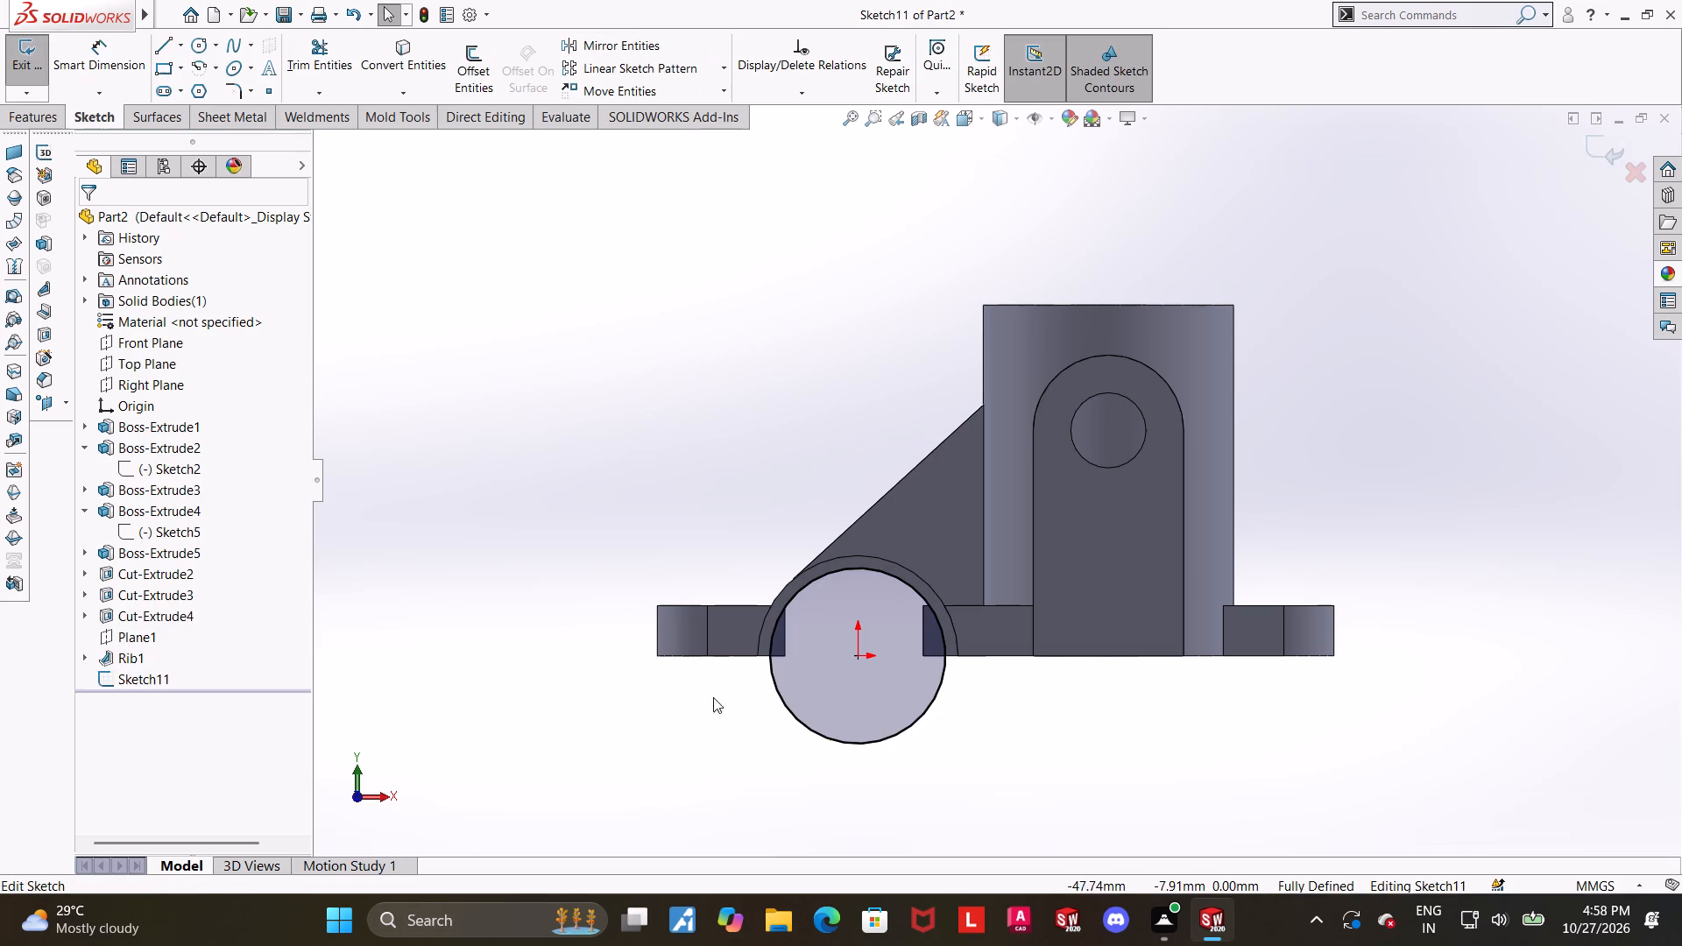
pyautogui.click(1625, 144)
# Cut-extrude the bore circle along the half-cylinder shell to remove the material inside its arch.
pyautogui.moveTo(1120, 383); pyautogui.dragTo(1136, 383, button='middle')
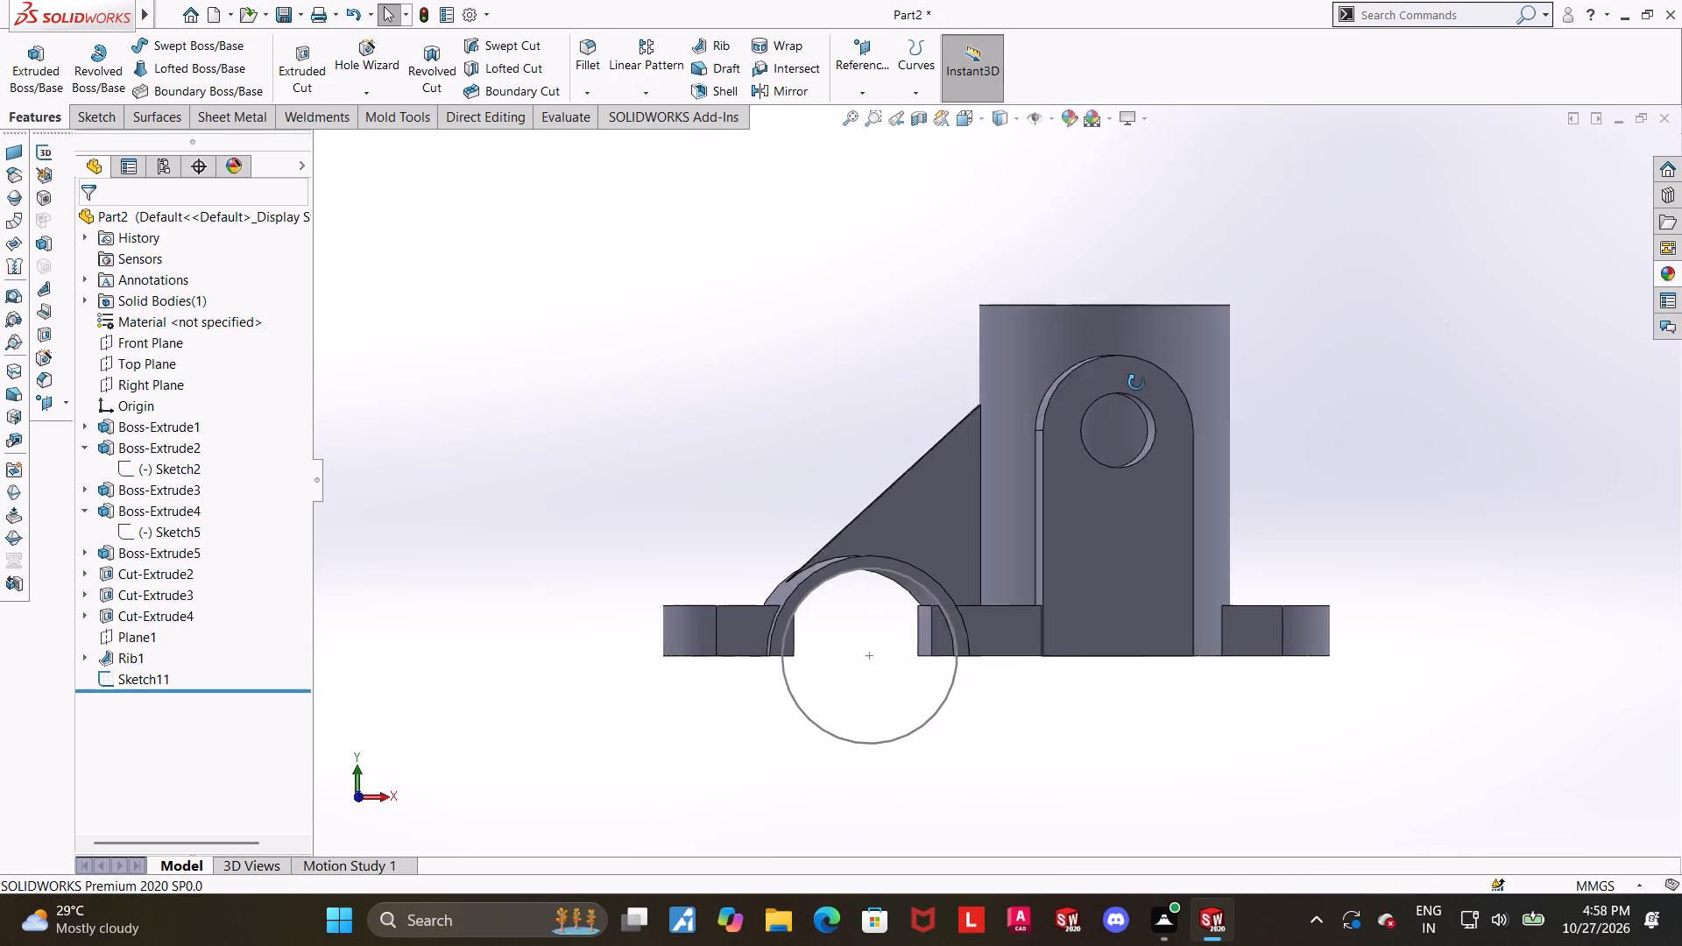
pyautogui.moveTo(1136, 383); pyautogui.dragTo(1162, 384, button='middle')
pyautogui.click(161, 681)
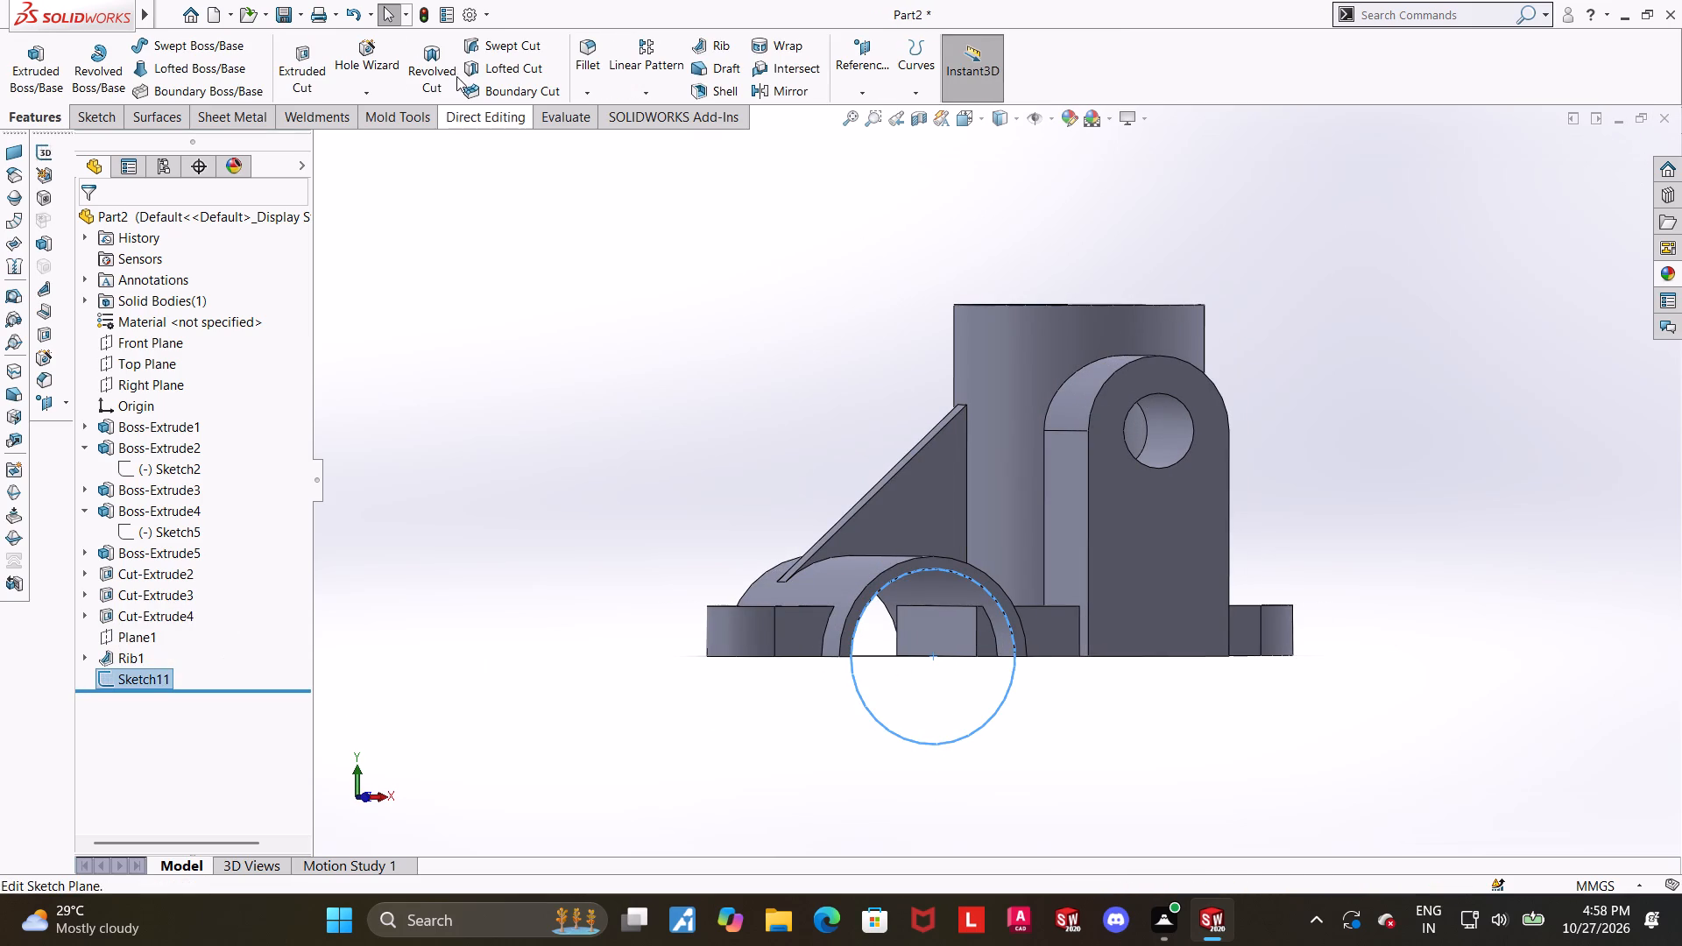
pyautogui.click(318, 53)
pyautogui.moveTo(617, 439); pyautogui.dragTo(654, 453, button='middle')
pyautogui.click(244, 348)
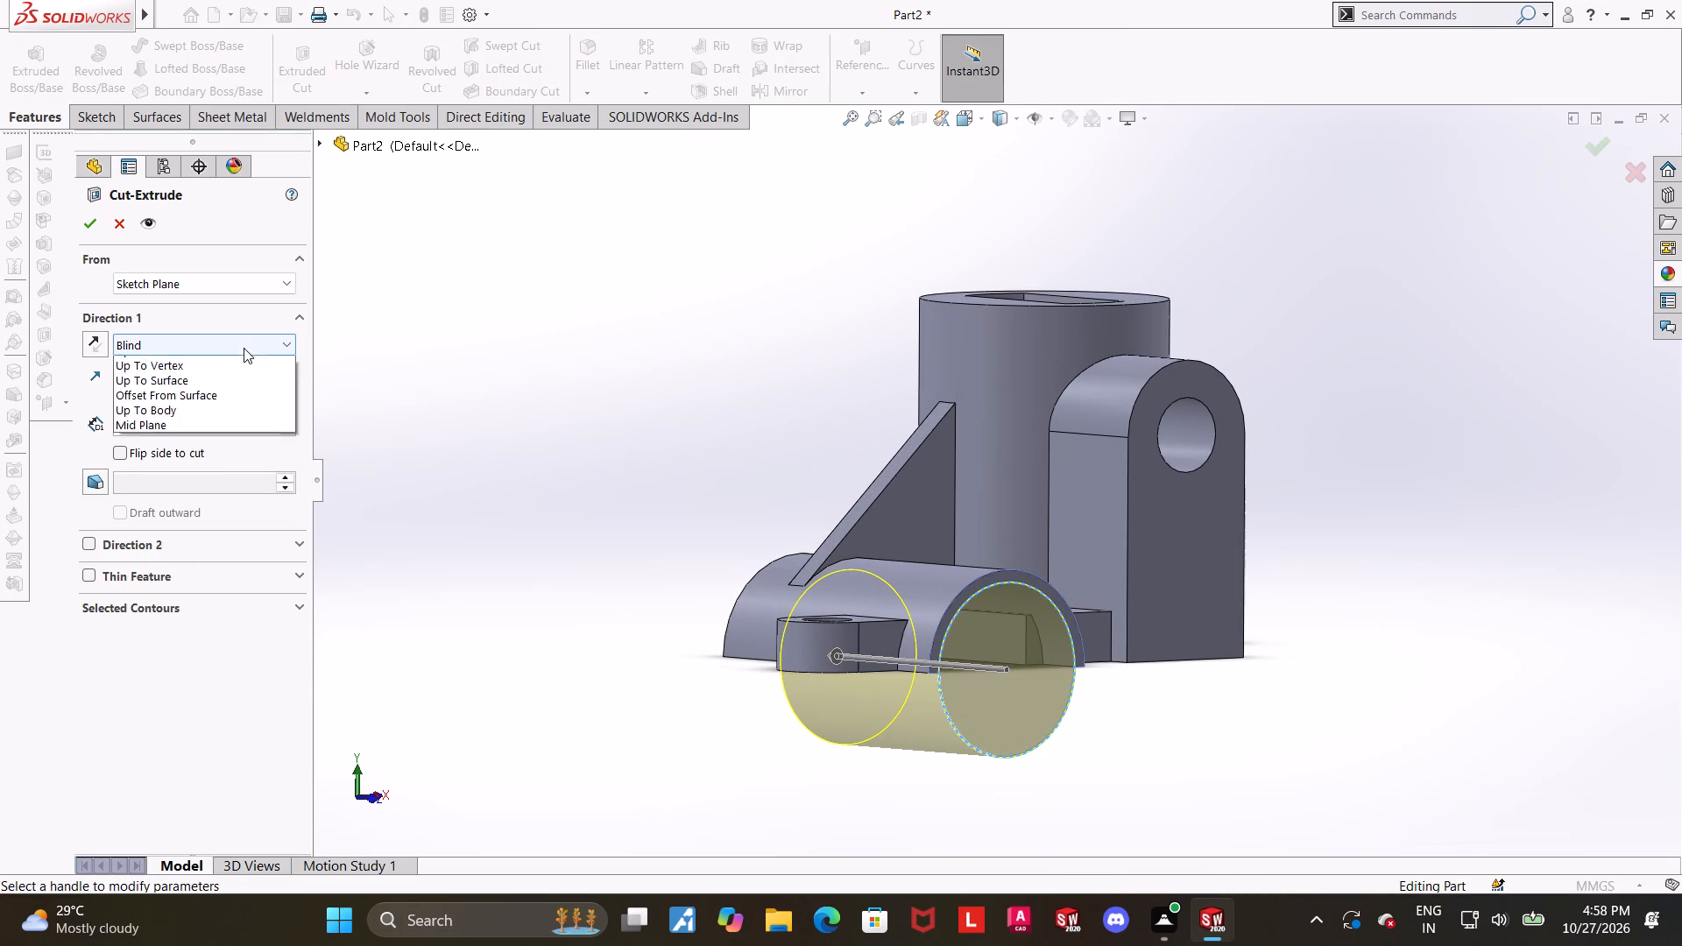
pyautogui.click(214, 377)
pyautogui.click(98, 231)
pyautogui.click(860, 443)
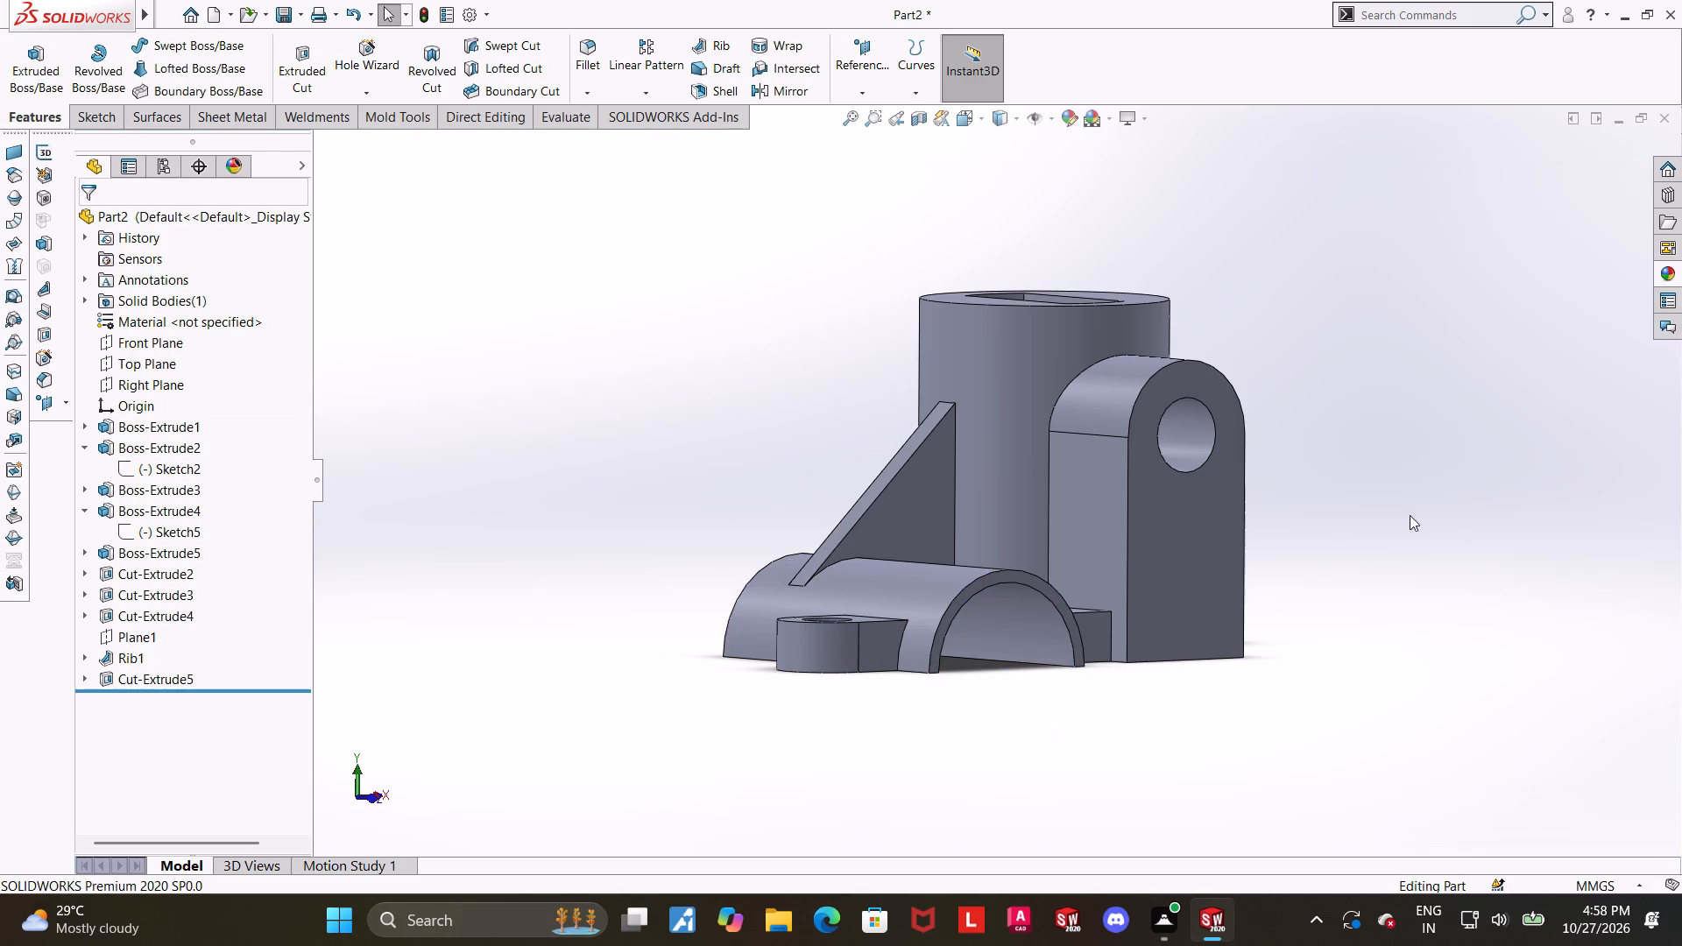
# Start a 2 mm fillet on the slender lug beside the shell, picking its top outer edge and its junction with the shell.
pyautogui.moveTo(1455, 525); pyautogui.dragTo(1417, 538, button='middle')
pyautogui.scroll(-1, 1304, 668)
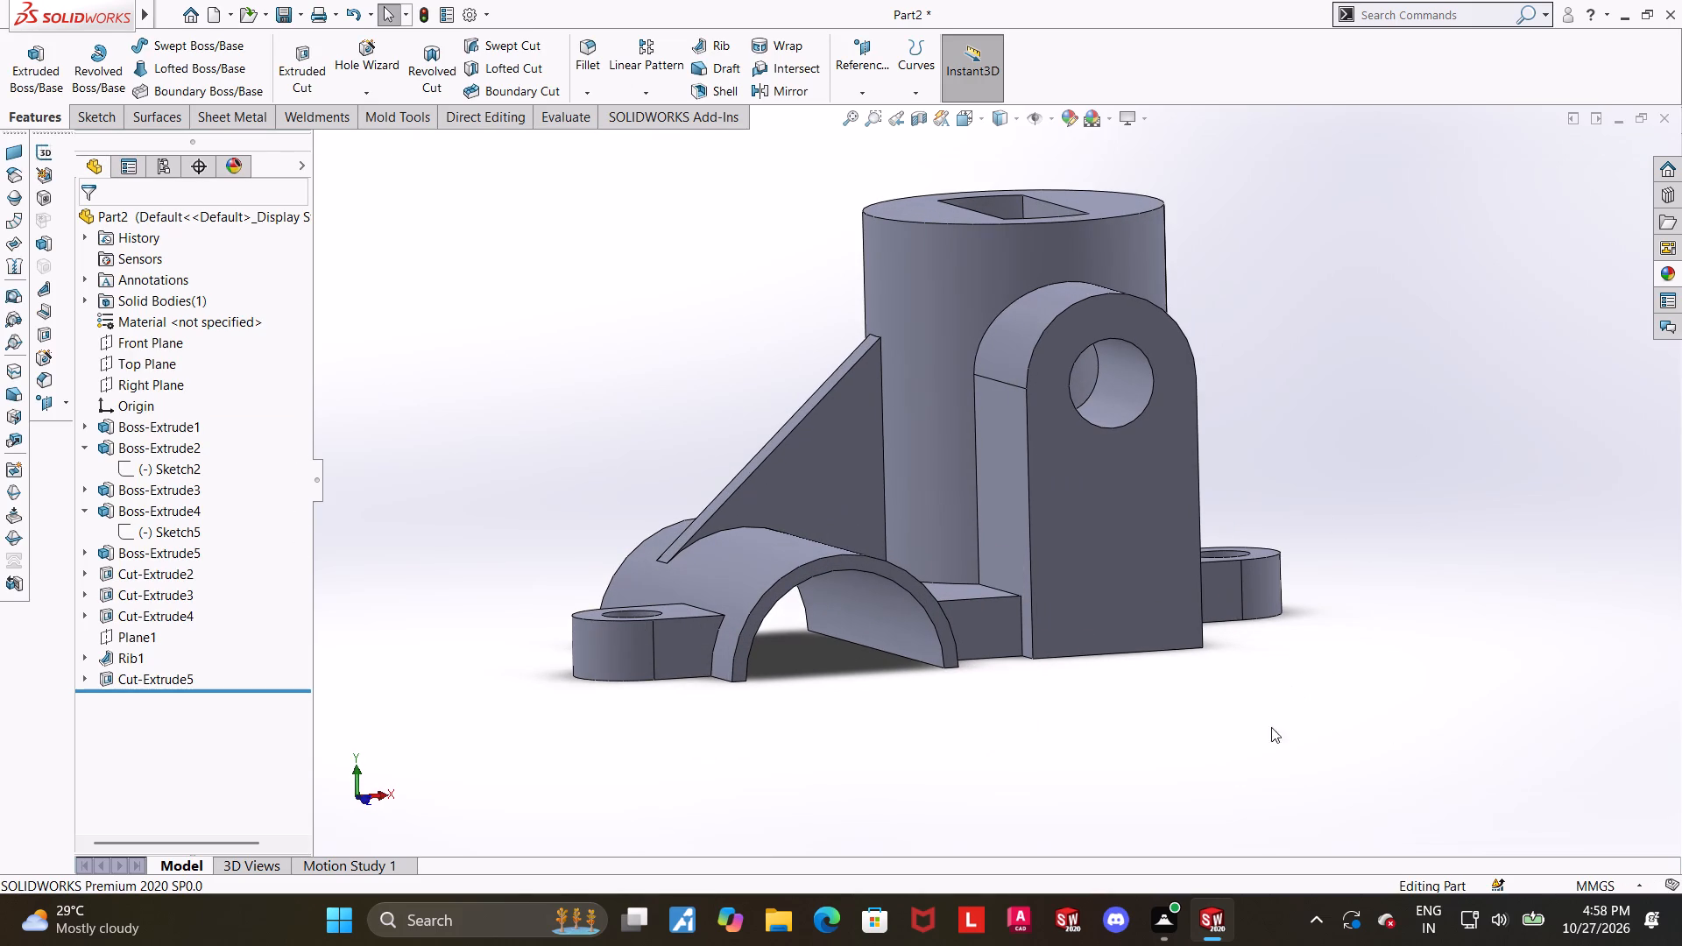
pyautogui.click(594, 52)
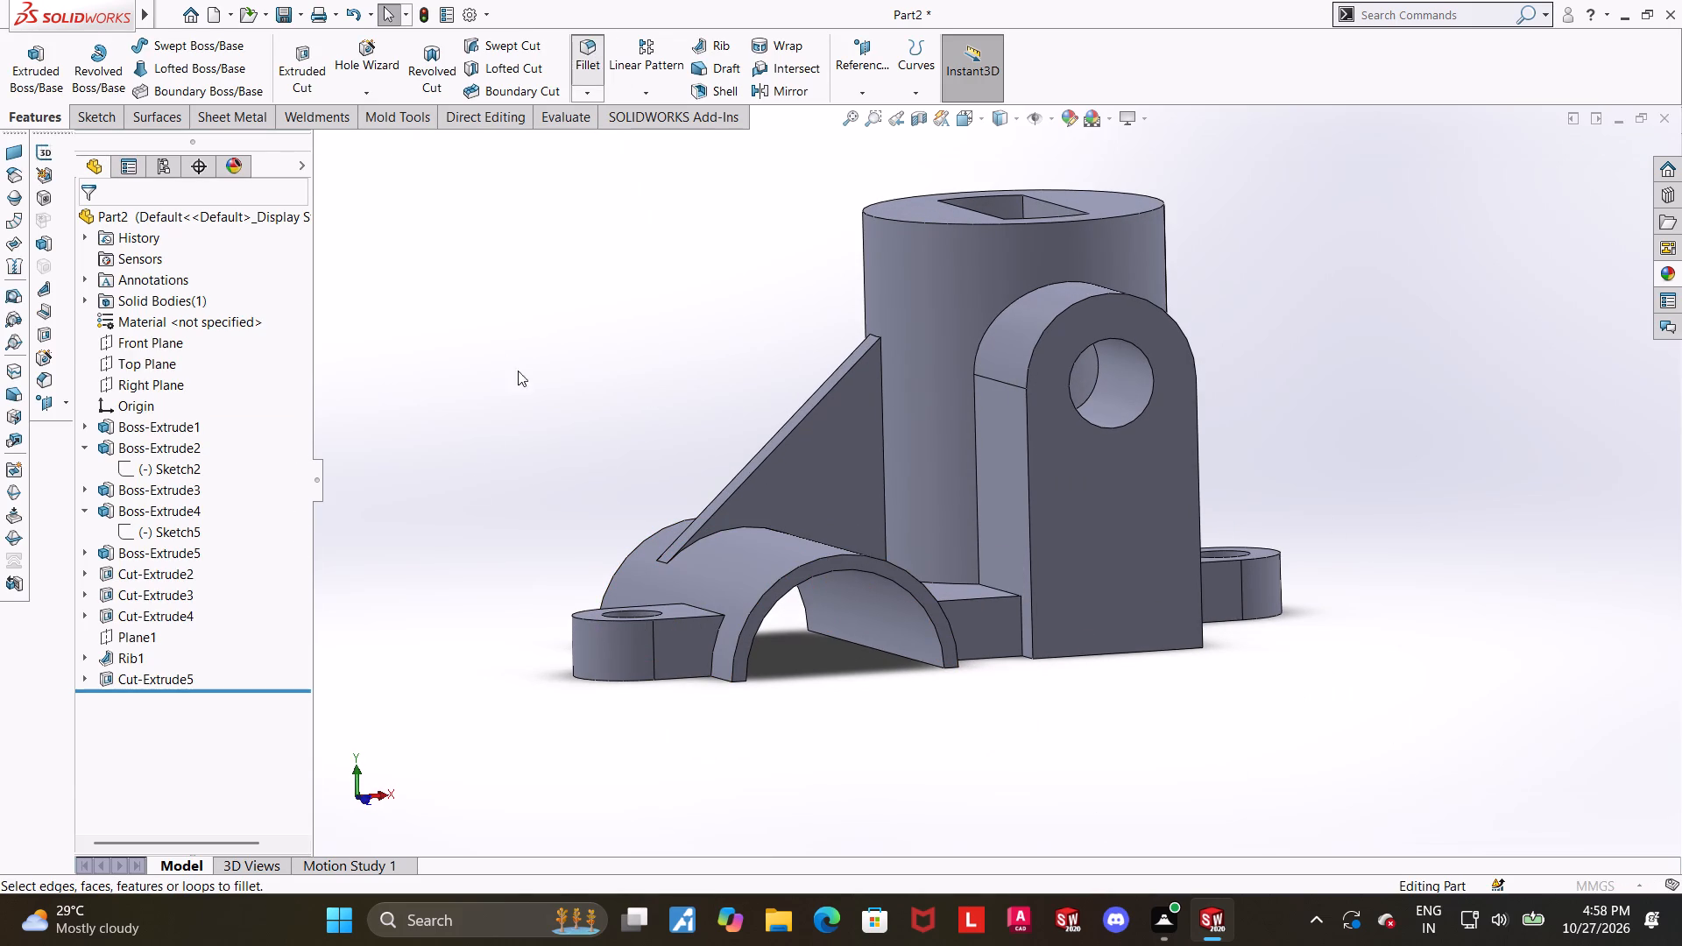
pyautogui.press('2')
pyautogui.press('Return')
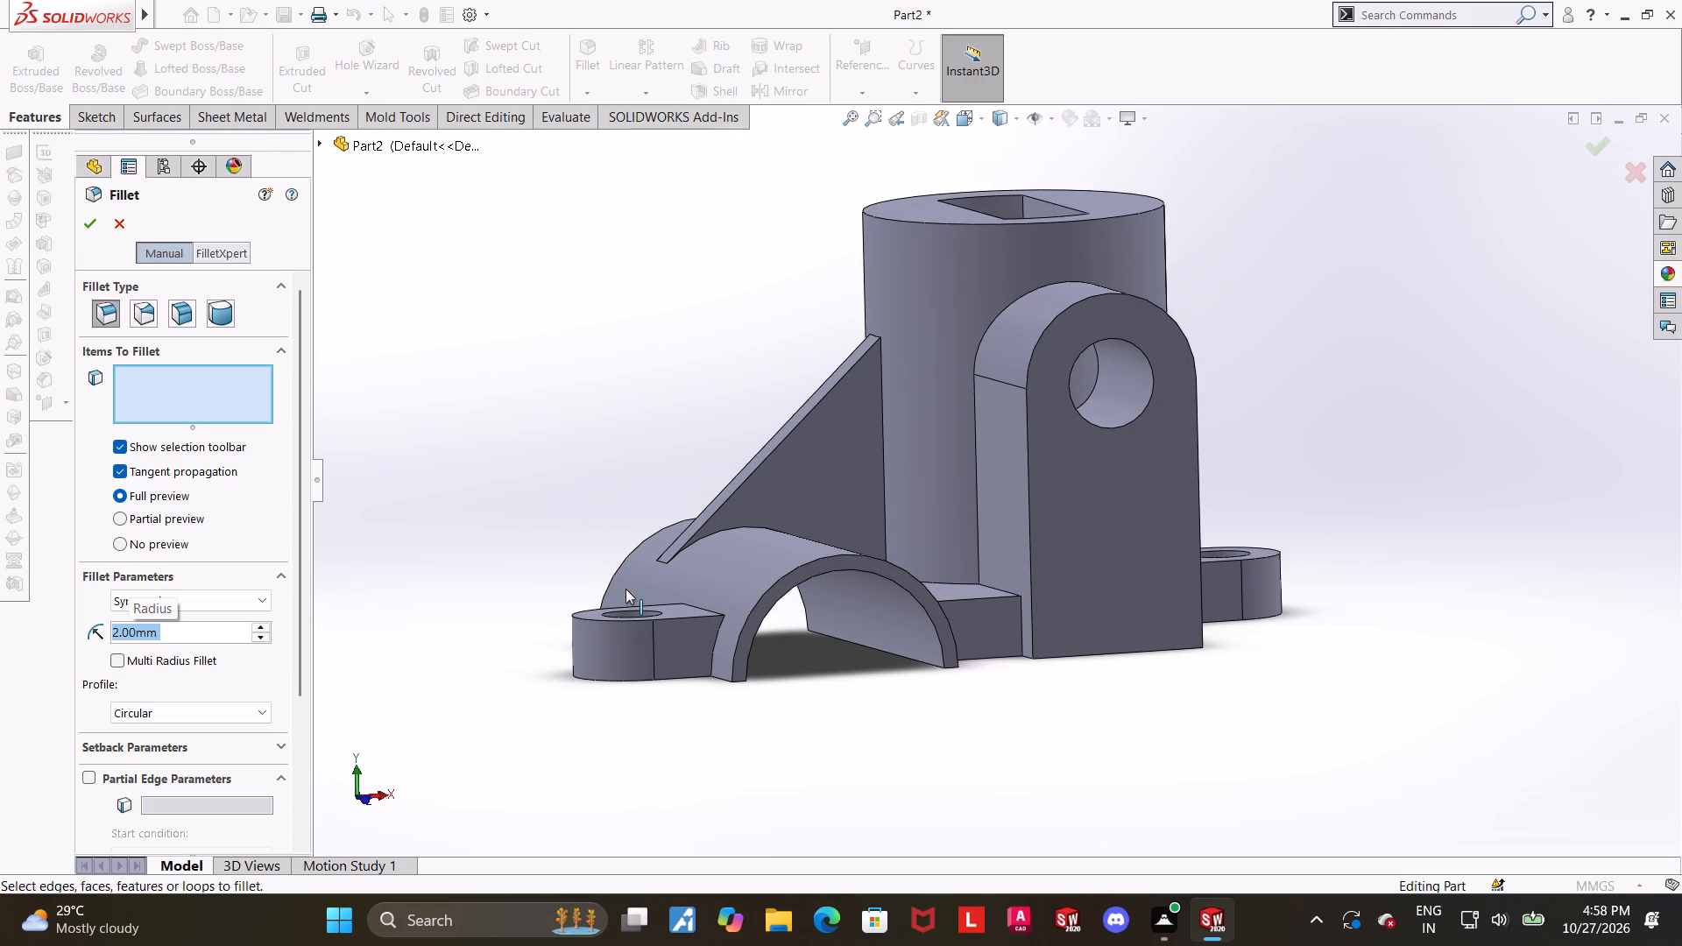
pyautogui.moveTo(644, 601); pyautogui.dragTo(654, 608, button='middle')
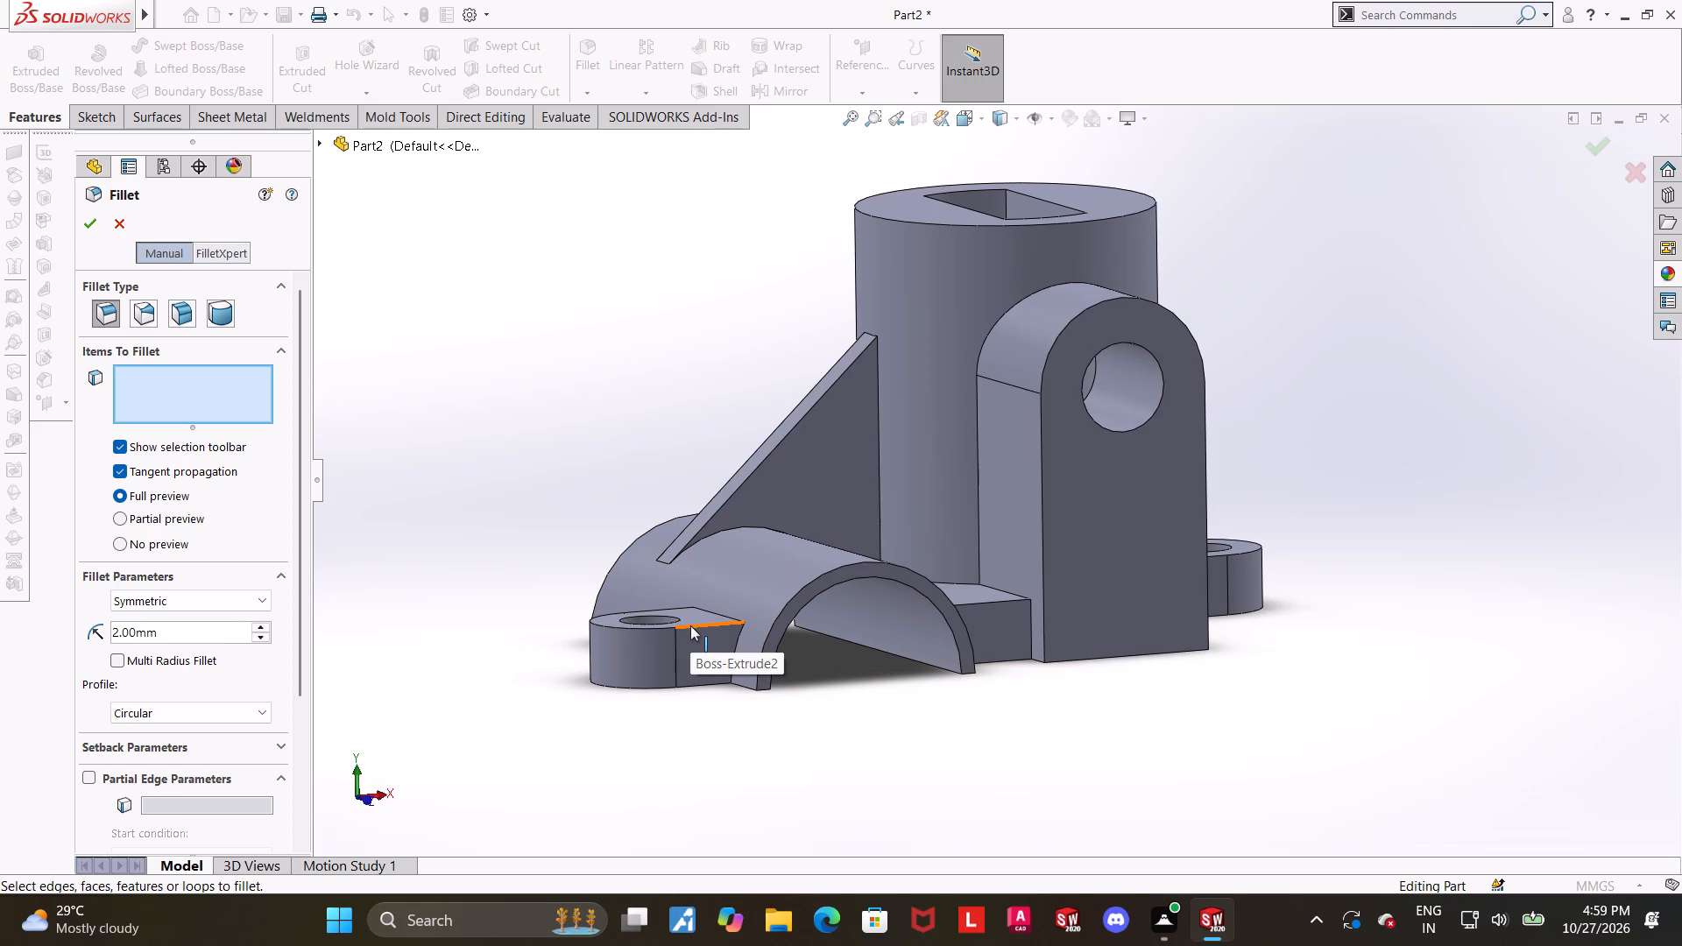
pyautogui.click(690, 625)
pyautogui.moveTo(689, 616); pyautogui.dragTo(687, 694, button='middle')
pyautogui.moveTo(682, 713); pyautogui.dragTo(685, 588, button='middle')
pyautogui.moveTo(733, 609); pyautogui.dragTo(730, 672, button='middle')
pyautogui.scroll(-3, 756, 621)
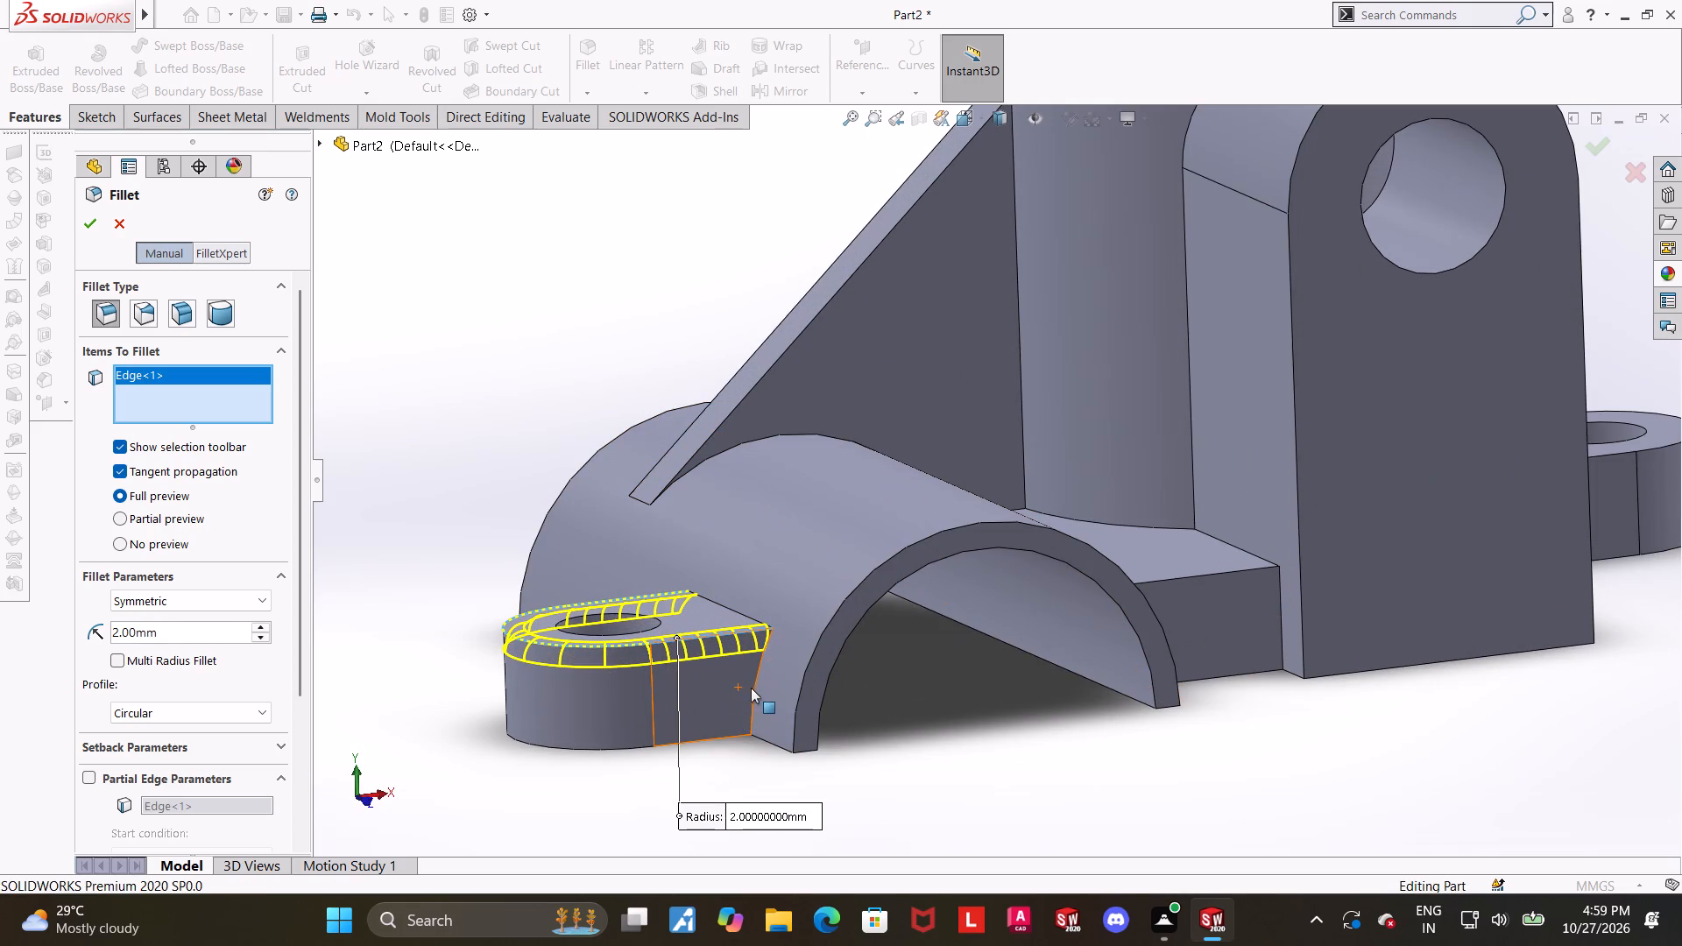
pyautogui.click(754, 688)
# Add the connecting base block's front top edge and its junctions with the arch boss and the shell to the 2 mm fillet.
pyautogui.scroll(3, 790, 604)
pyautogui.moveTo(1198, 616); pyautogui.dragTo(1117, 568, button='middle')
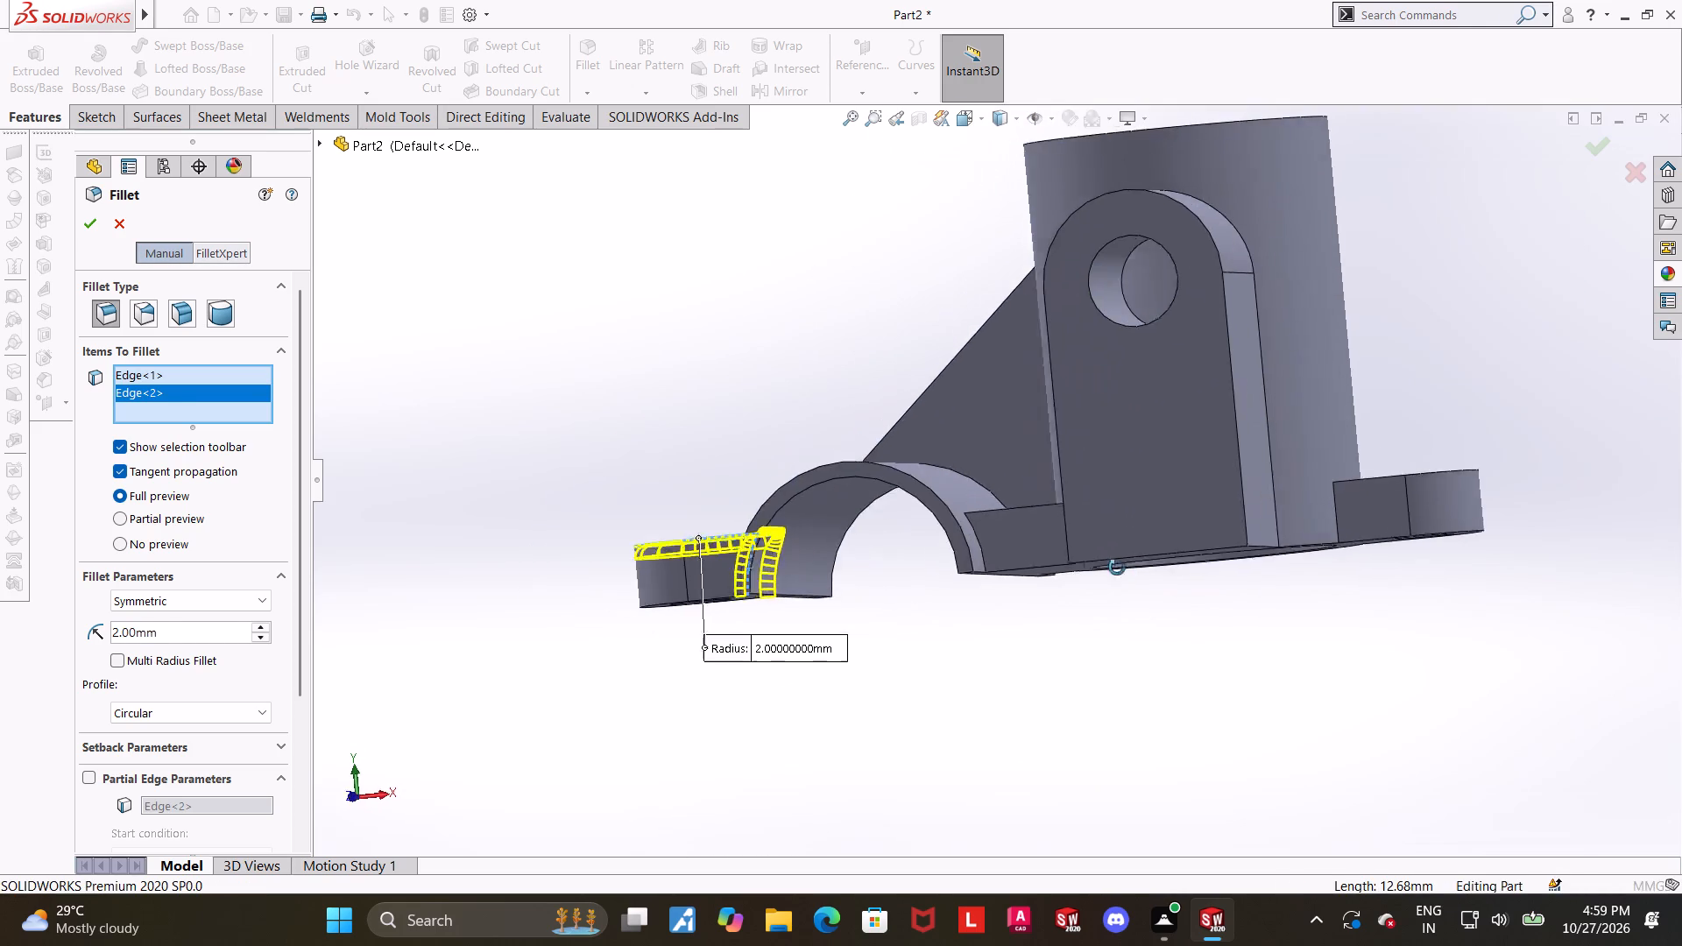
pyautogui.moveTo(1117, 568); pyautogui.dragTo(1177, 646, button='middle')
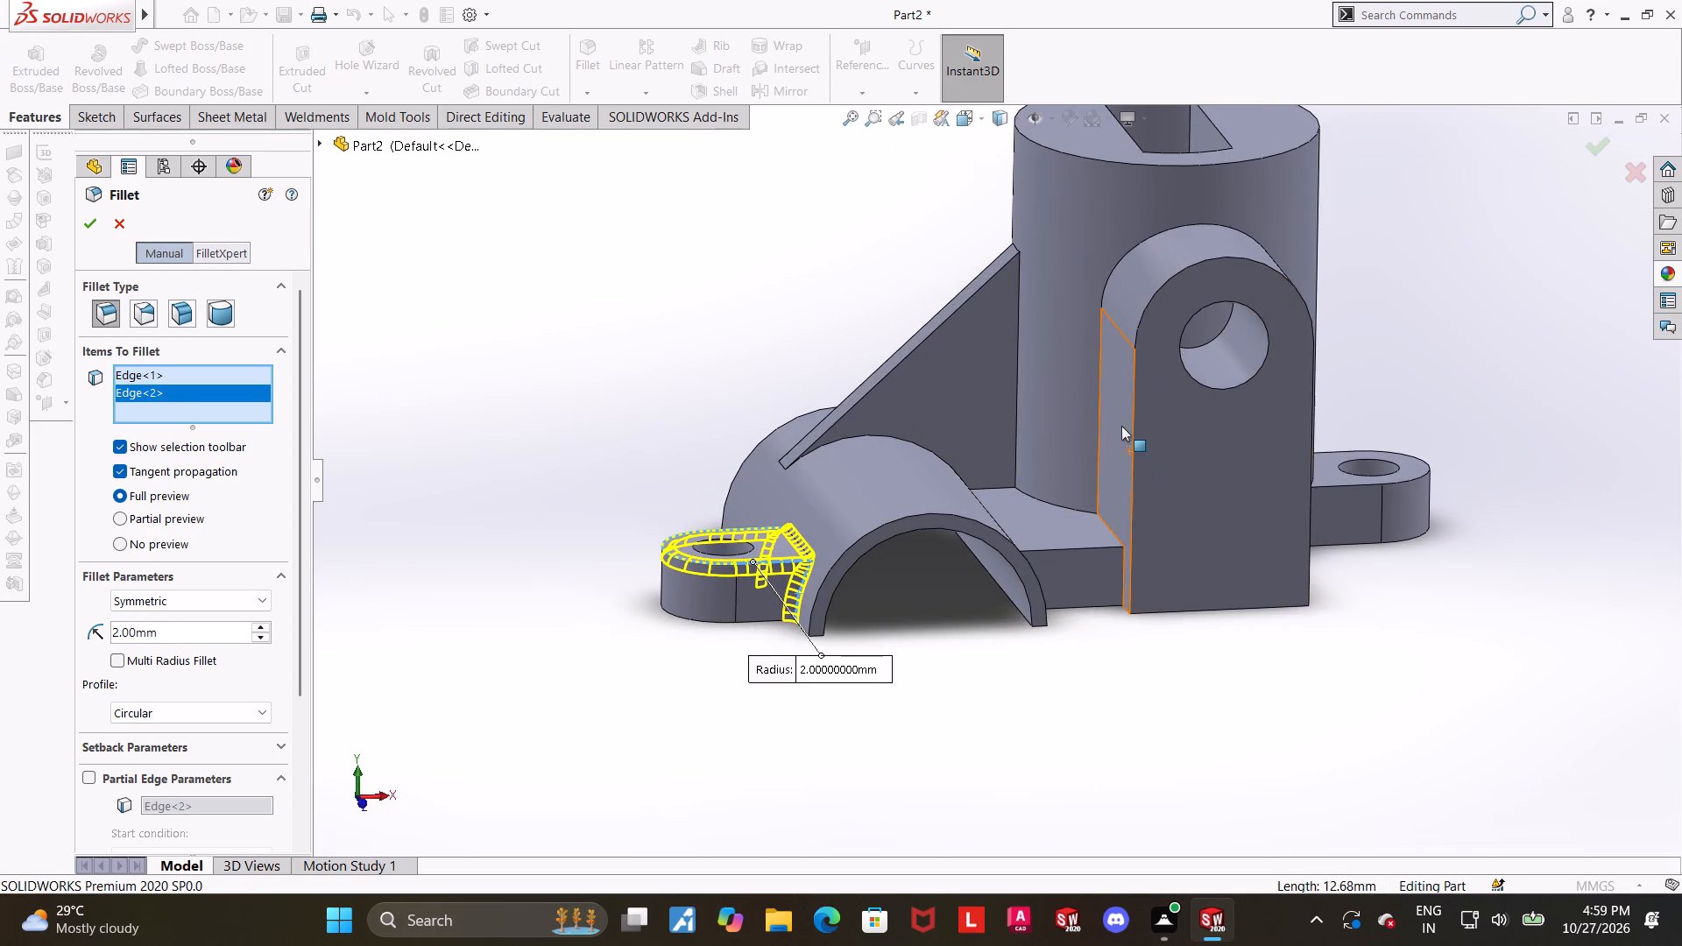
pyautogui.scroll(-3, 1121, 426)
pyautogui.click(1037, 645)
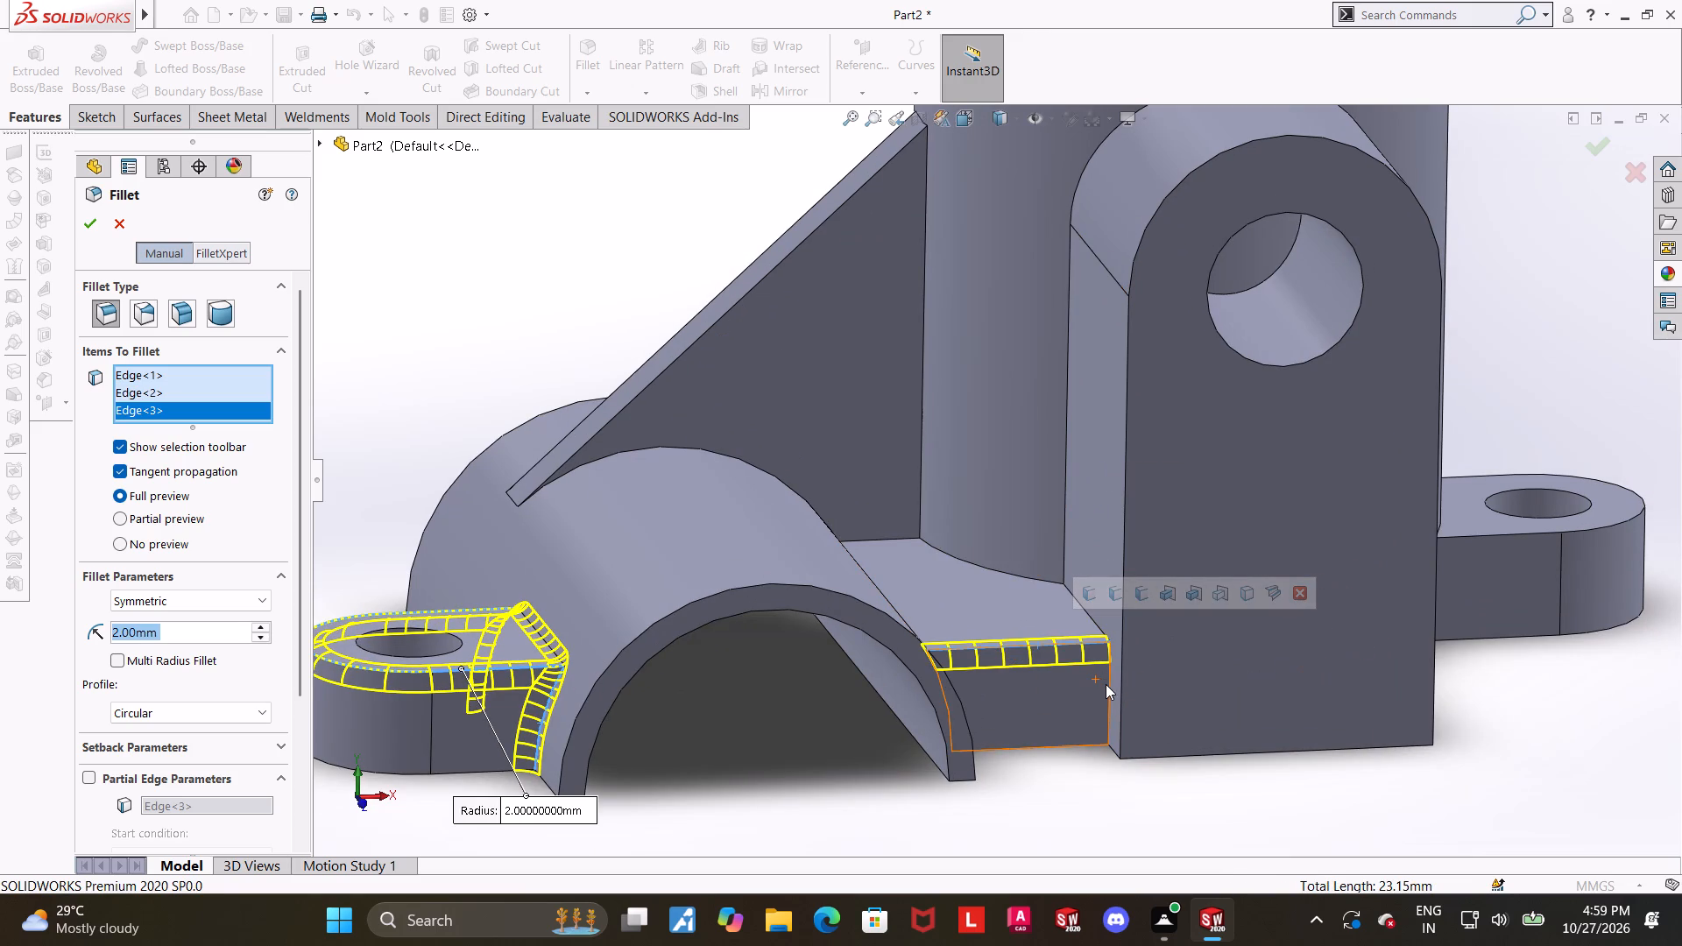
pyautogui.click(1108, 688)
pyautogui.moveTo(1053, 681); pyautogui.dragTo(1032, 683, button='middle')
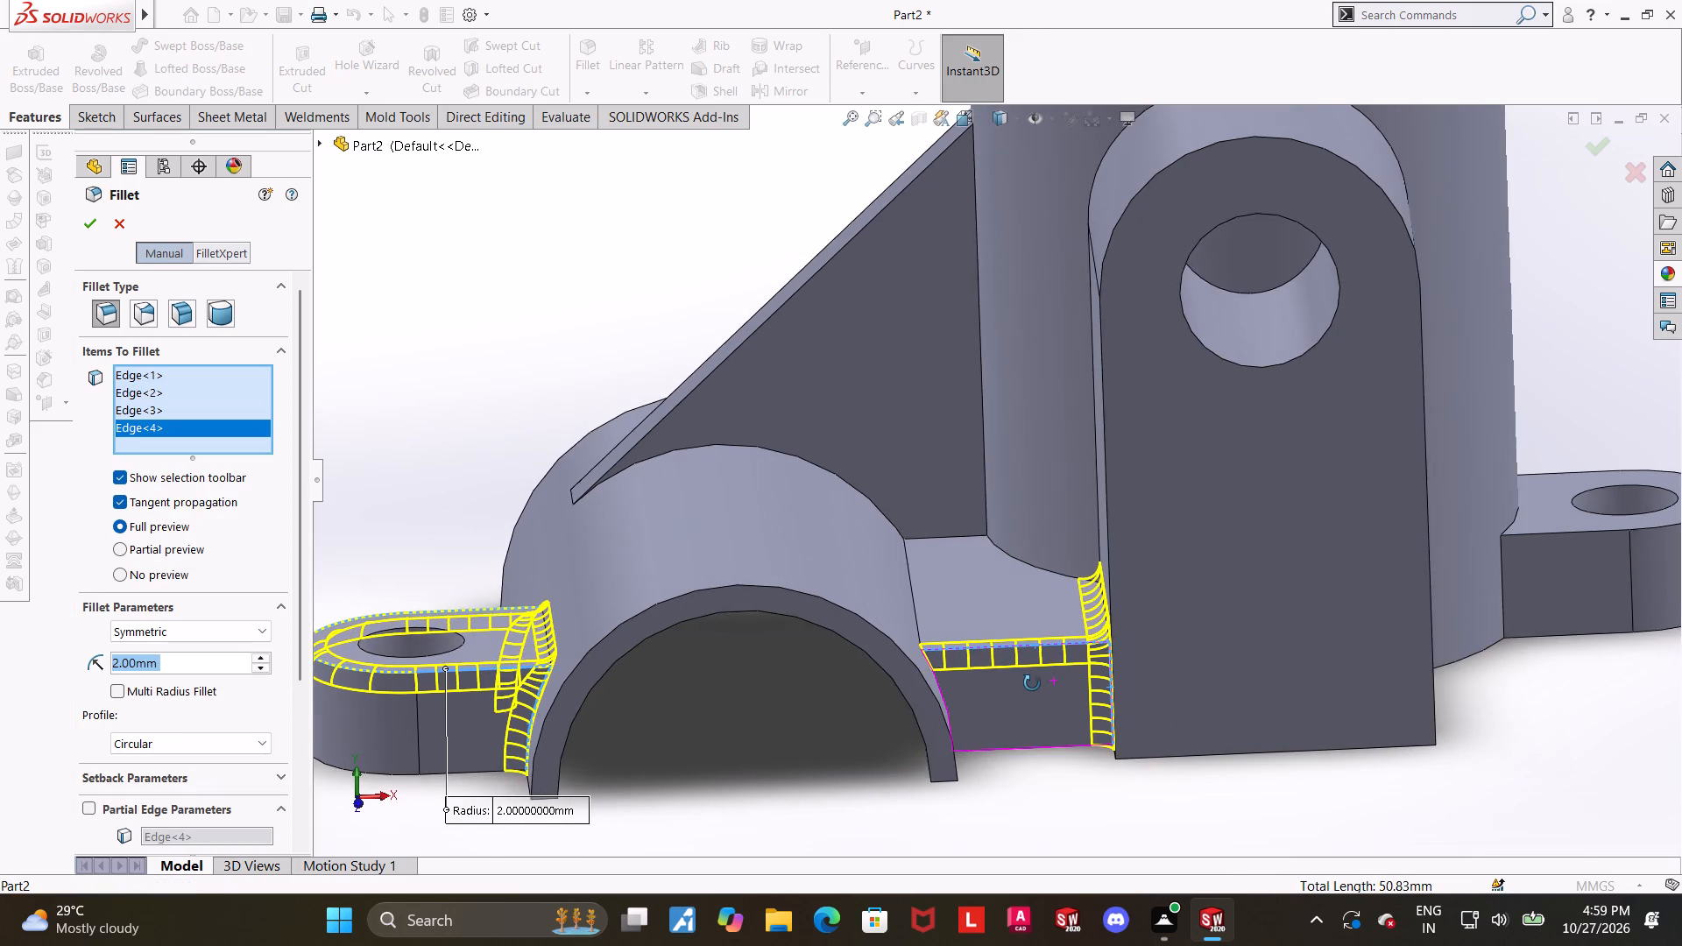
pyautogui.moveTo(1032, 683); pyautogui.dragTo(1014, 688, button='middle')
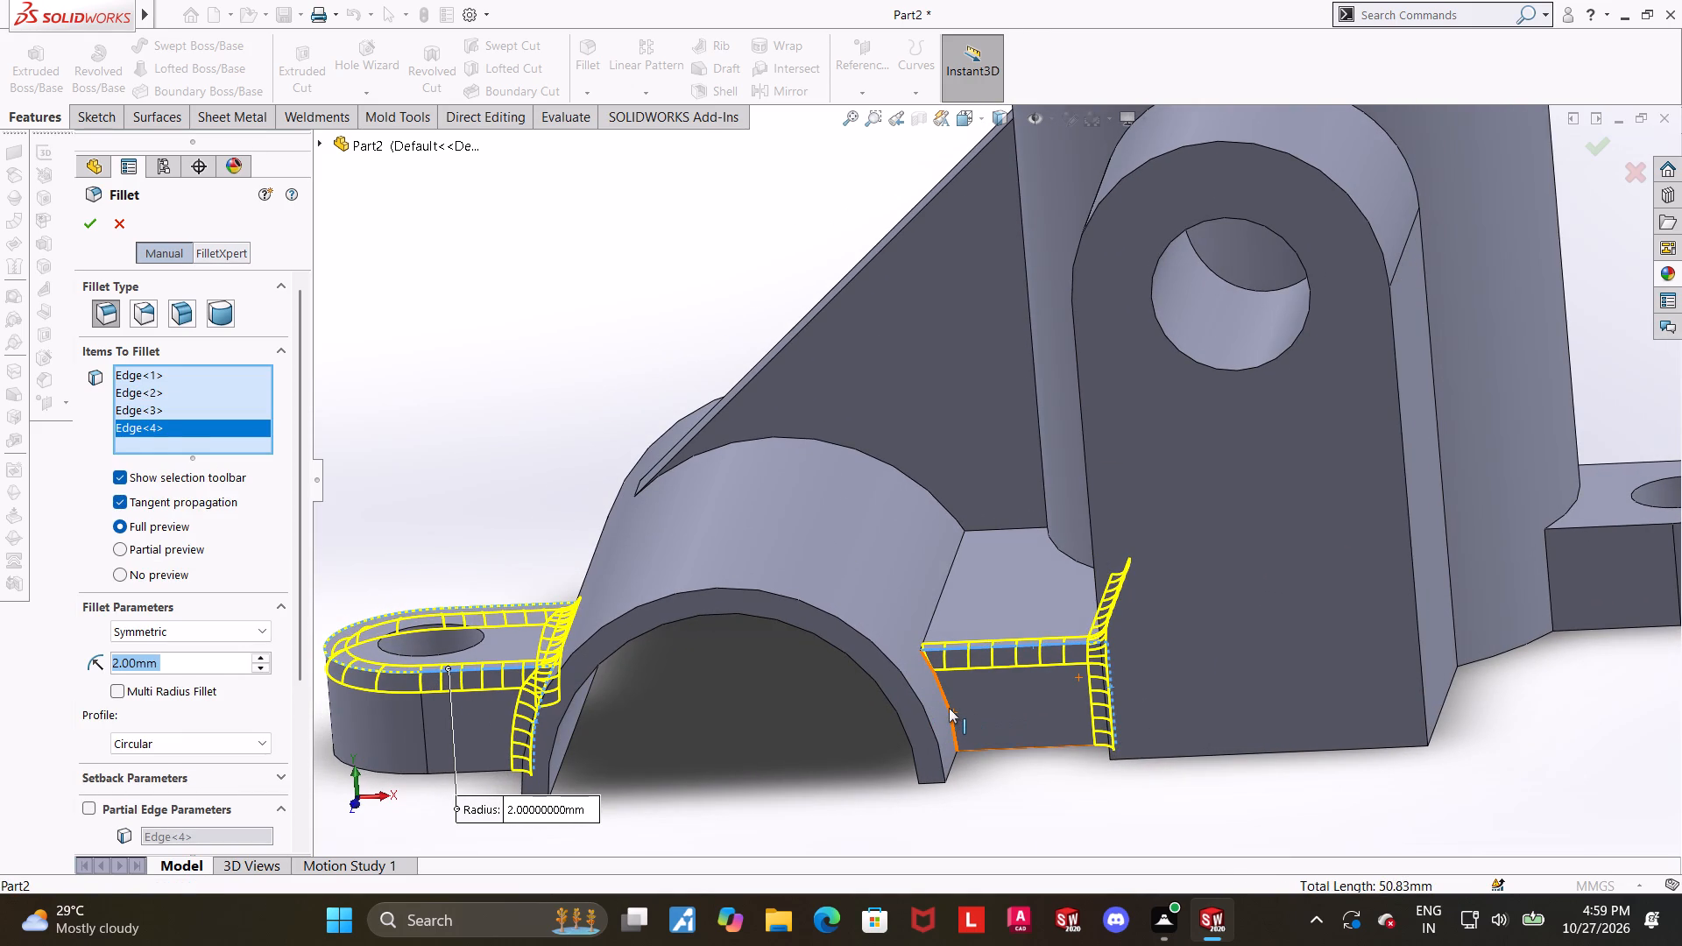
pyautogui.click(949, 708)
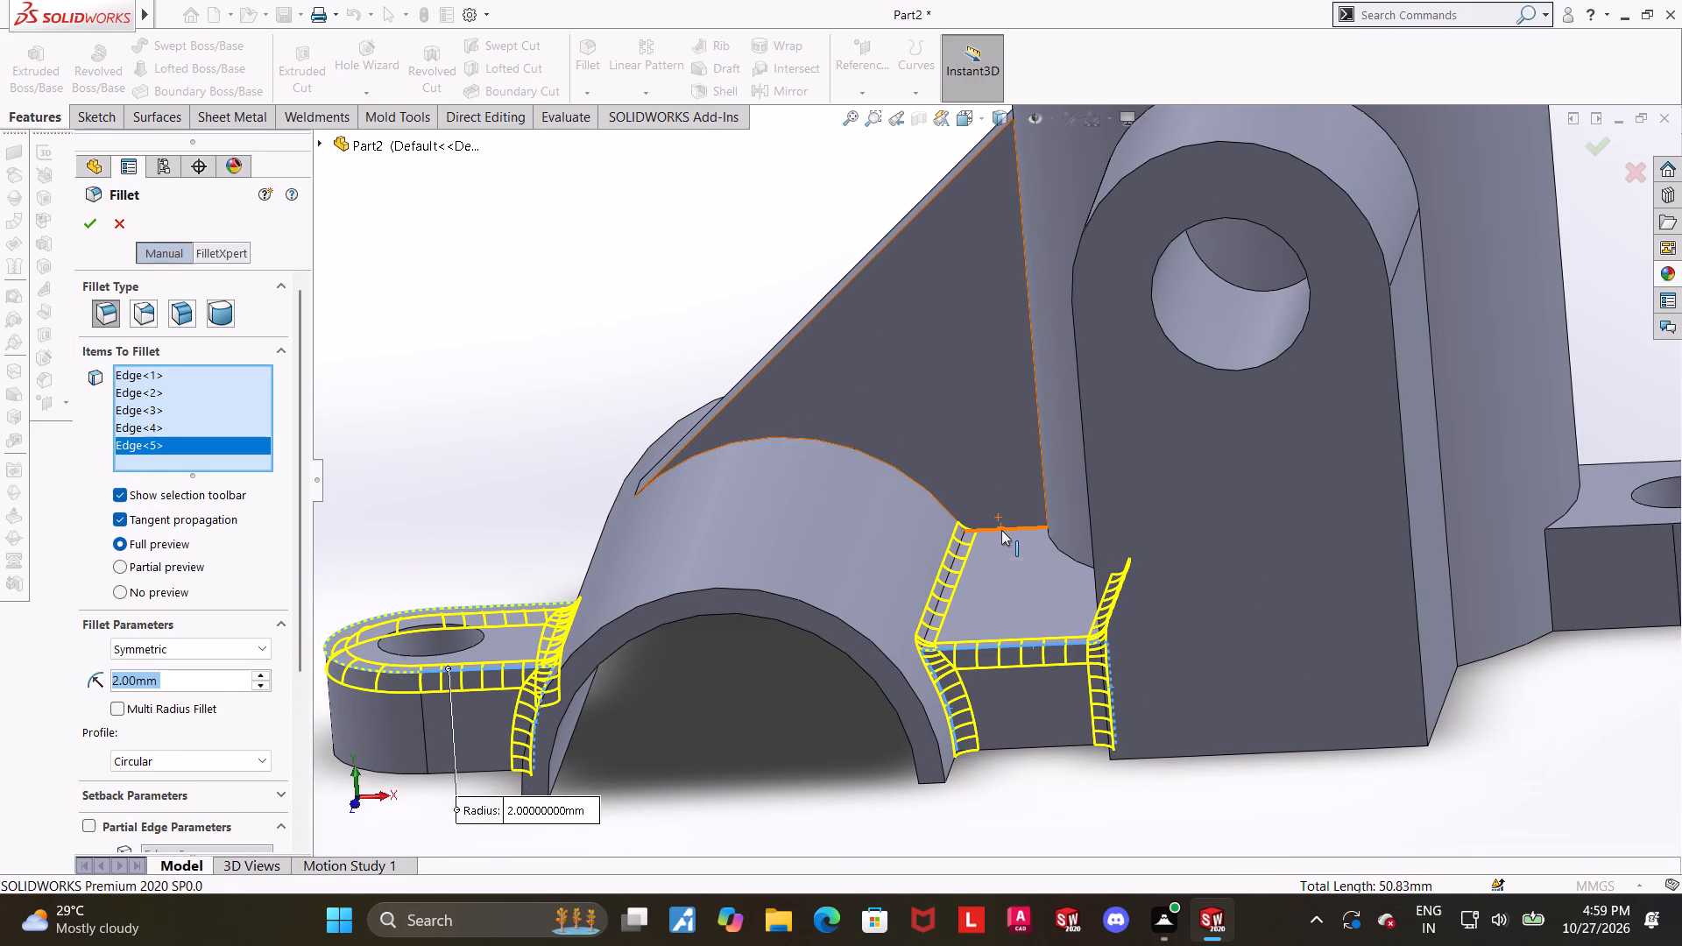
# Add the rib's front-side junctions with the base block, upright cylinder and shell, plus the block-to-cylinder junction, to the 2 mm fillet.
pyautogui.click(1001, 530)
pyautogui.moveTo(1078, 573); pyautogui.dragTo(1104, 564, button='middle')
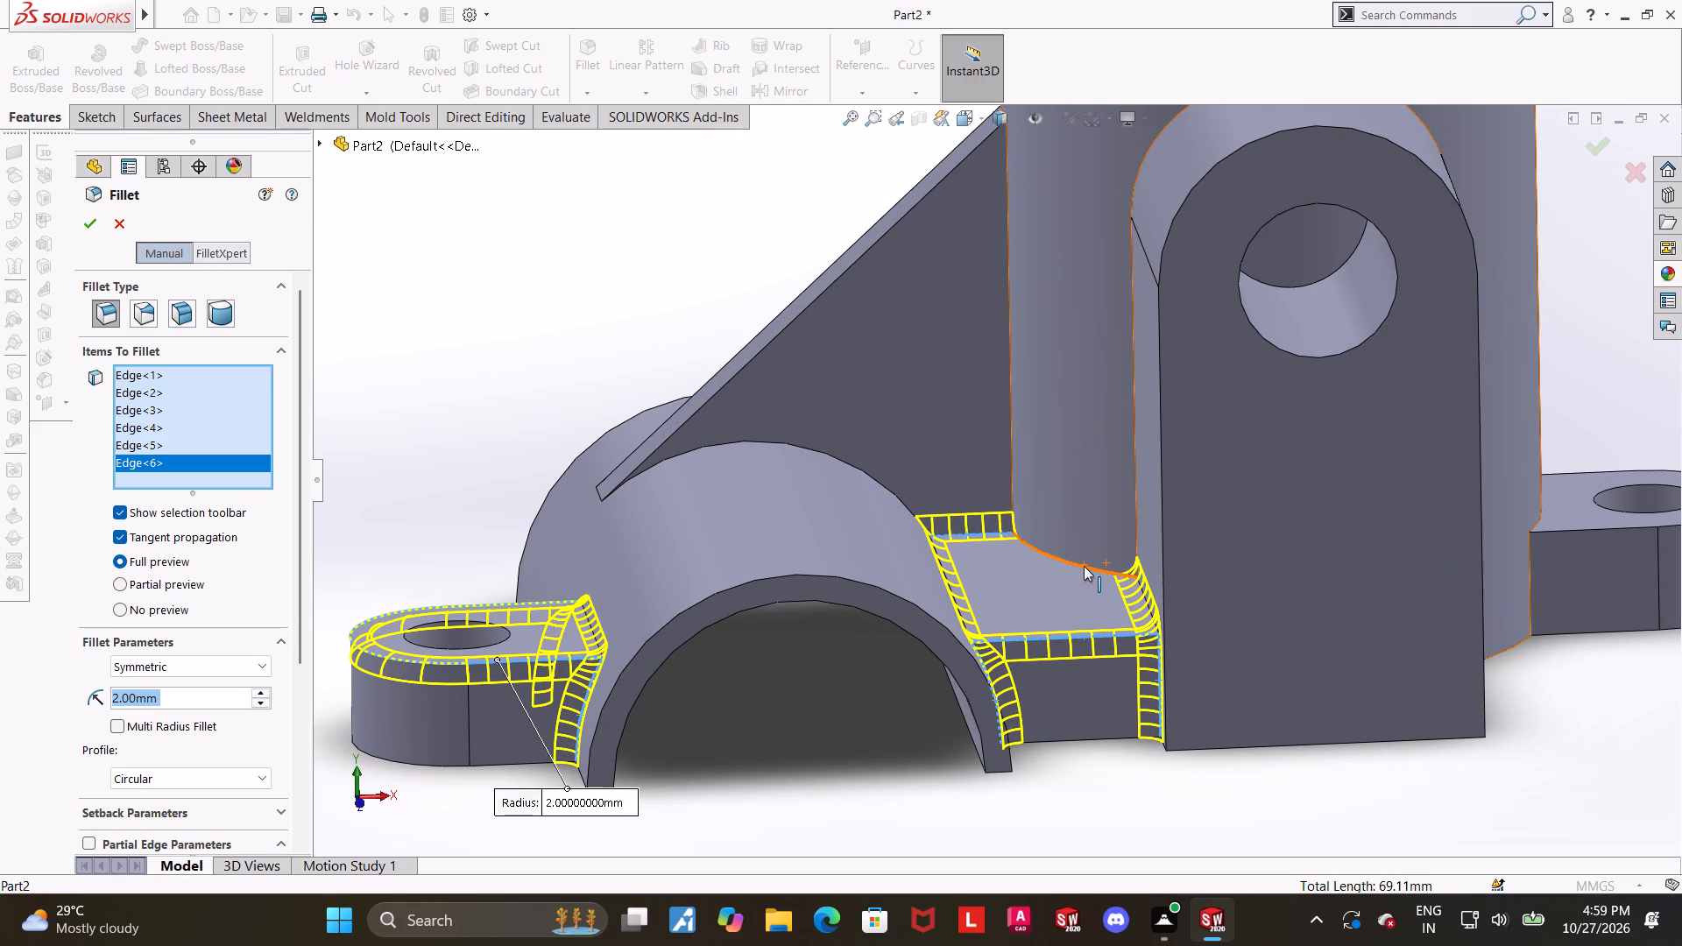
pyautogui.click(1084, 566)
pyautogui.moveTo(1021, 468); pyautogui.dragTo(1052, 485, button='middle')
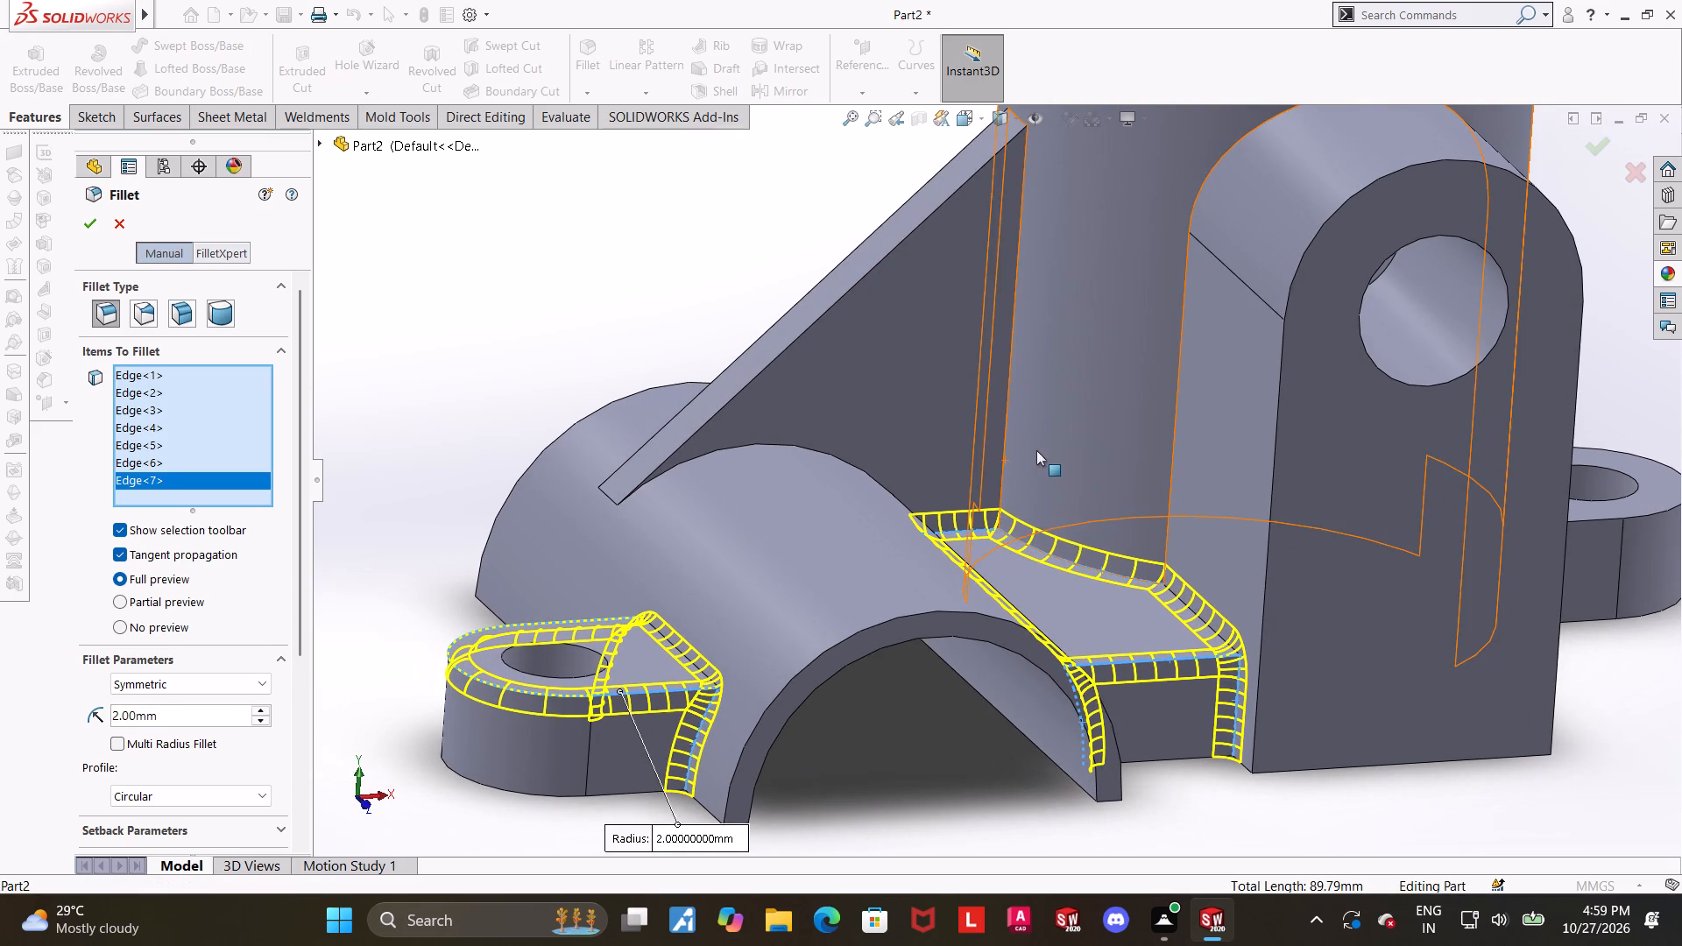
pyautogui.click(1003, 445)
pyautogui.moveTo(925, 472); pyautogui.dragTo(882, 492, button='middle')
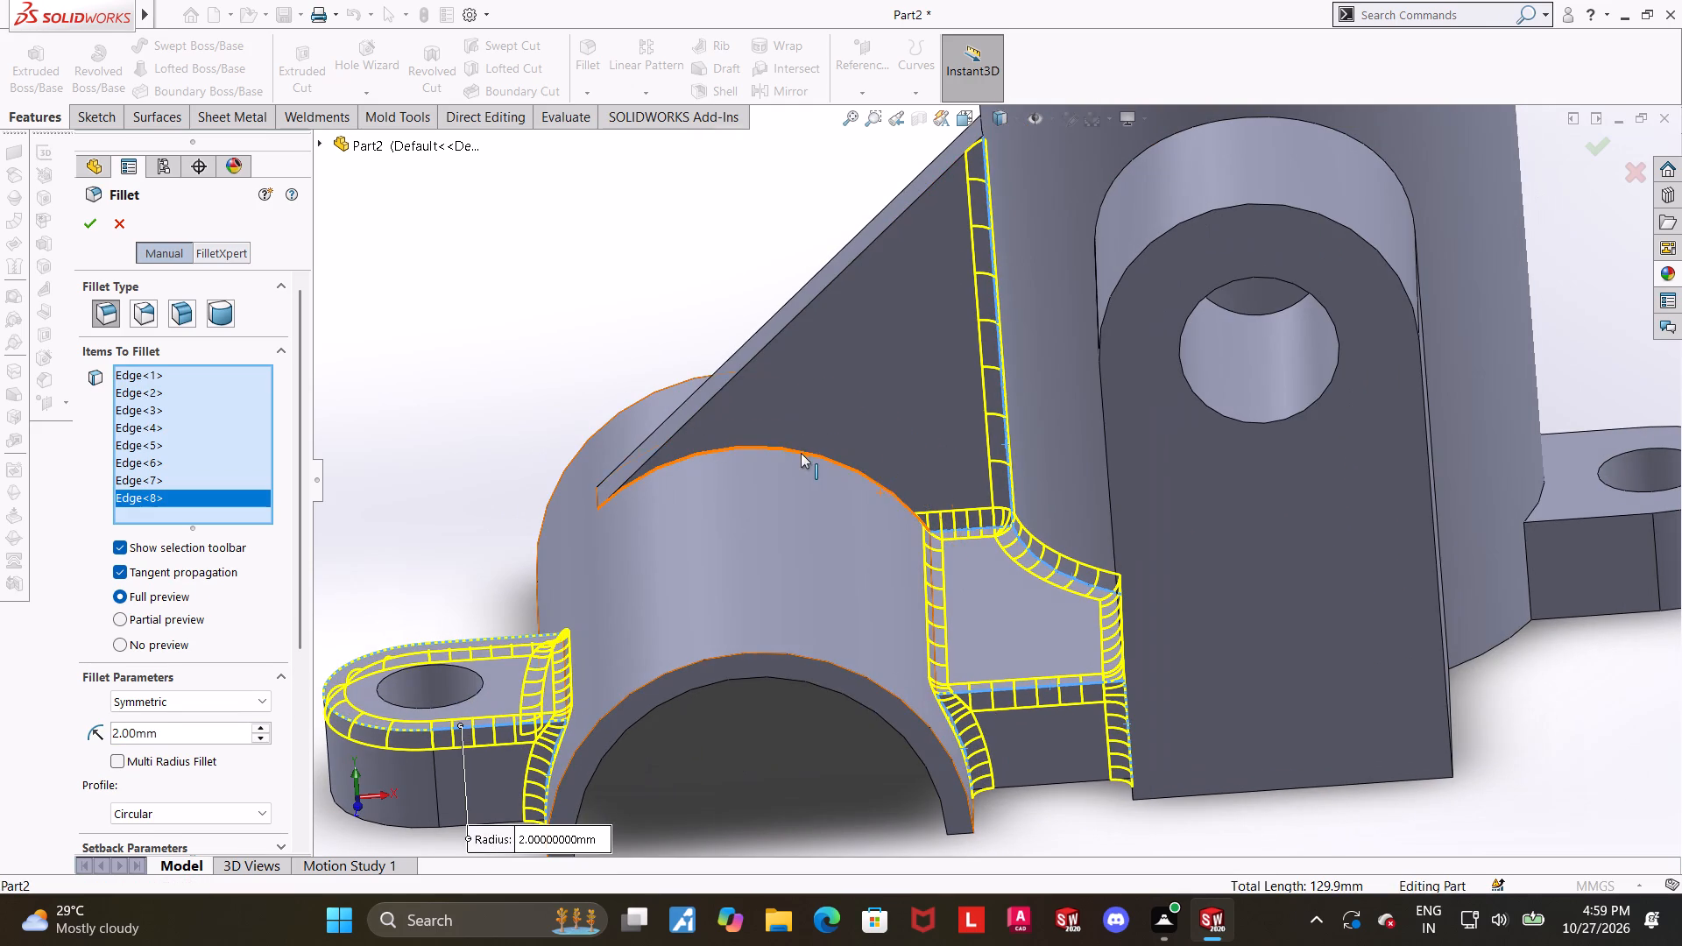
pyautogui.scroll(-3, 794, 451)
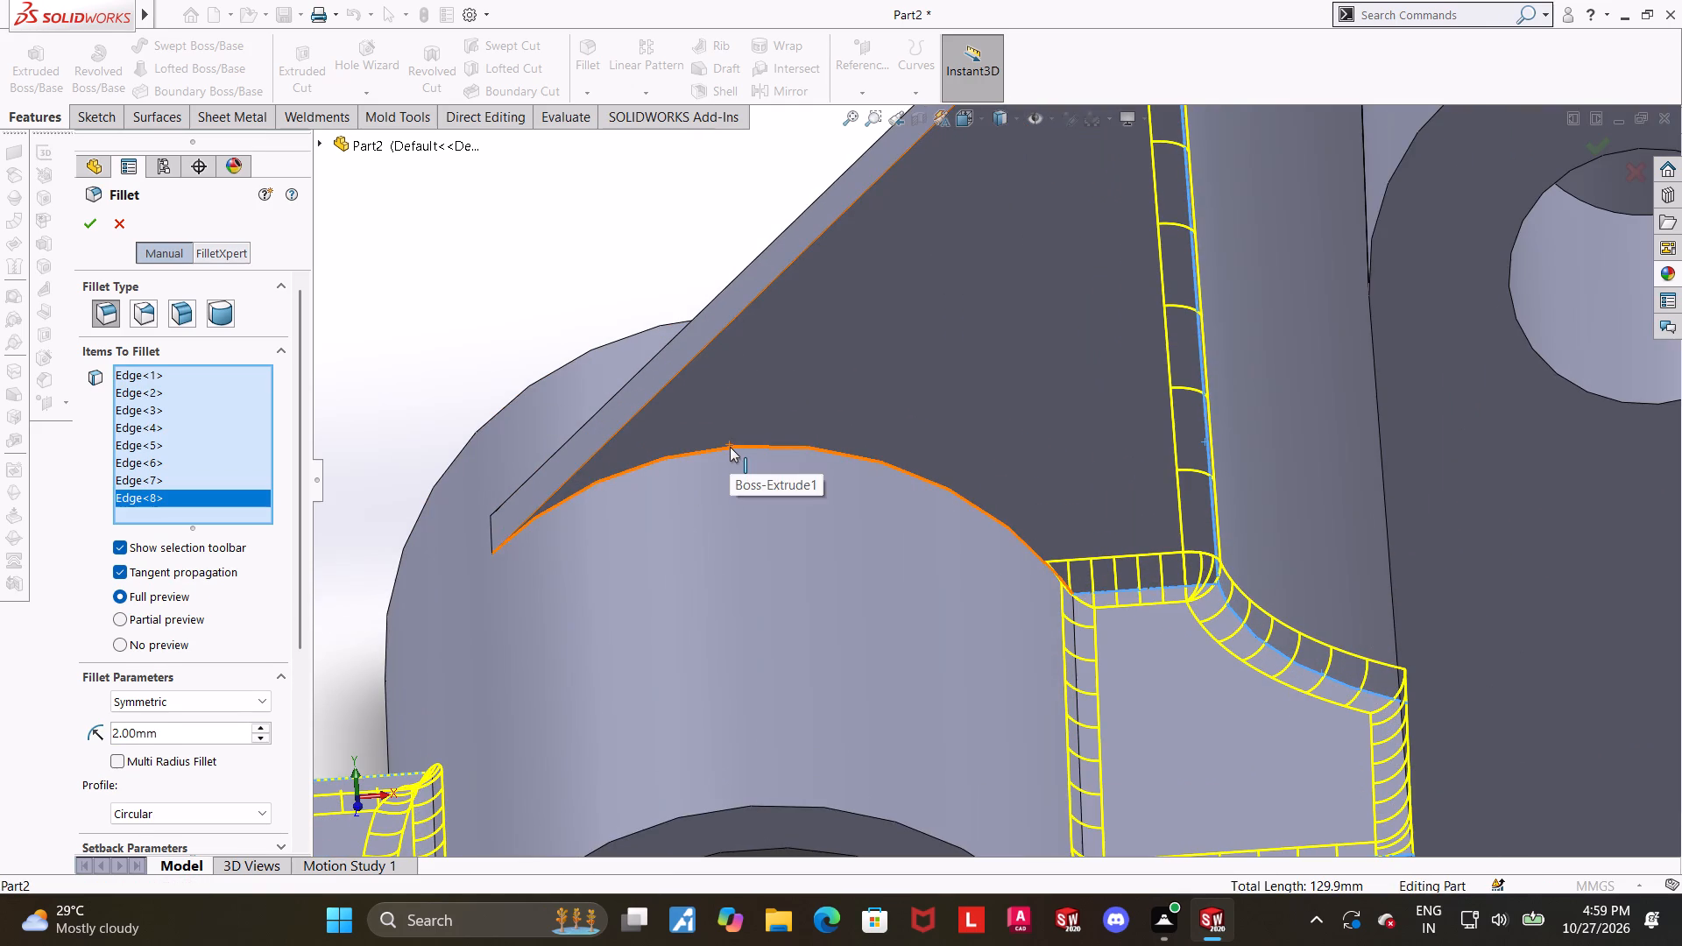
pyautogui.click(730, 447)
# Add the rib's rear junctions with the block and shell, and the block's rear side-face junctions with the cylinder and shell, to the fillet.
pyautogui.scroll(3, 732, 483)
pyautogui.moveTo(727, 492); pyautogui.dragTo(711, 481, button='middle')
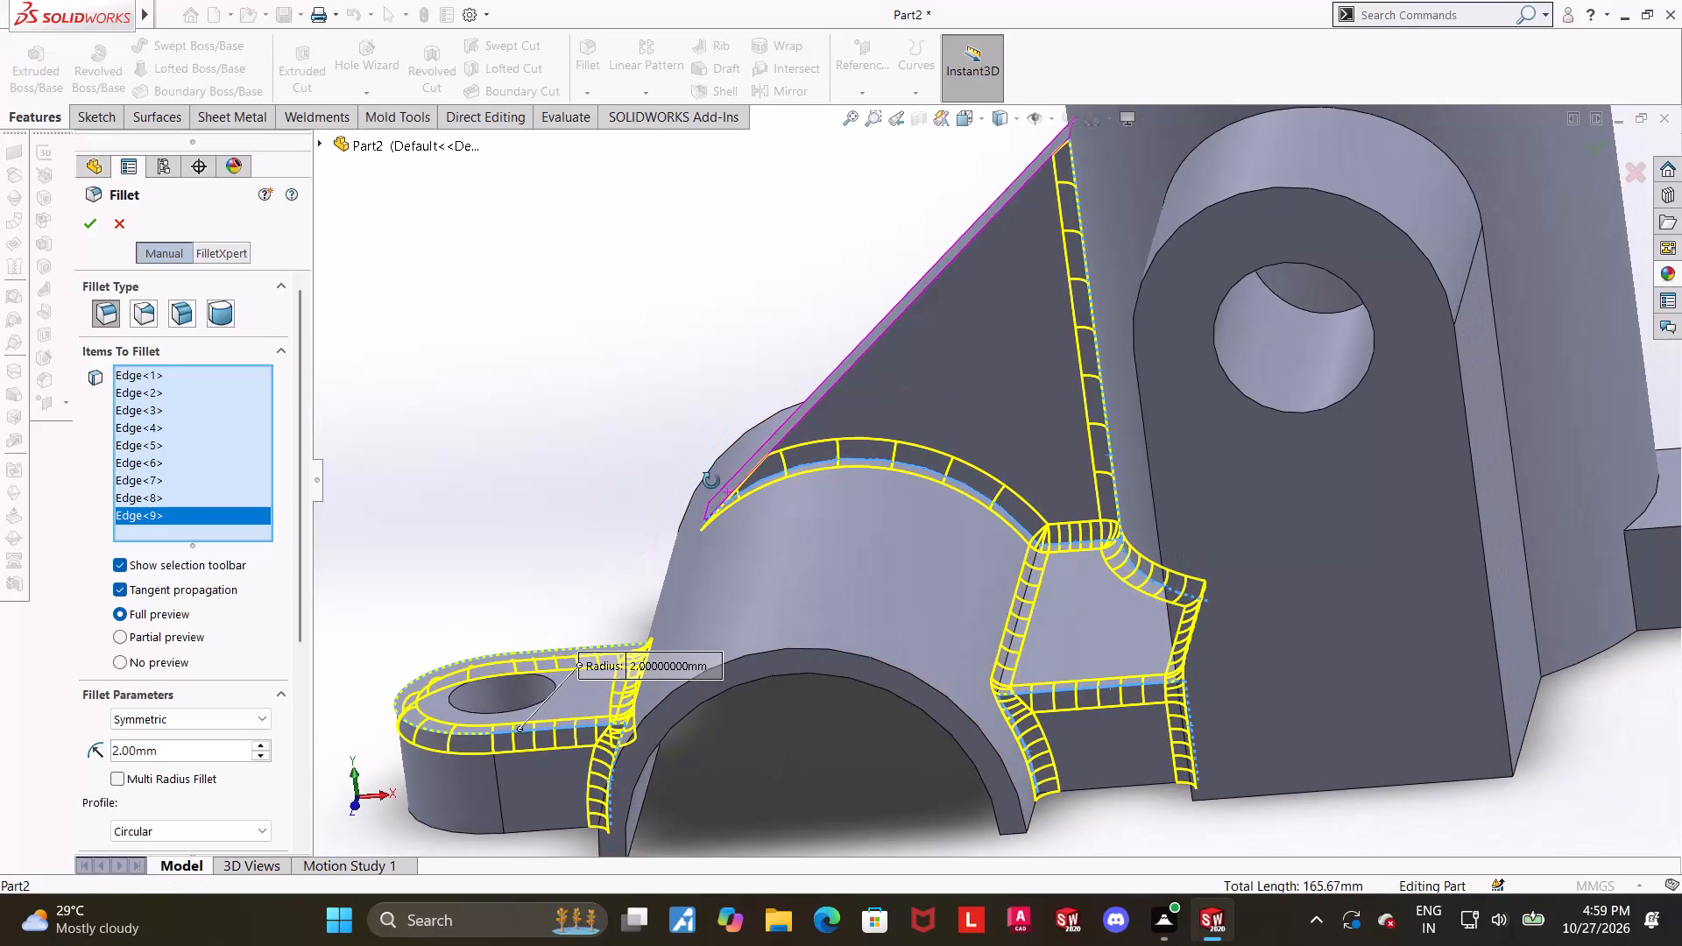
pyautogui.moveTo(711, 481); pyautogui.dragTo(759, 493, button='middle')
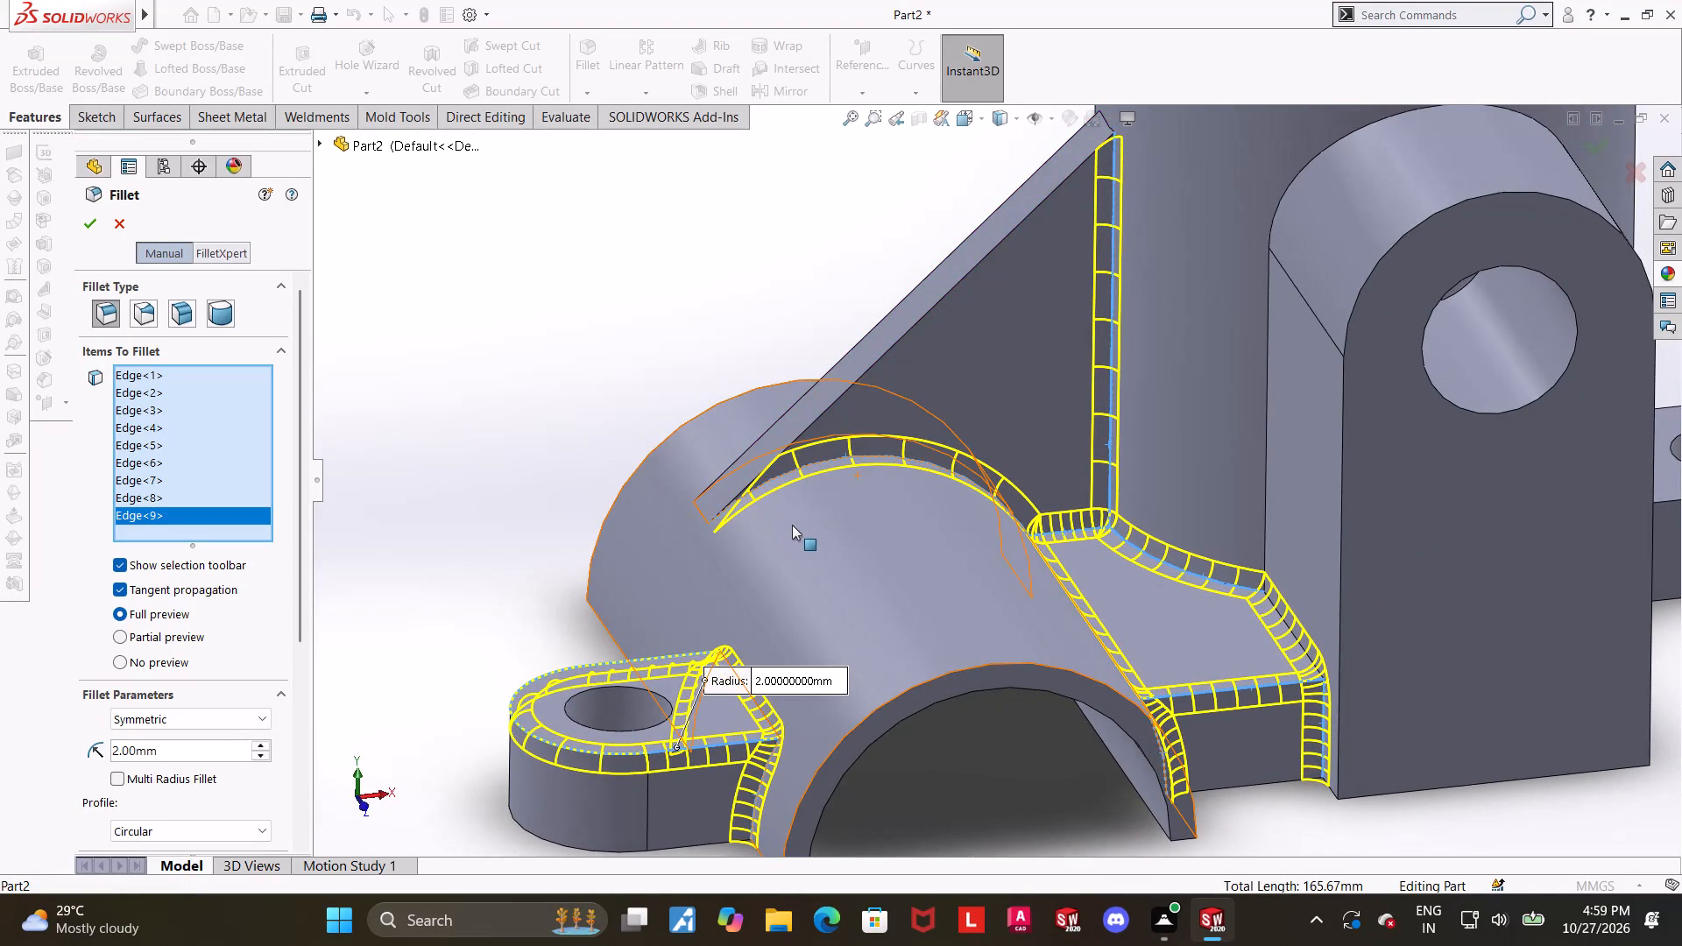
pyautogui.moveTo(773, 525); pyautogui.dragTo(930, 550, button='middle')
pyautogui.scroll(2, 931, 550)
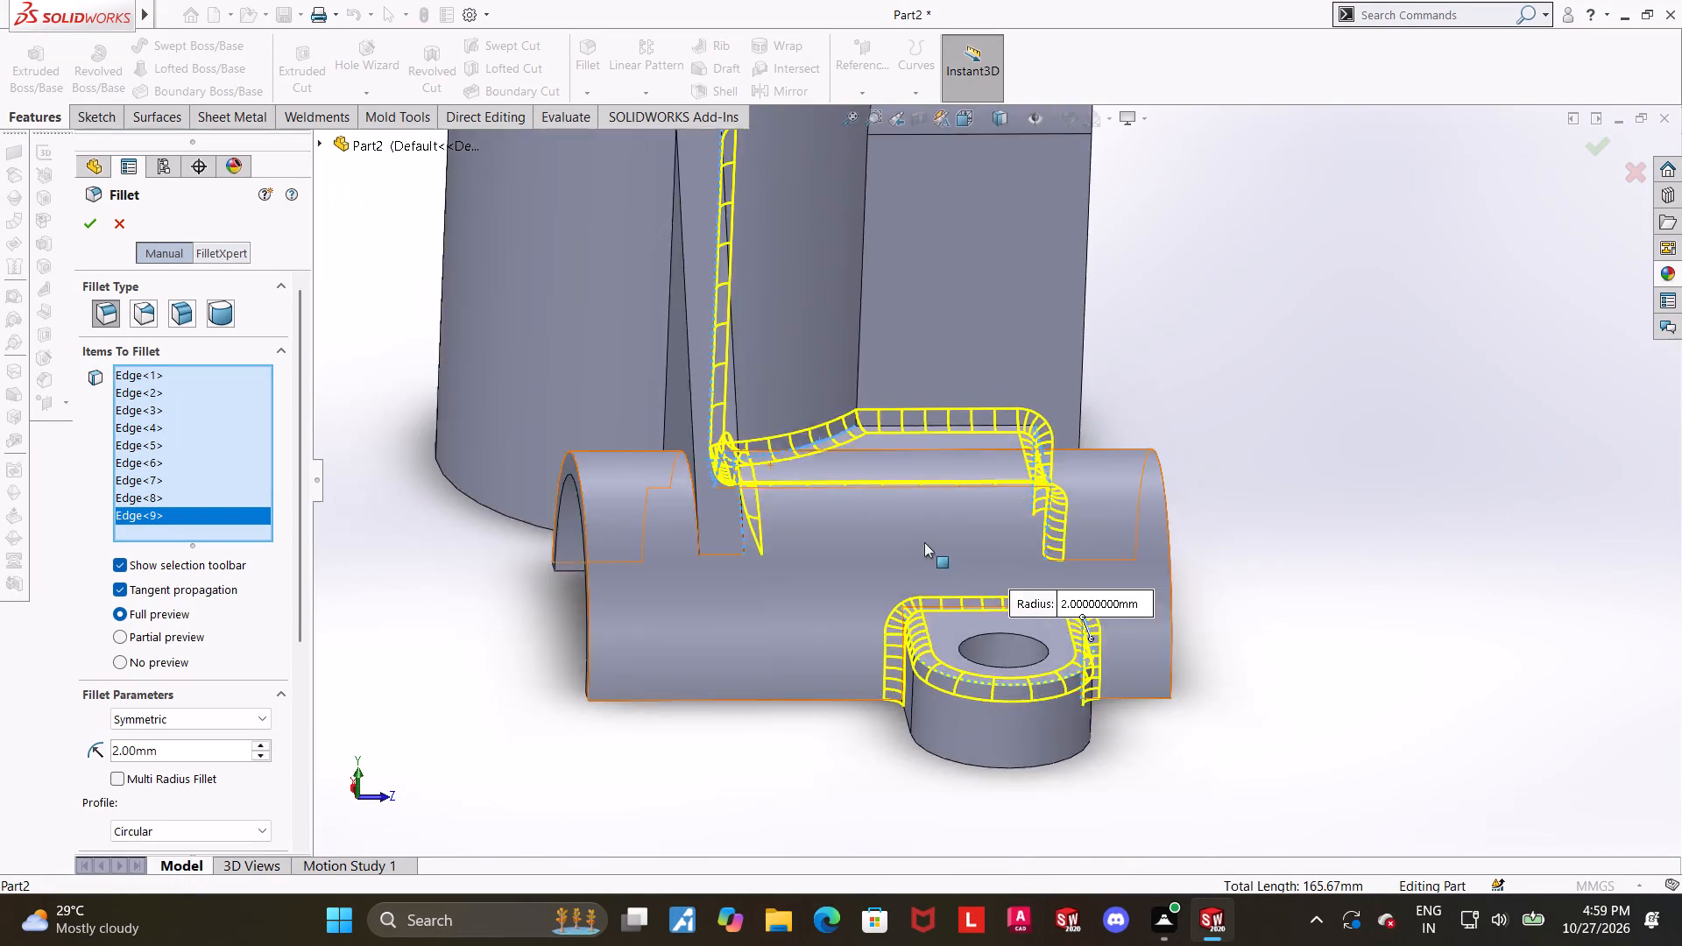
pyautogui.scroll(3, 924, 542)
pyautogui.moveTo(937, 512); pyautogui.dragTo(1013, 550, button='middle')
pyautogui.moveTo(860, 484); pyautogui.dragTo(875, 563, button='middle')
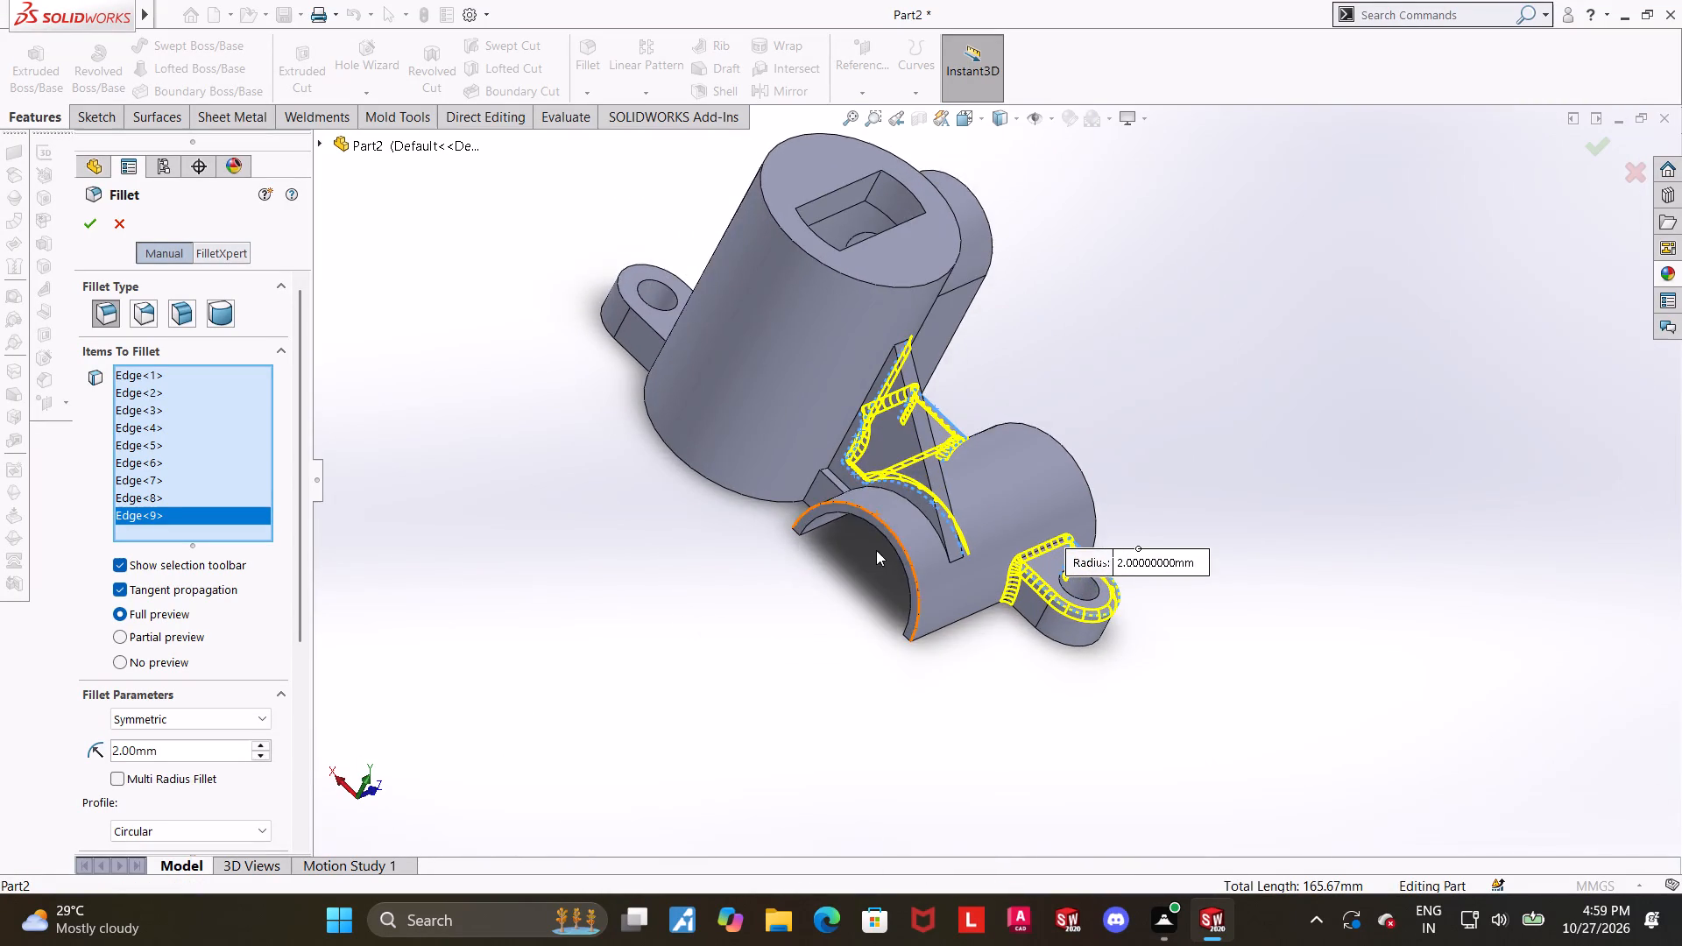
pyautogui.scroll(-5, 824, 478)
pyautogui.moveTo(1071, 545); pyautogui.dragTo(1078, 632, button='middle')
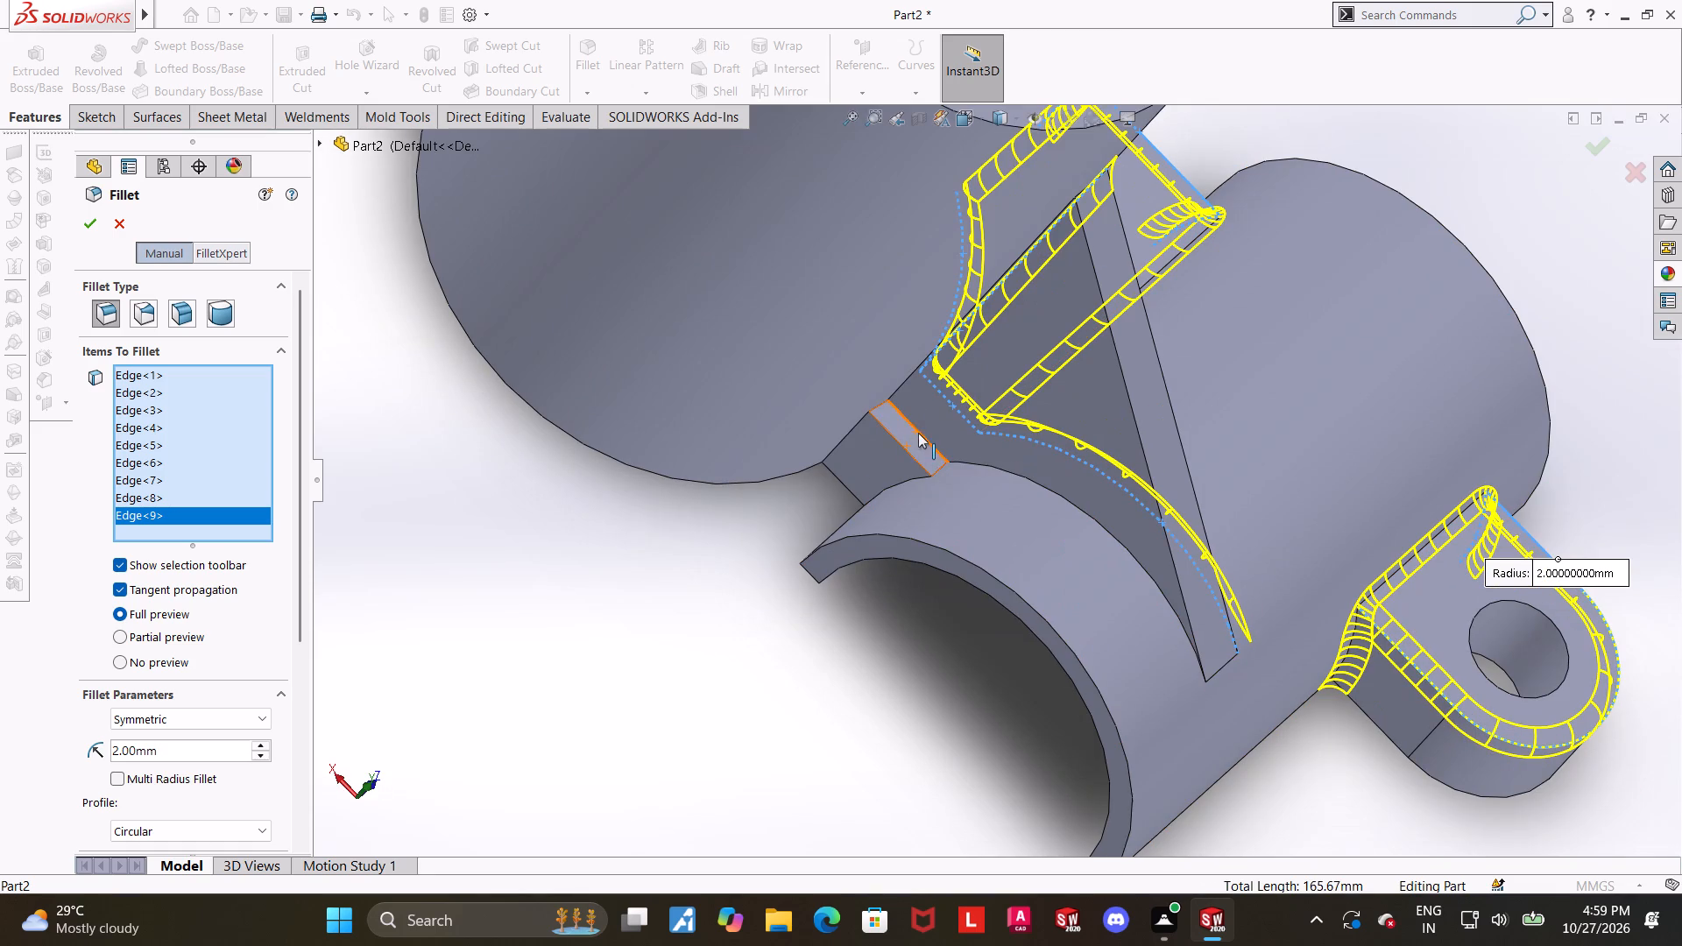
pyautogui.click(929, 440)
pyautogui.click(990, 466)
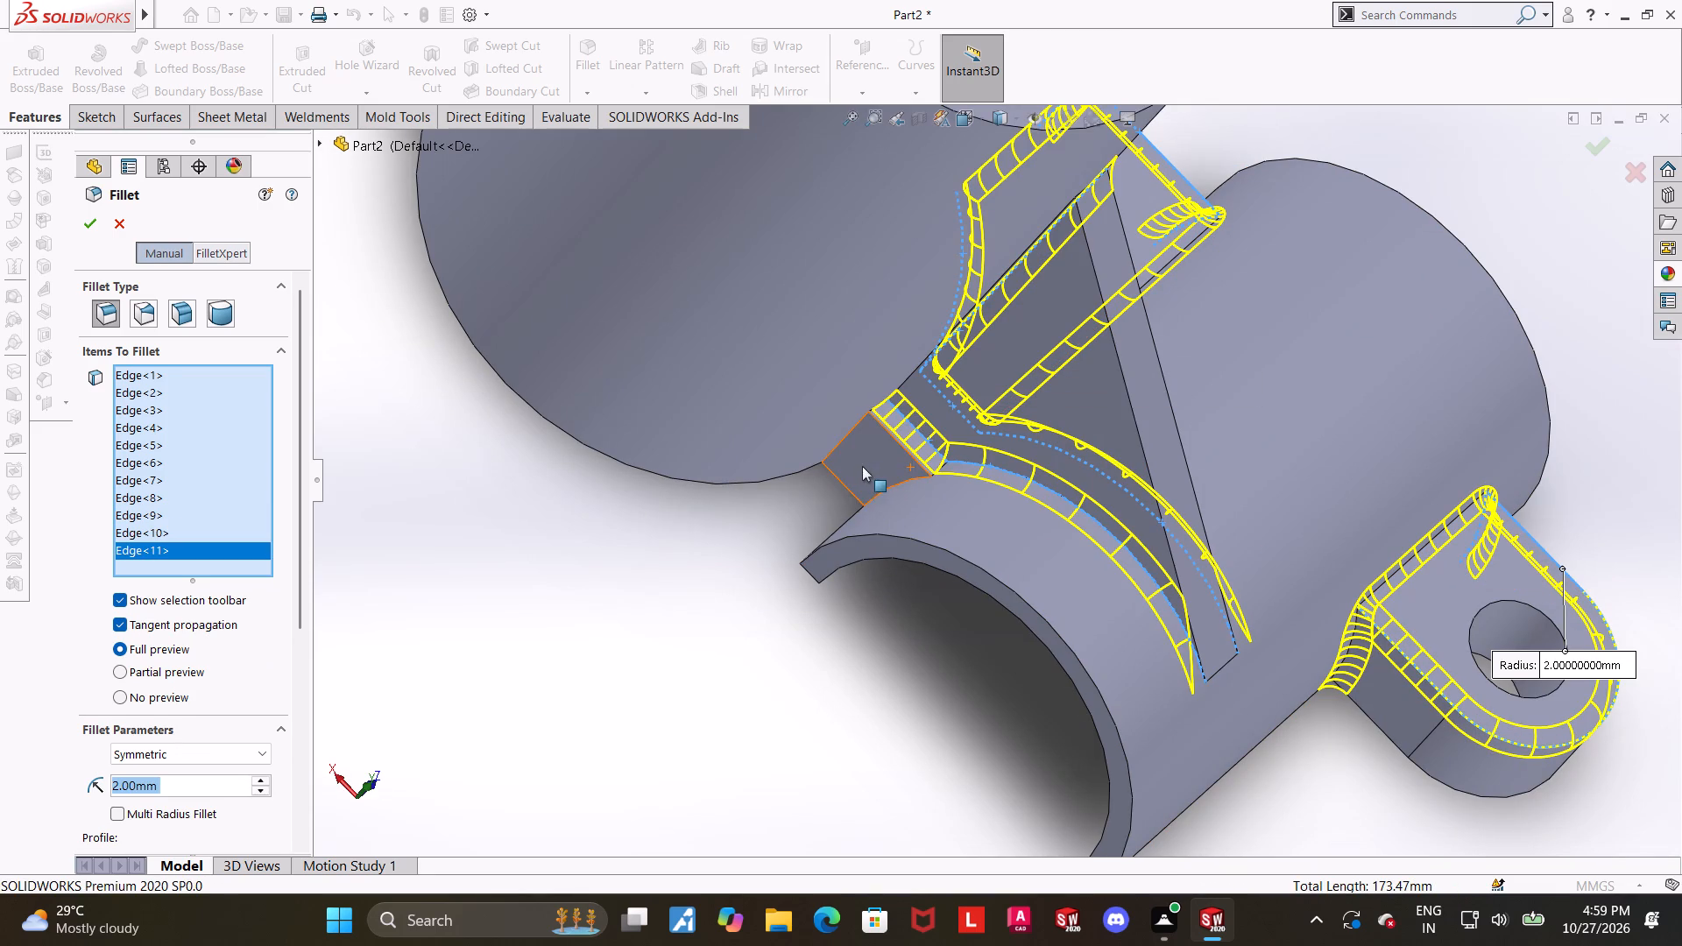
pyautogui.click(849, 435)
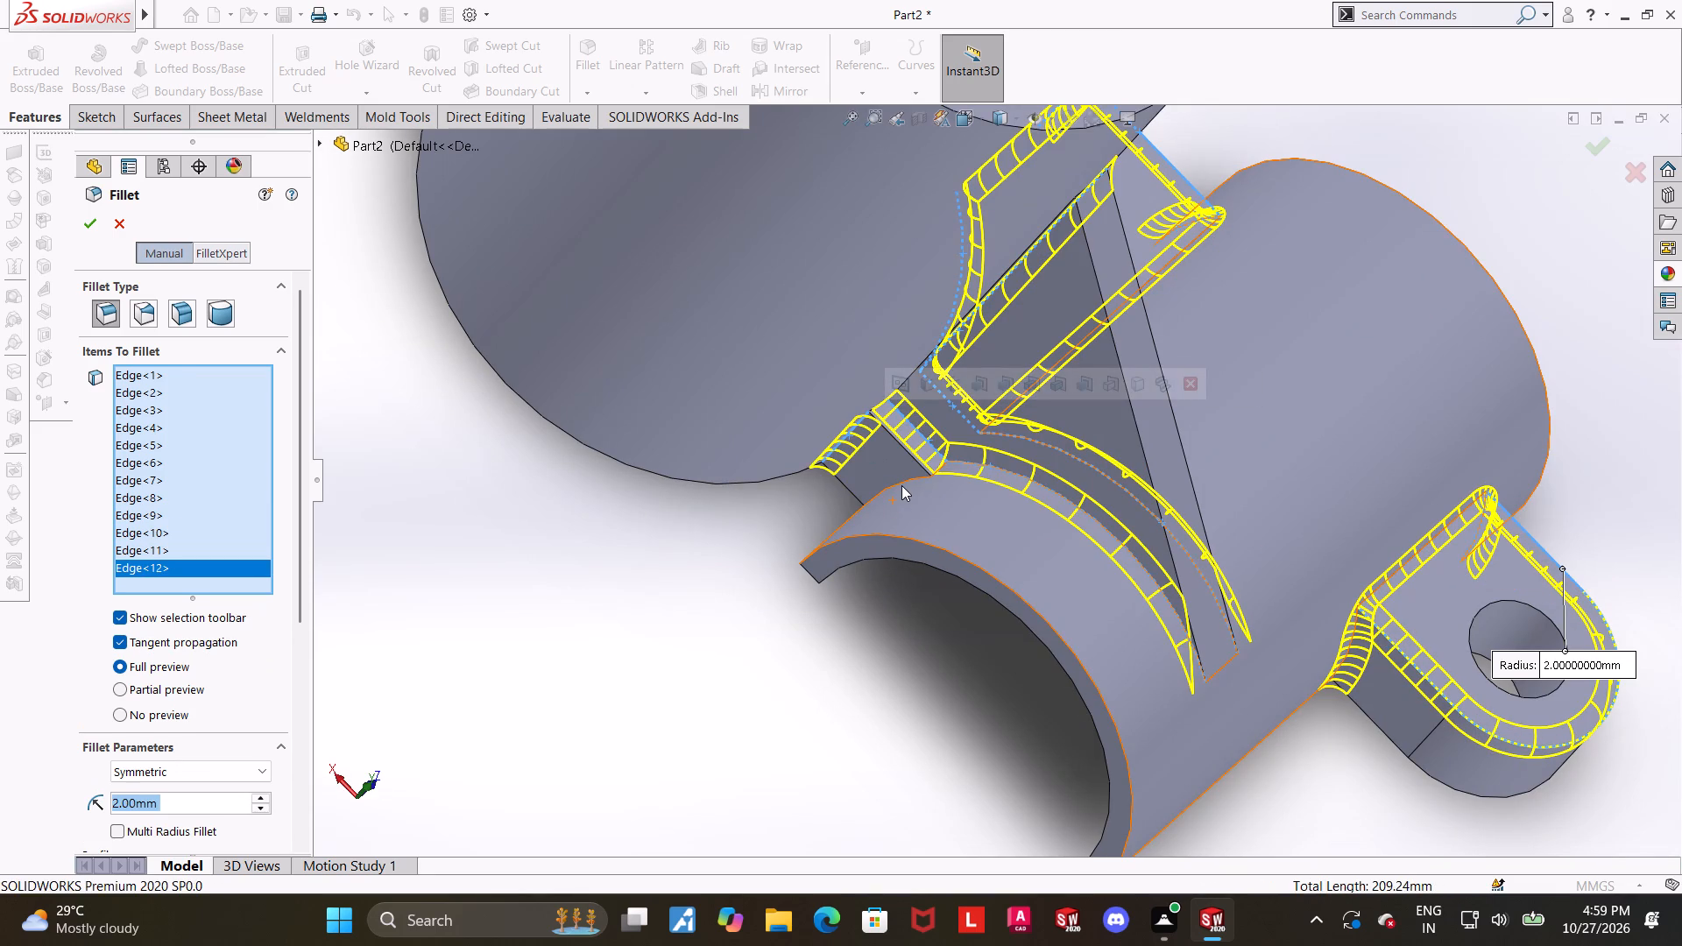
pyautogui.click(901, 482)
# Add the junction between the arch boss and the upright cylinder to the 2 mm fillet.
pyautogui.moveTo(1000, 519); pyautogui.dragTo(935, 422, button='middle')
pyautogui.scroll(2, 935, 423)
pyautogui.scroll(1, 1235, 477)
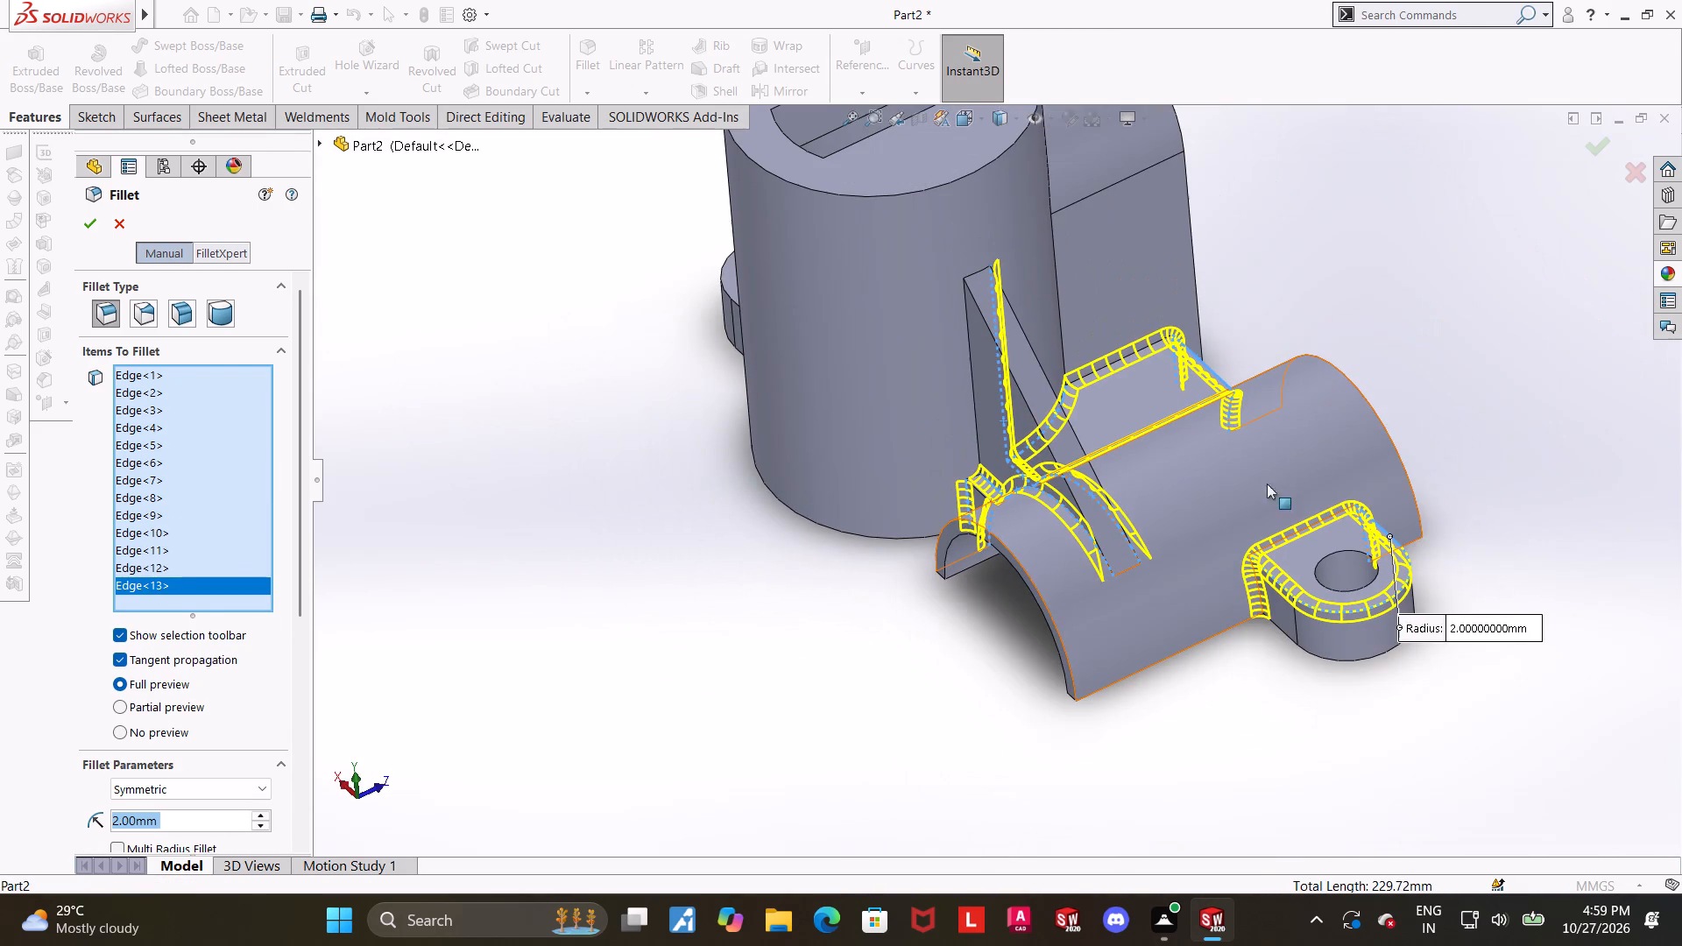
pyautogui.moveTo(1411, 473); pyautogui.dragTo(1387, 459, button='middle')
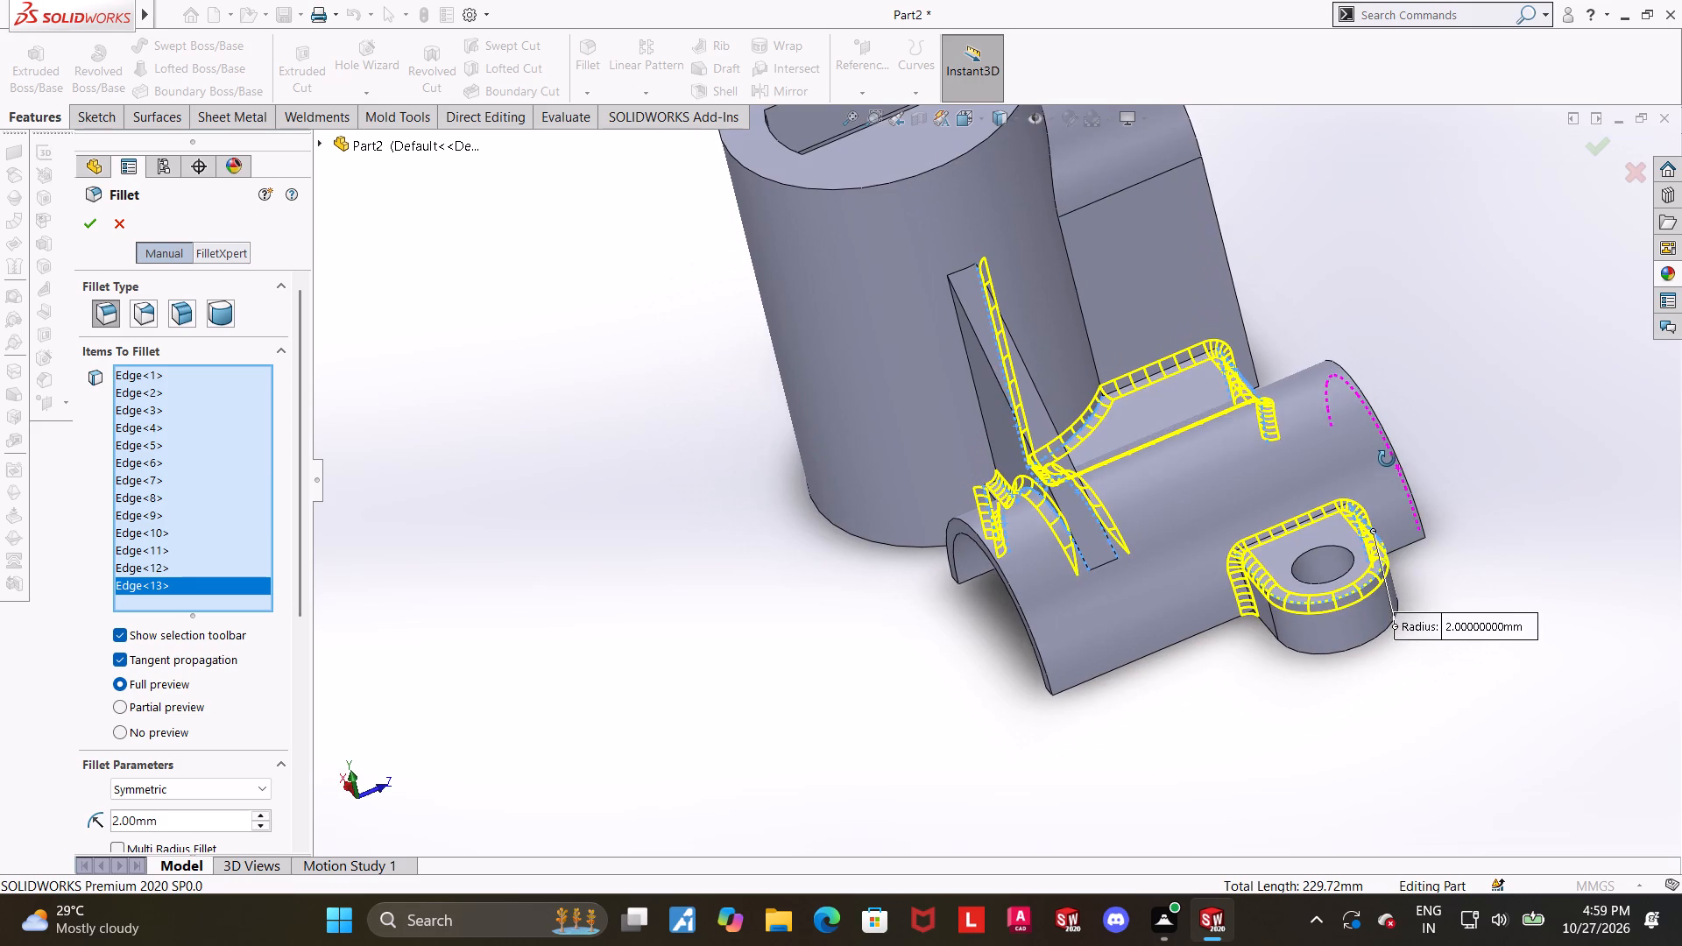
pyautogui.moveTo(1387, 459); pyautogui.dragTo(1175, 539, button='middle')
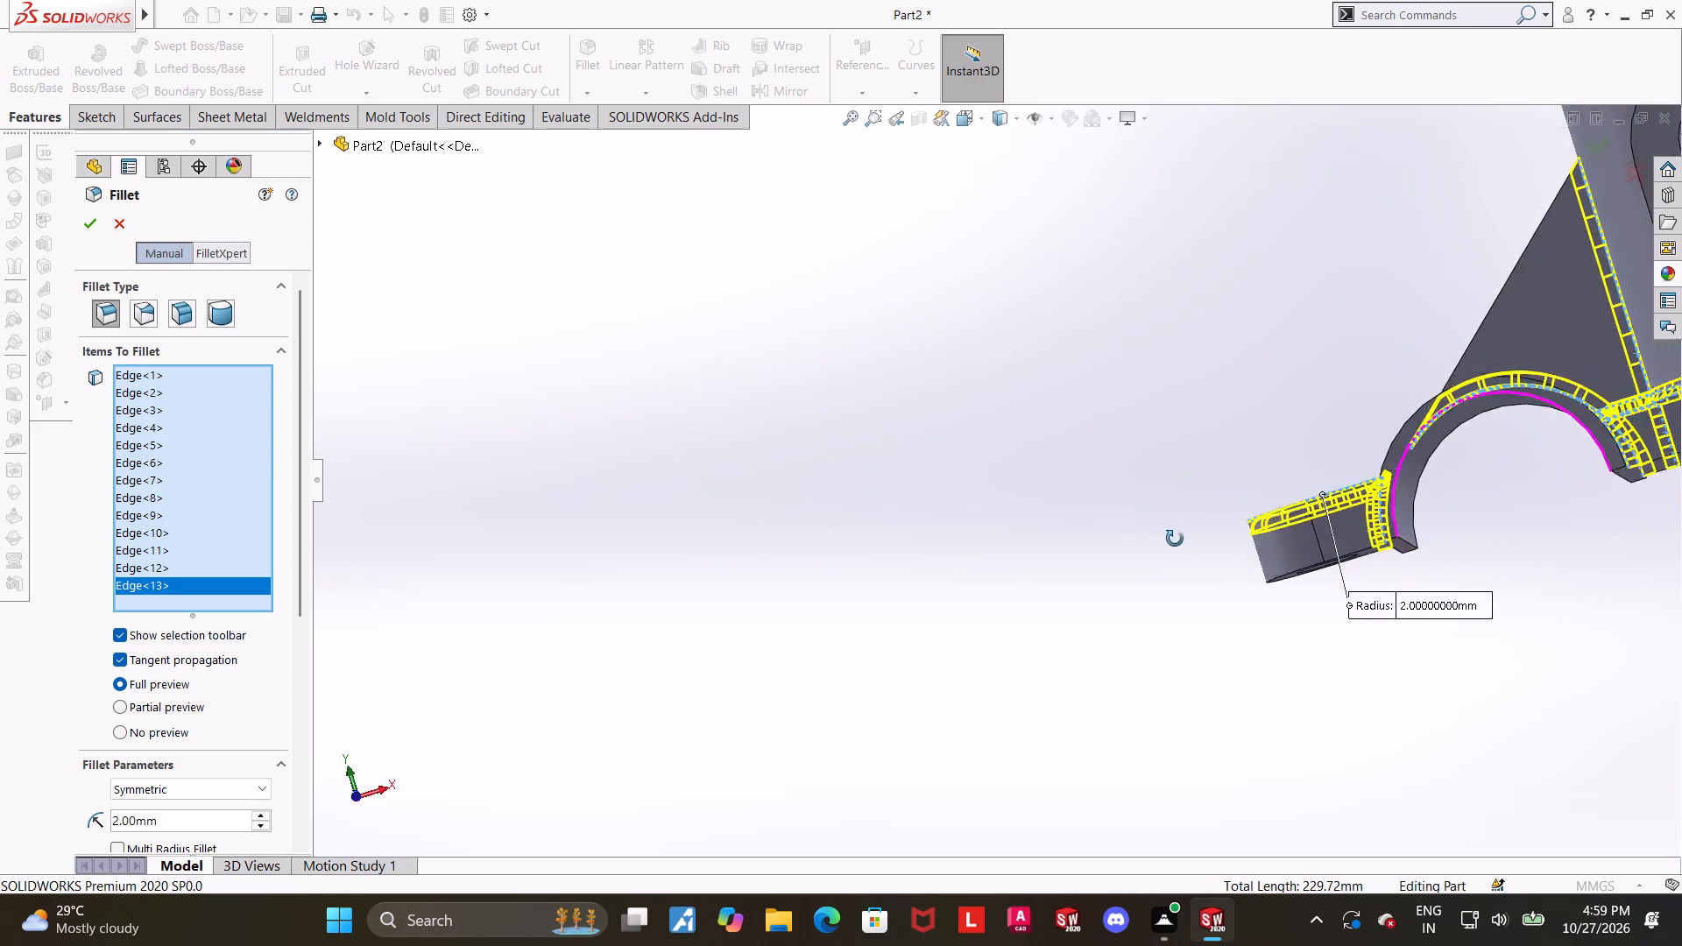
pyautogui.moveTo(1175, 539); pyautogui.dragTo(1216, 542, button='middle')
pyautogui.scroll(5, 1216, 542)
pyautogui.moveTo(1373, 448); pyautogui.dragTo(1289, 526, button='middle')
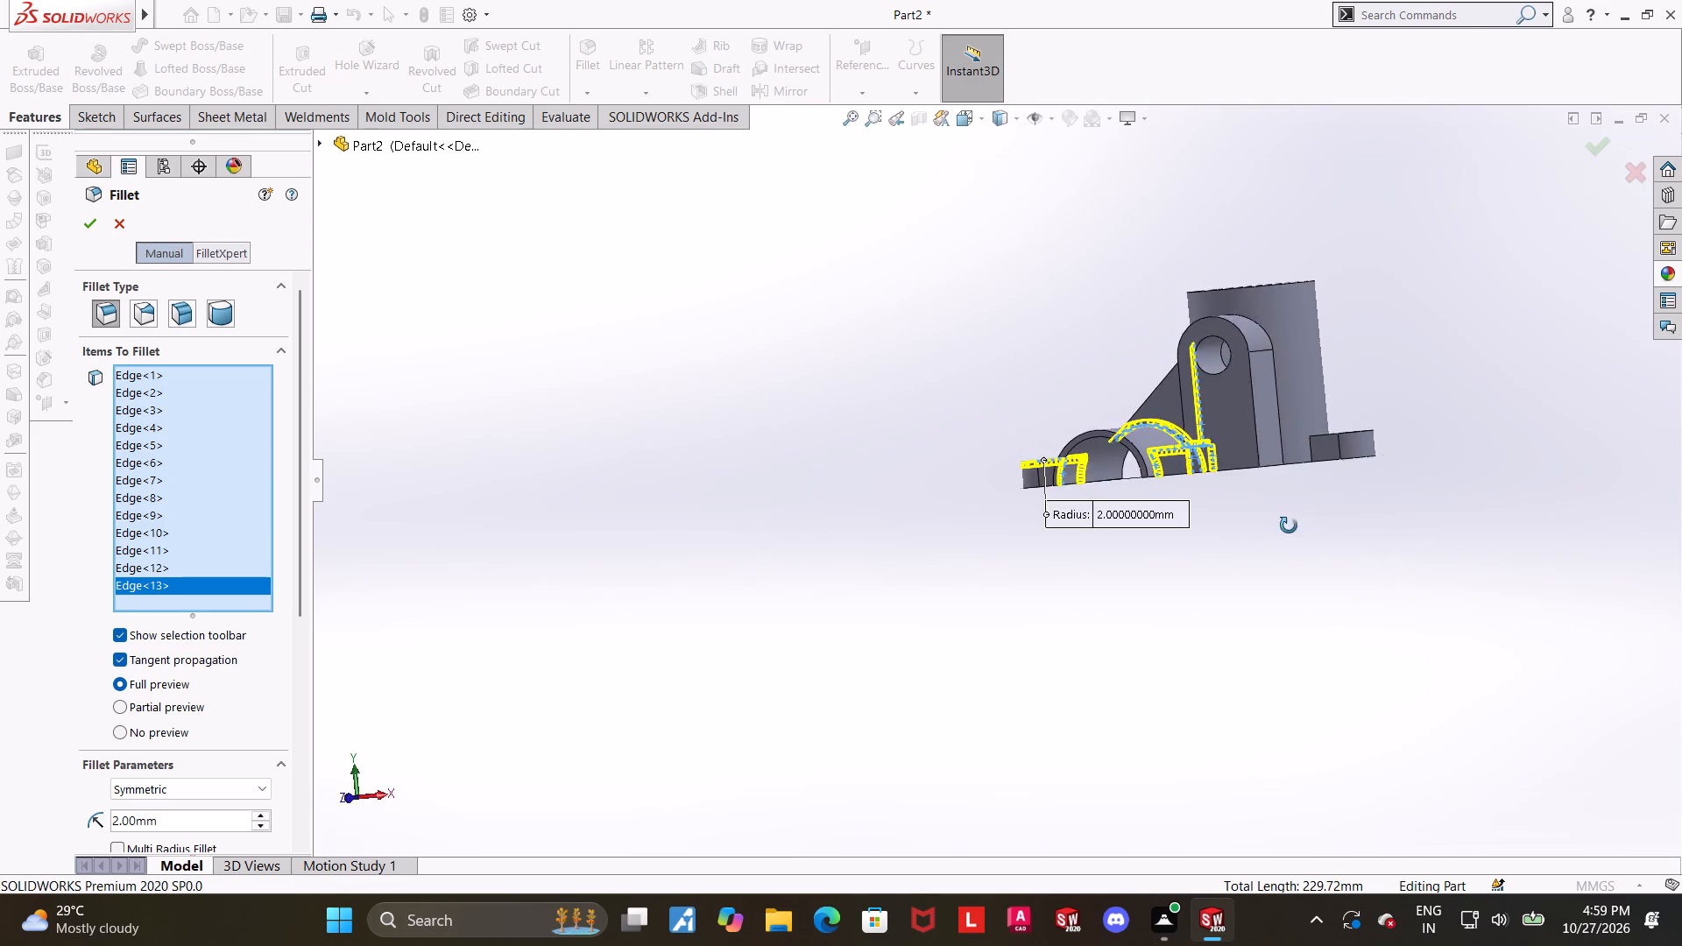
pyautogui.moveTo(1289, 526); pyautogui.dragTo(1317, 561, button='middle')
pyautogui.scroll(-4, 1284, 305)
pyautogui.moveTo(1295, 389); pyautogui.dragTo(1355, 460, button='middle')
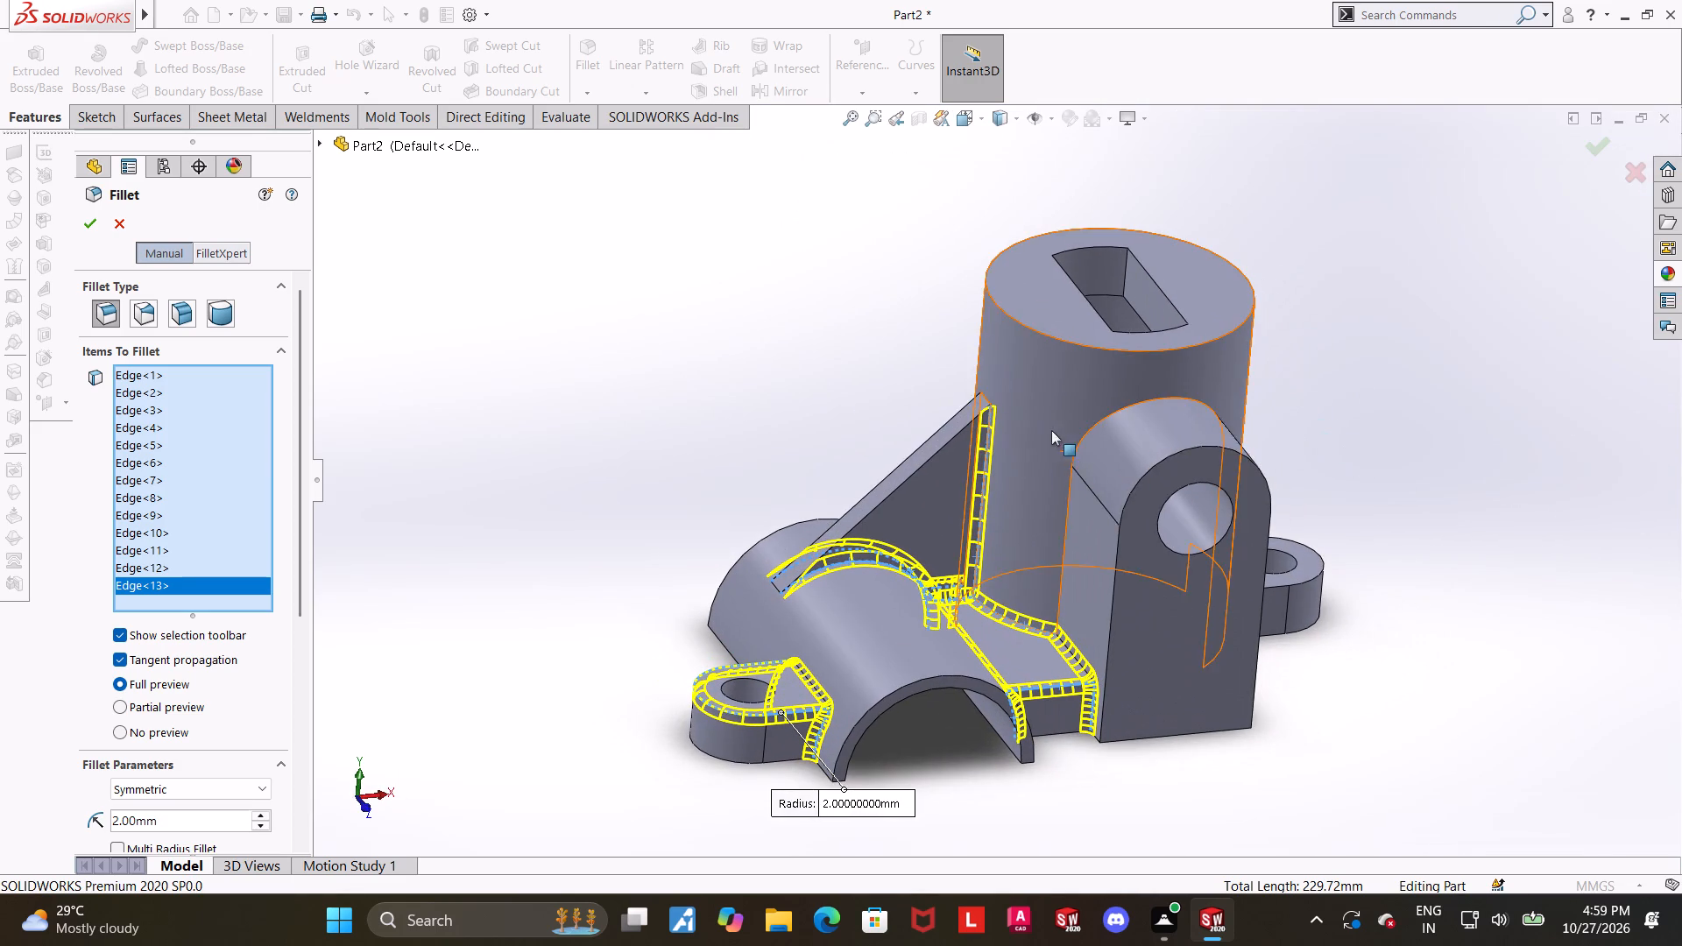
pyautogui.click(1101, 418)
# Add the lug beside the upright cylinder to the fillet, picking its vertical junction with the cylinder and its top outer edge.
pyautogui.scroll(4, 1240, 521)
pyautogui.moveTo(1334, 555); pyautogui.dragTo(1198, 548, button='middle')
pyautogui.scroll(-4, 1067, 582)
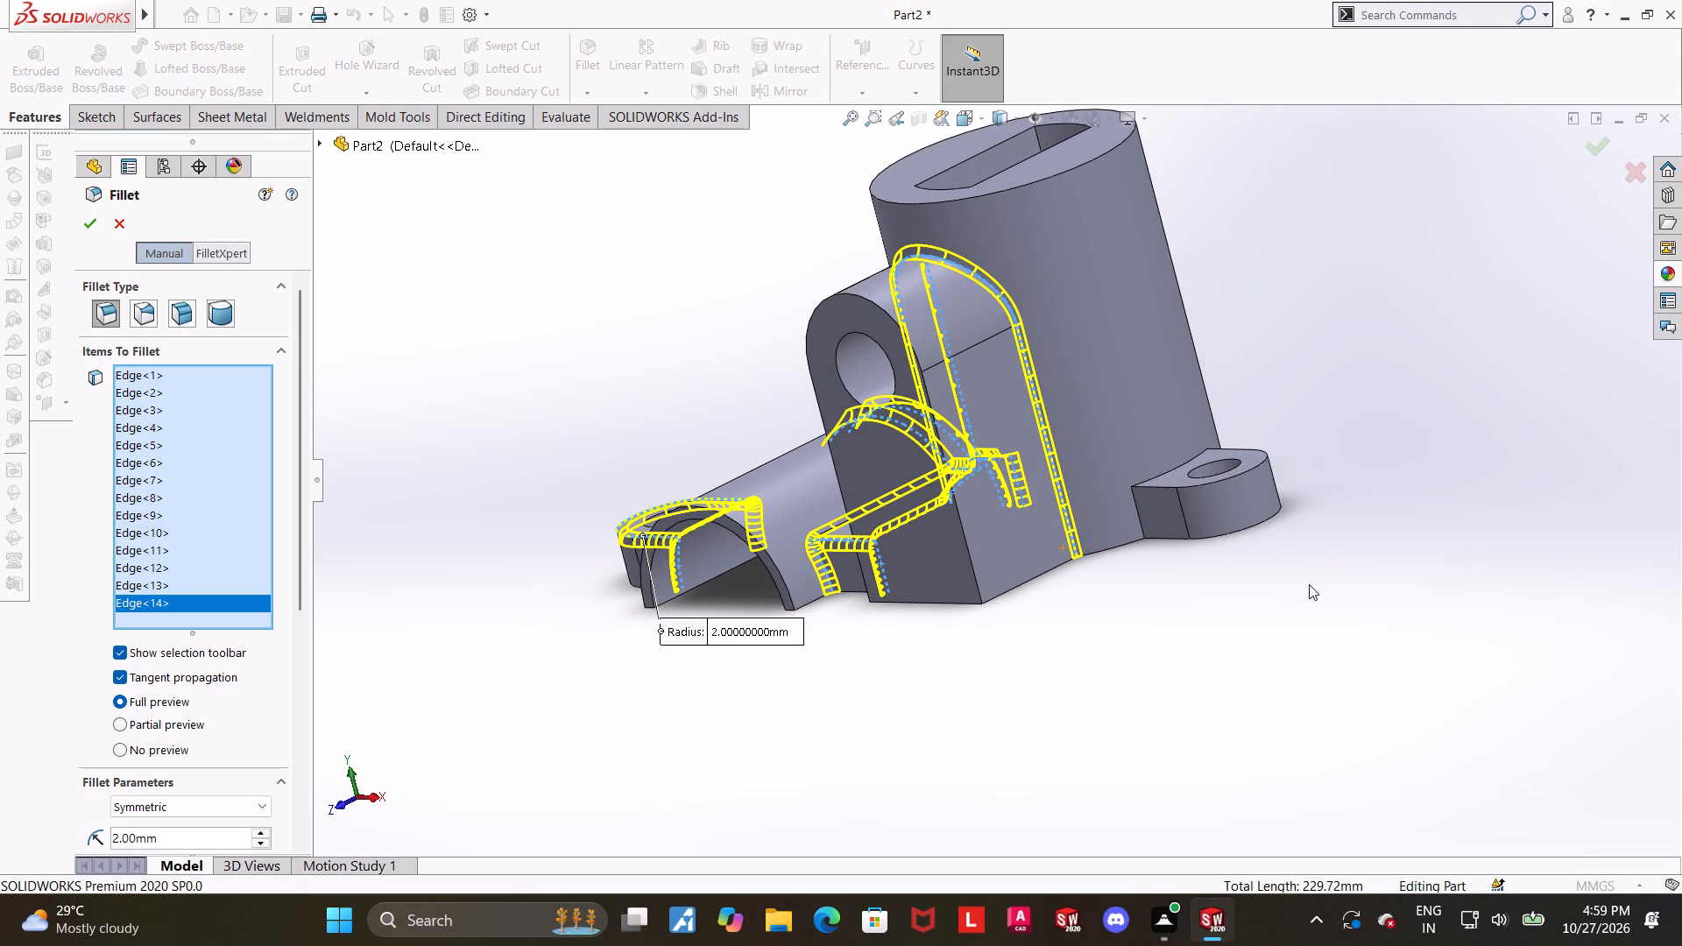
pyautogui.scroll(-3, 1309, 584)
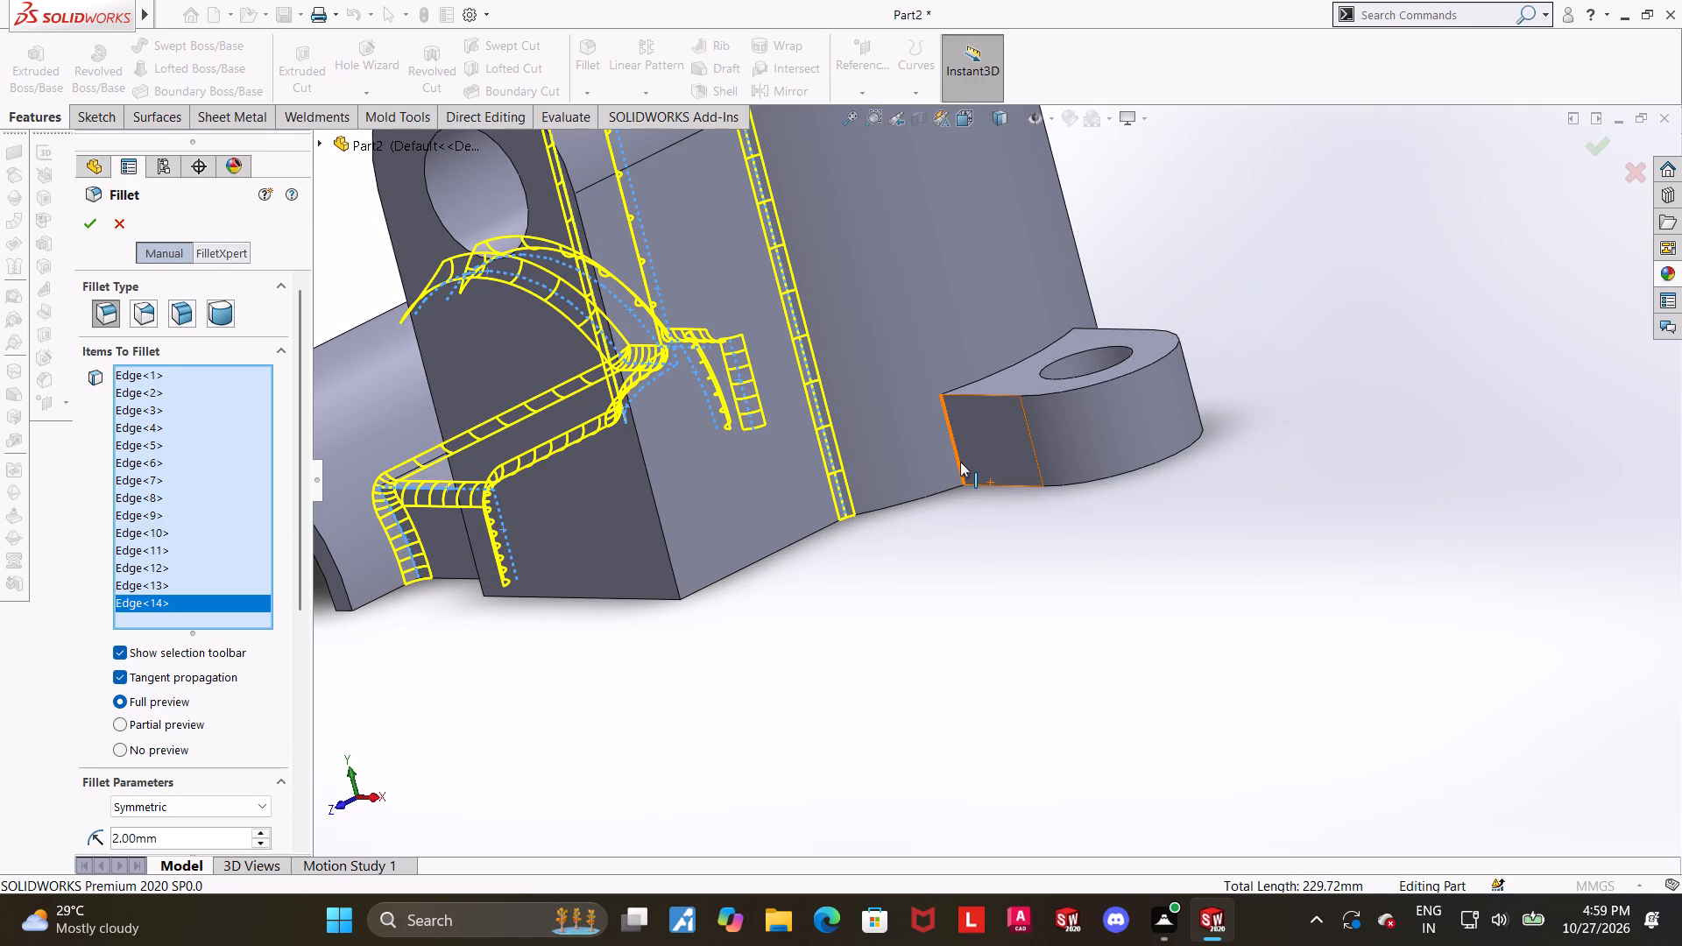
pyautogui.click(957, 460)
pyautogui.moveTo(1355, 477); pyautogui.dragTo(1319, 559, button='middle')
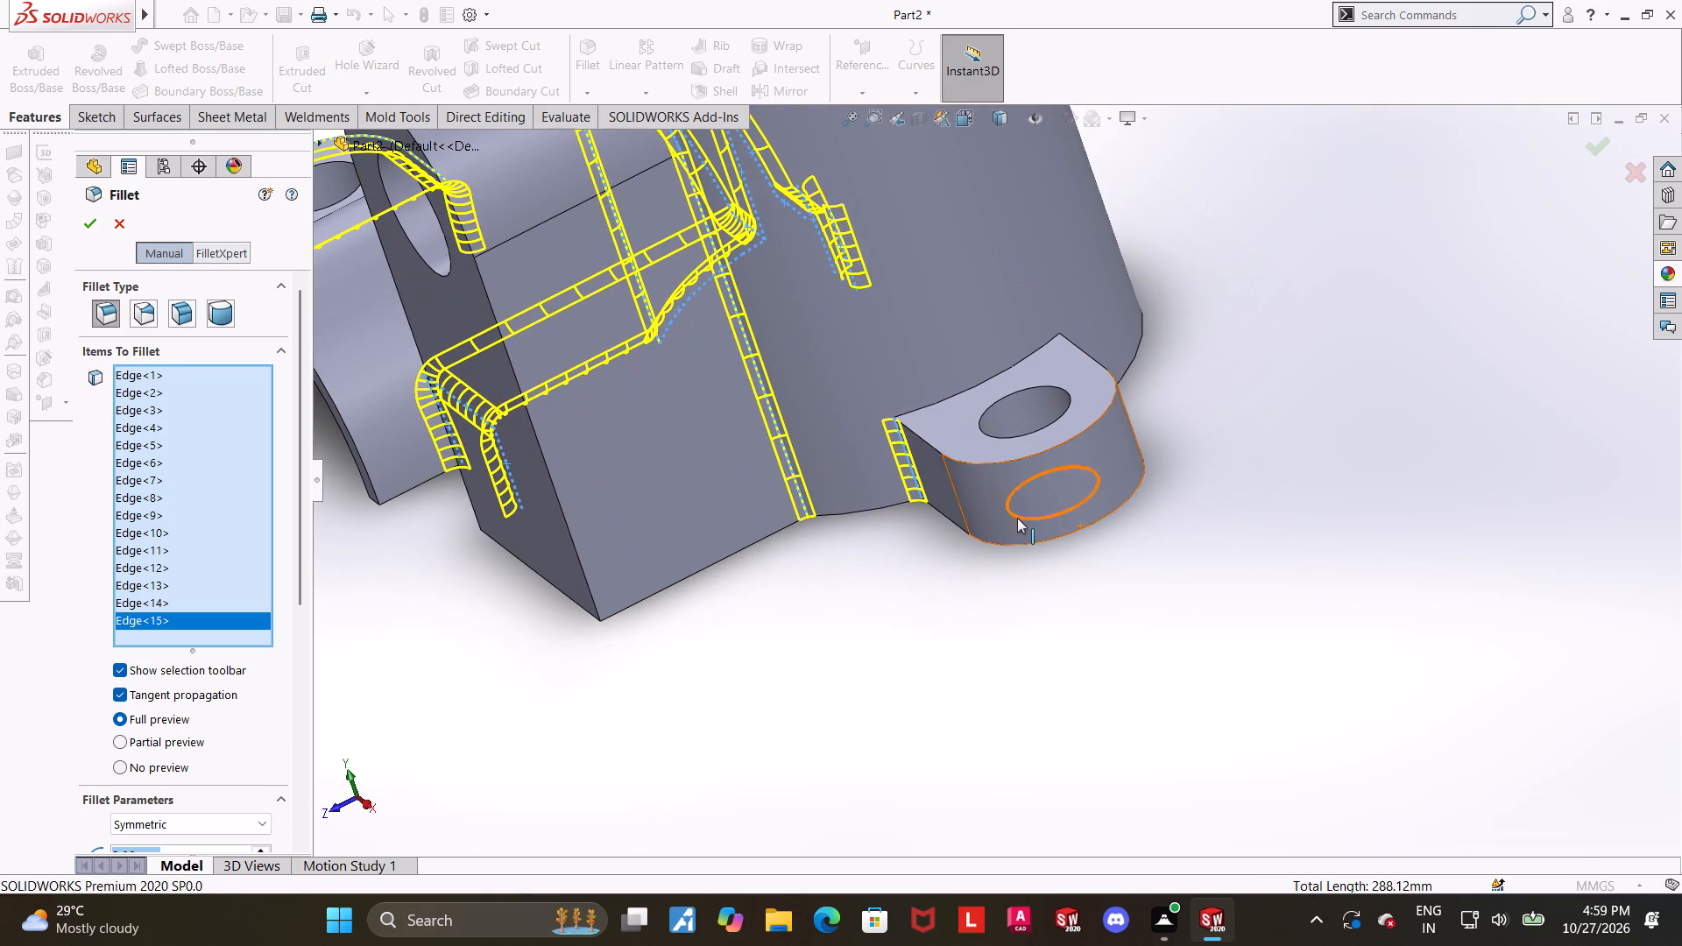
pyautogui.click(993, 462)
# Check the fillet preview around the whole part and apply the 2 mm fillet to all selected edges.
pyautogui.moveTo(1247, 449); pyautogui.dragTo(1100, 523, button='middle')
pyautogui.moveTo(1135, 455); pyautogui.dragTo(1145, 455, button='middle')
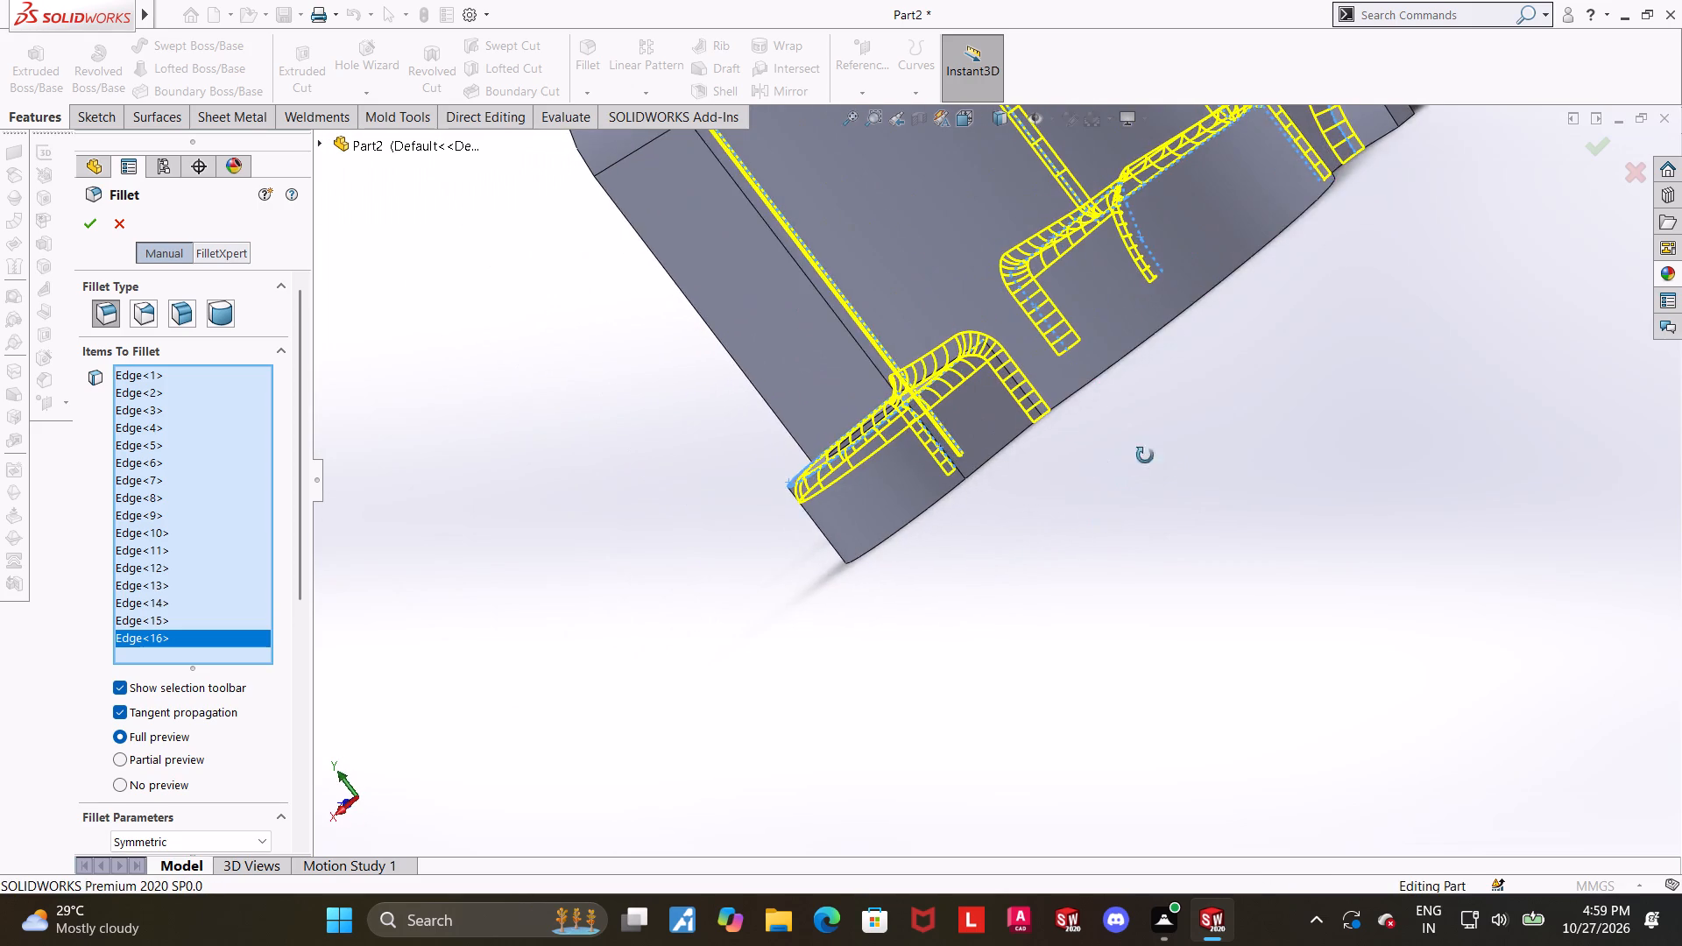
pyautogui.moveTo(1145, 455); pyautogui.dragTo(1288, 376, button='middle')
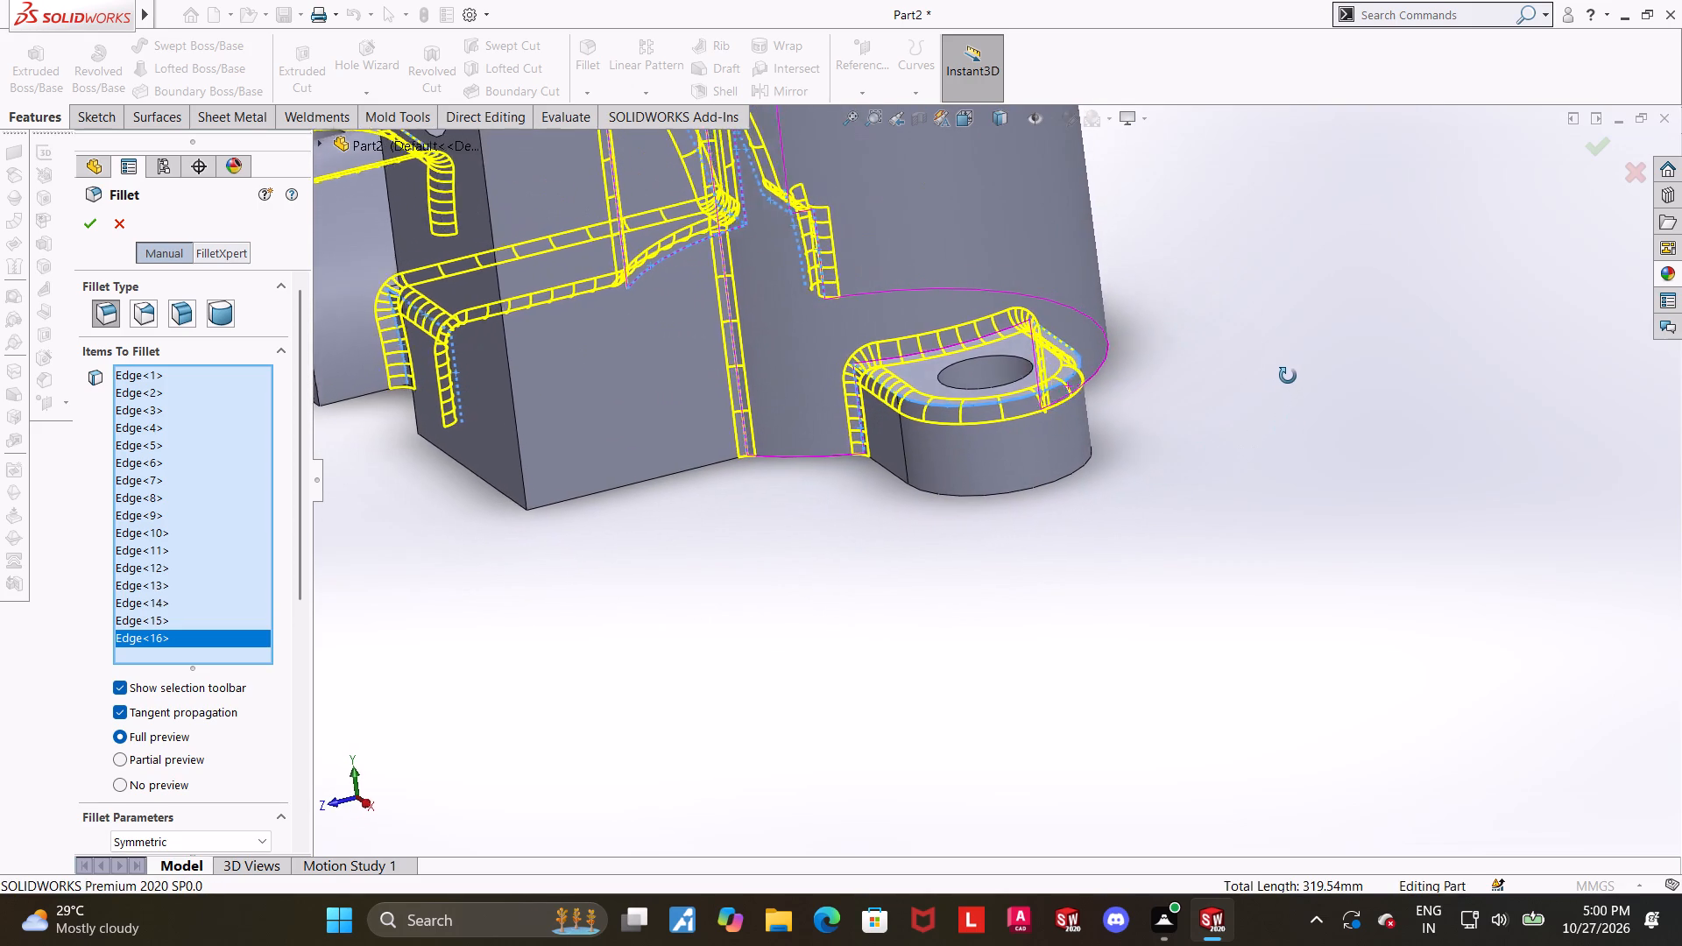
pyautogui.moveTo(1288, 376); pyautogui.dragTo(1294, 378, button='middle')
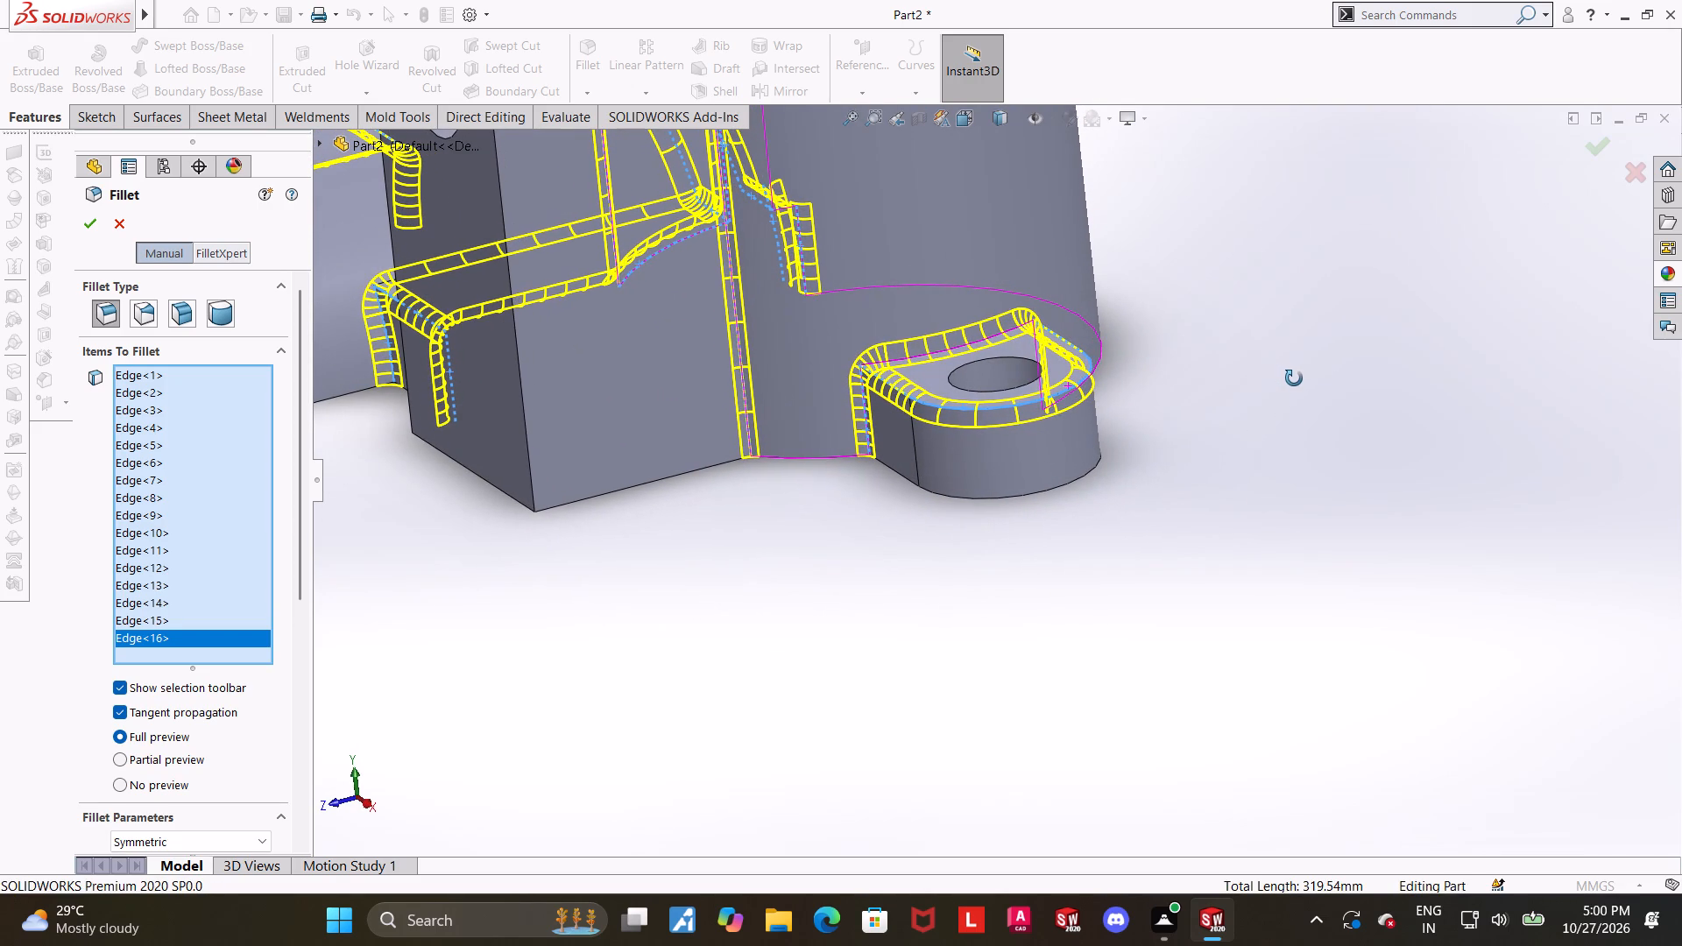
pyautogui.moveTo(1294, 378); pyautogui.dragTo(1297, 378, button='middle')
pyautogui.moveTo(1215, 427); pyautogui.dragTo(1219, 420, button='middle')
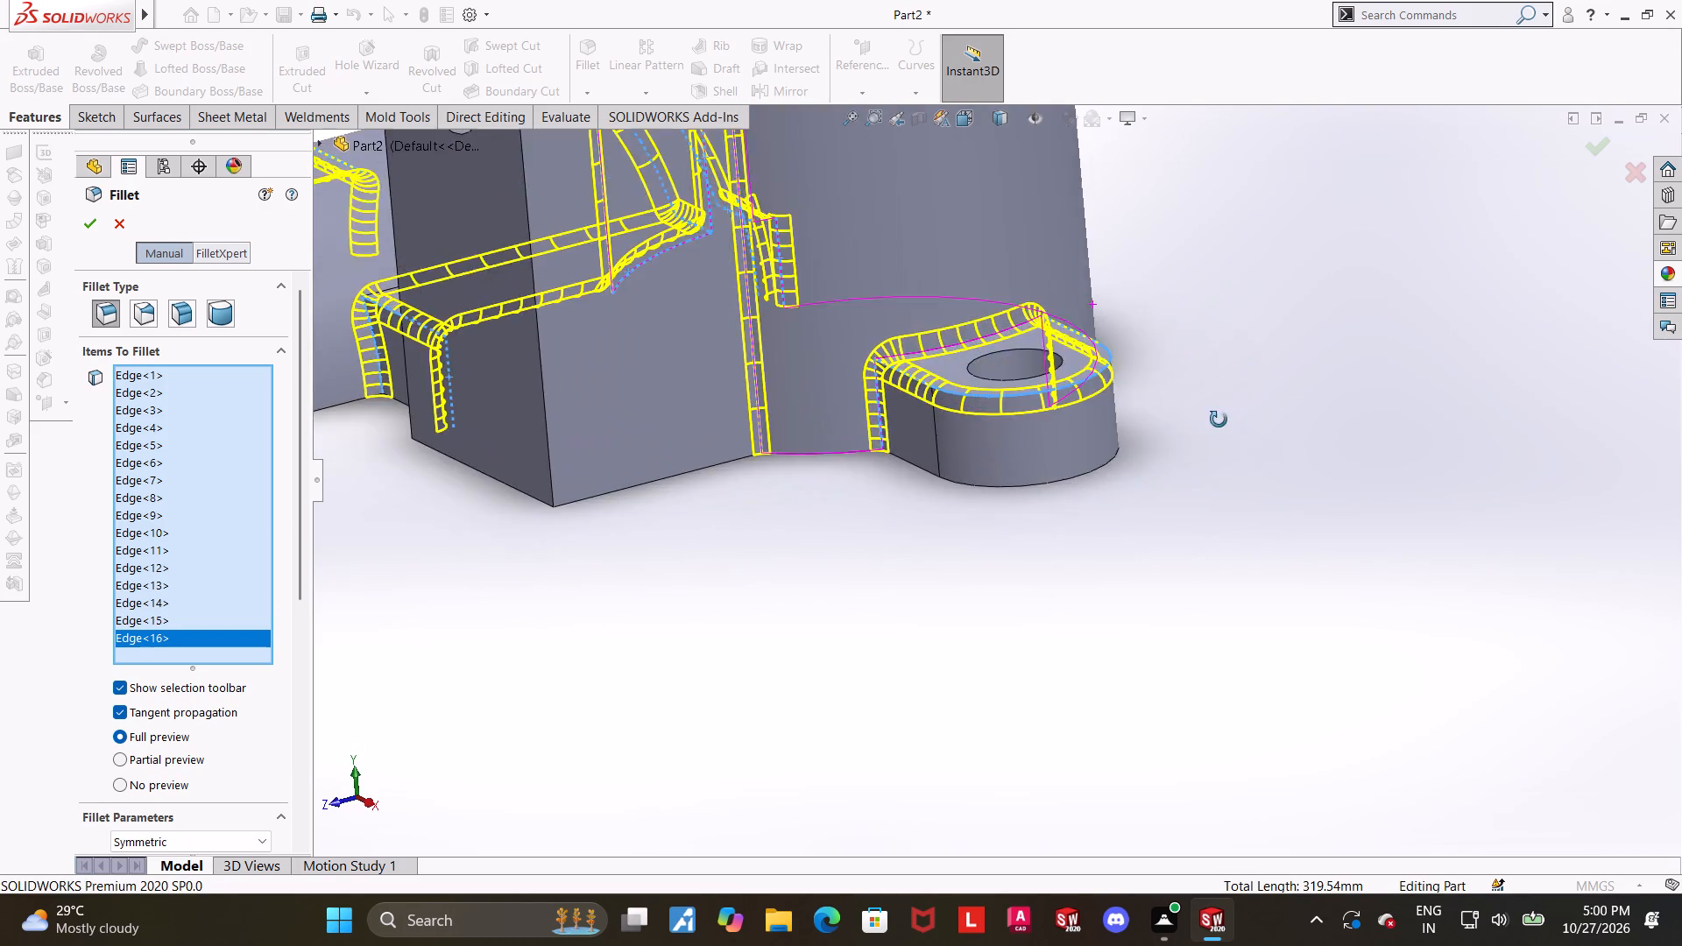
pyautogui.moveTo(1219, 420); pyautogui.dragTo(1200, 434, button='middle')
pyautogui.scroll(5, 1200, 434)
pyautogui.moveTo(1193, 363); pyautogui.dragTo(1062, 485, button='middle')
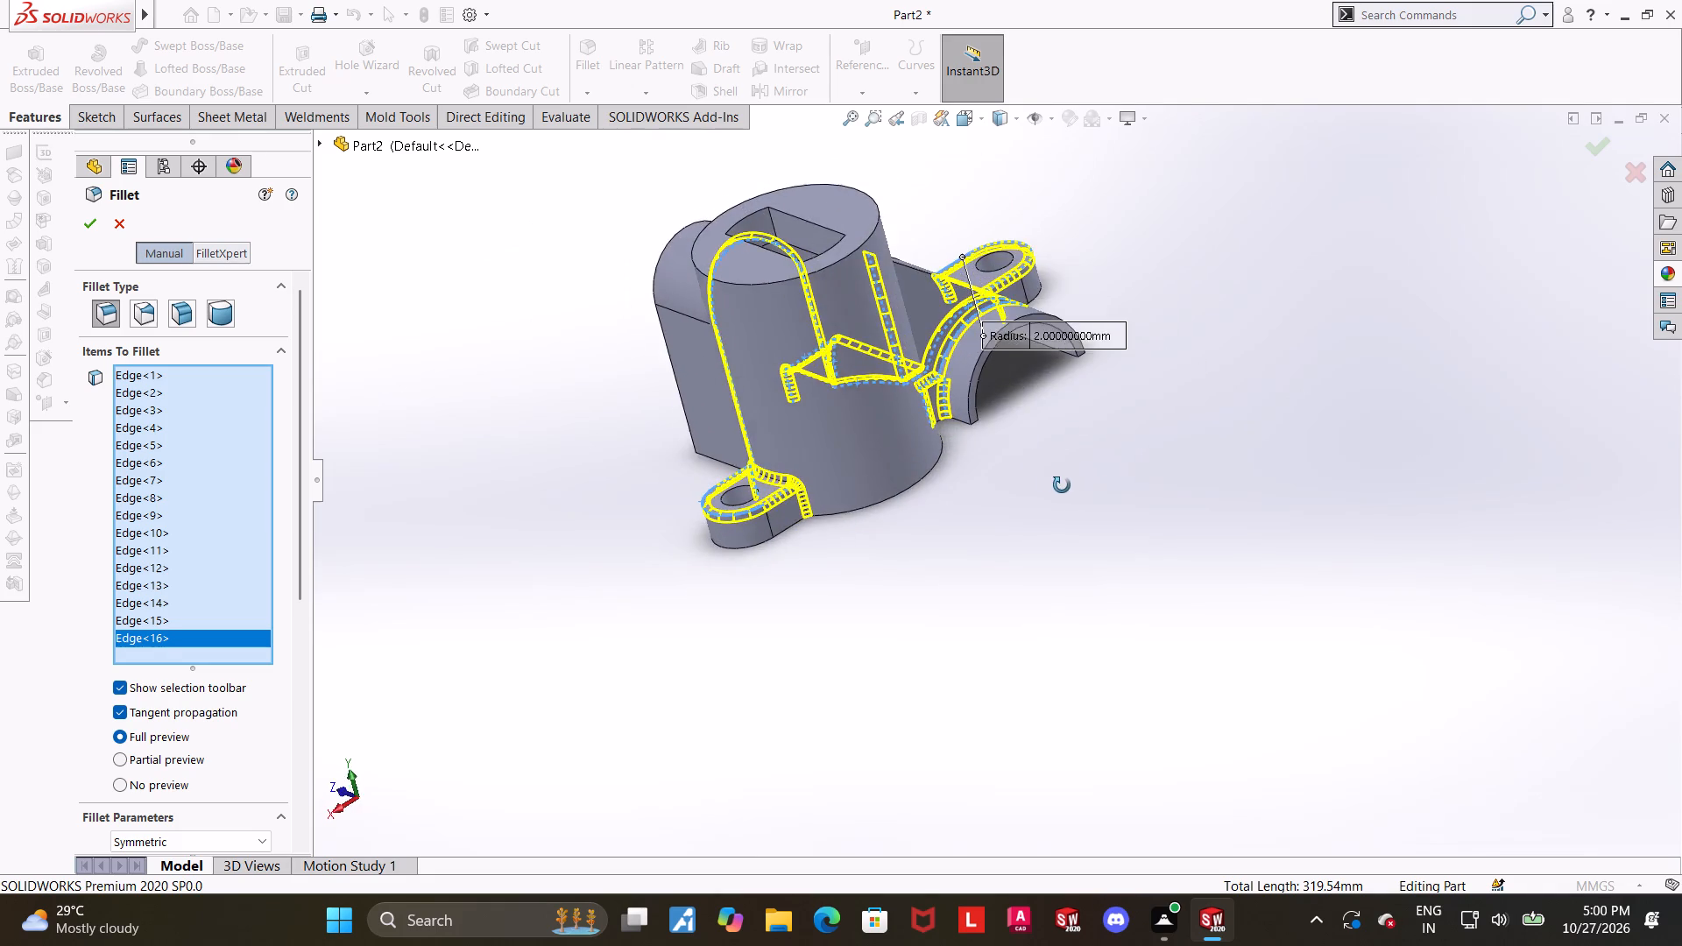
pyautogui.moveTo(1062, 485); pyautogui.dragTo(1371, 364, button='middle')
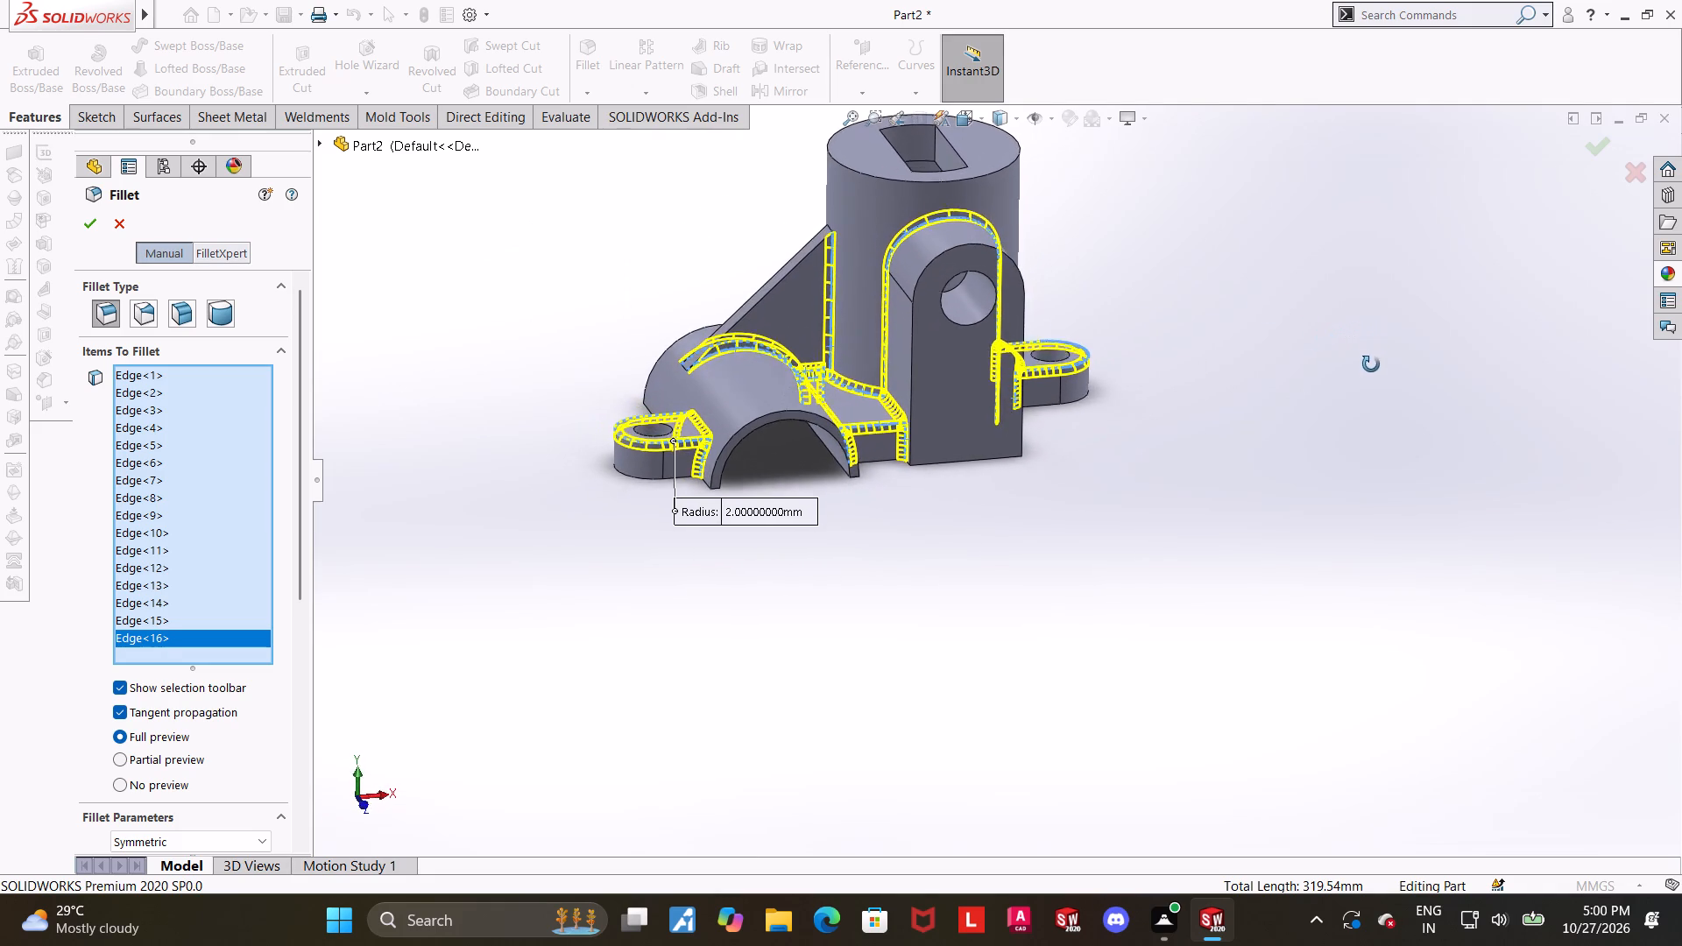
pyautogui.moveTo(1371, 364); pyautogui.dragTo(1360, 384, button='middle')
pyautogui.scroll(3, 1085, 413)
pyautogui.moveTo(1021, 455); pyautogui.dragTo(1071, 394, button='middle')
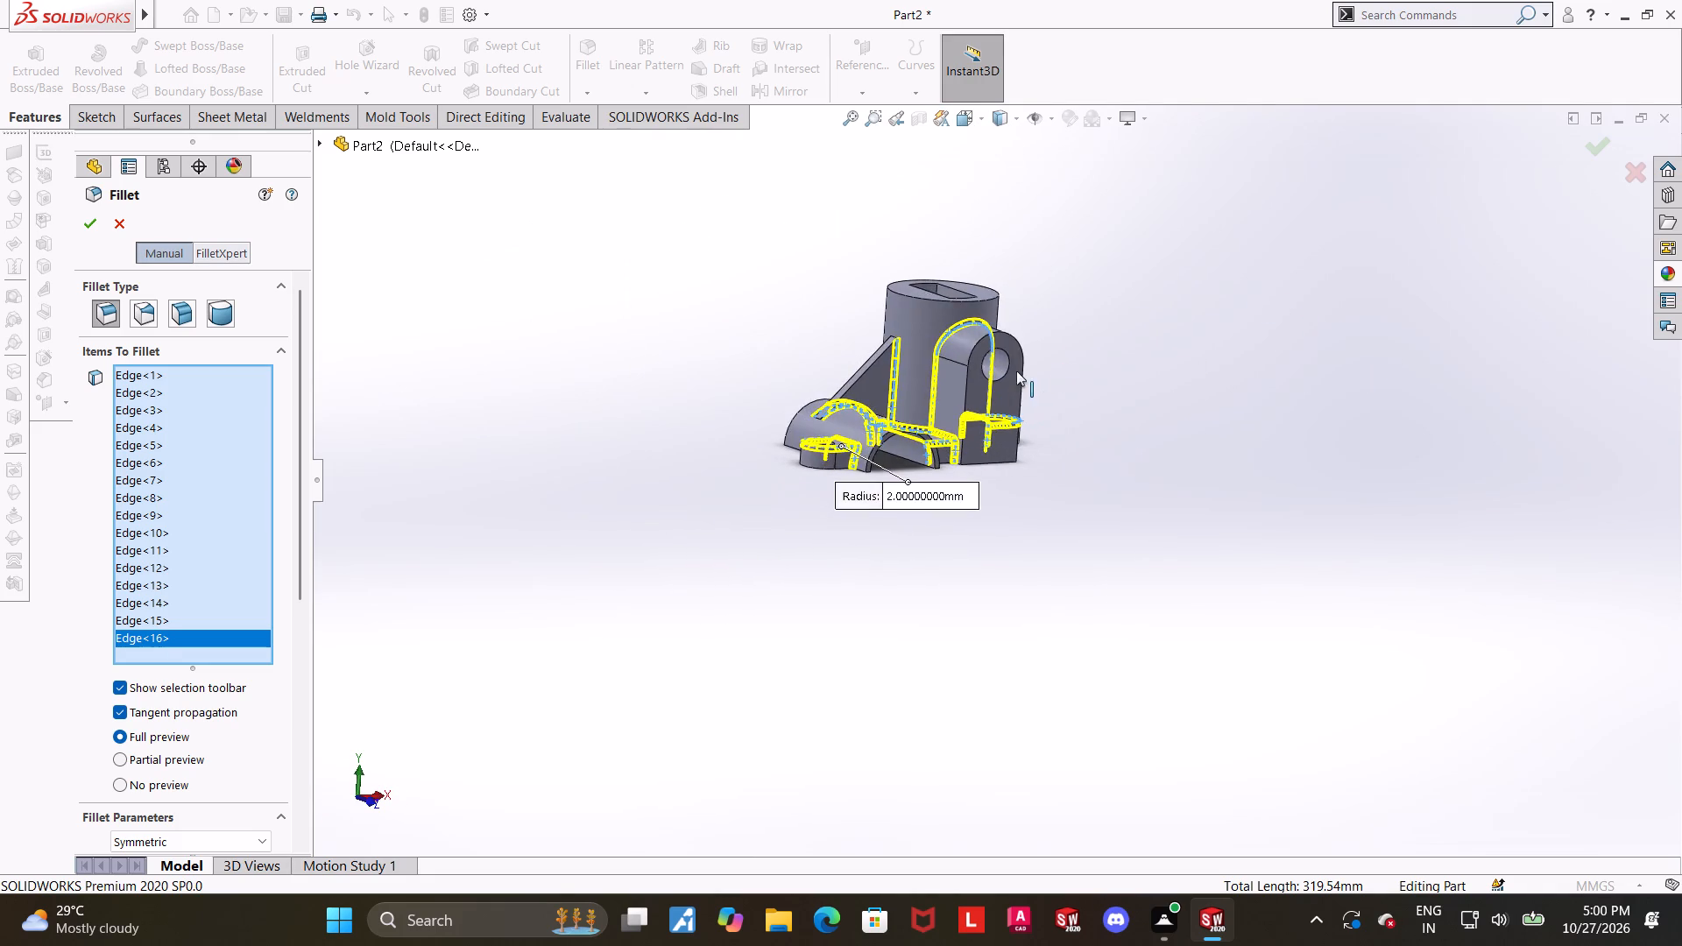
pyautogui.scroll(-4, 943, 357)
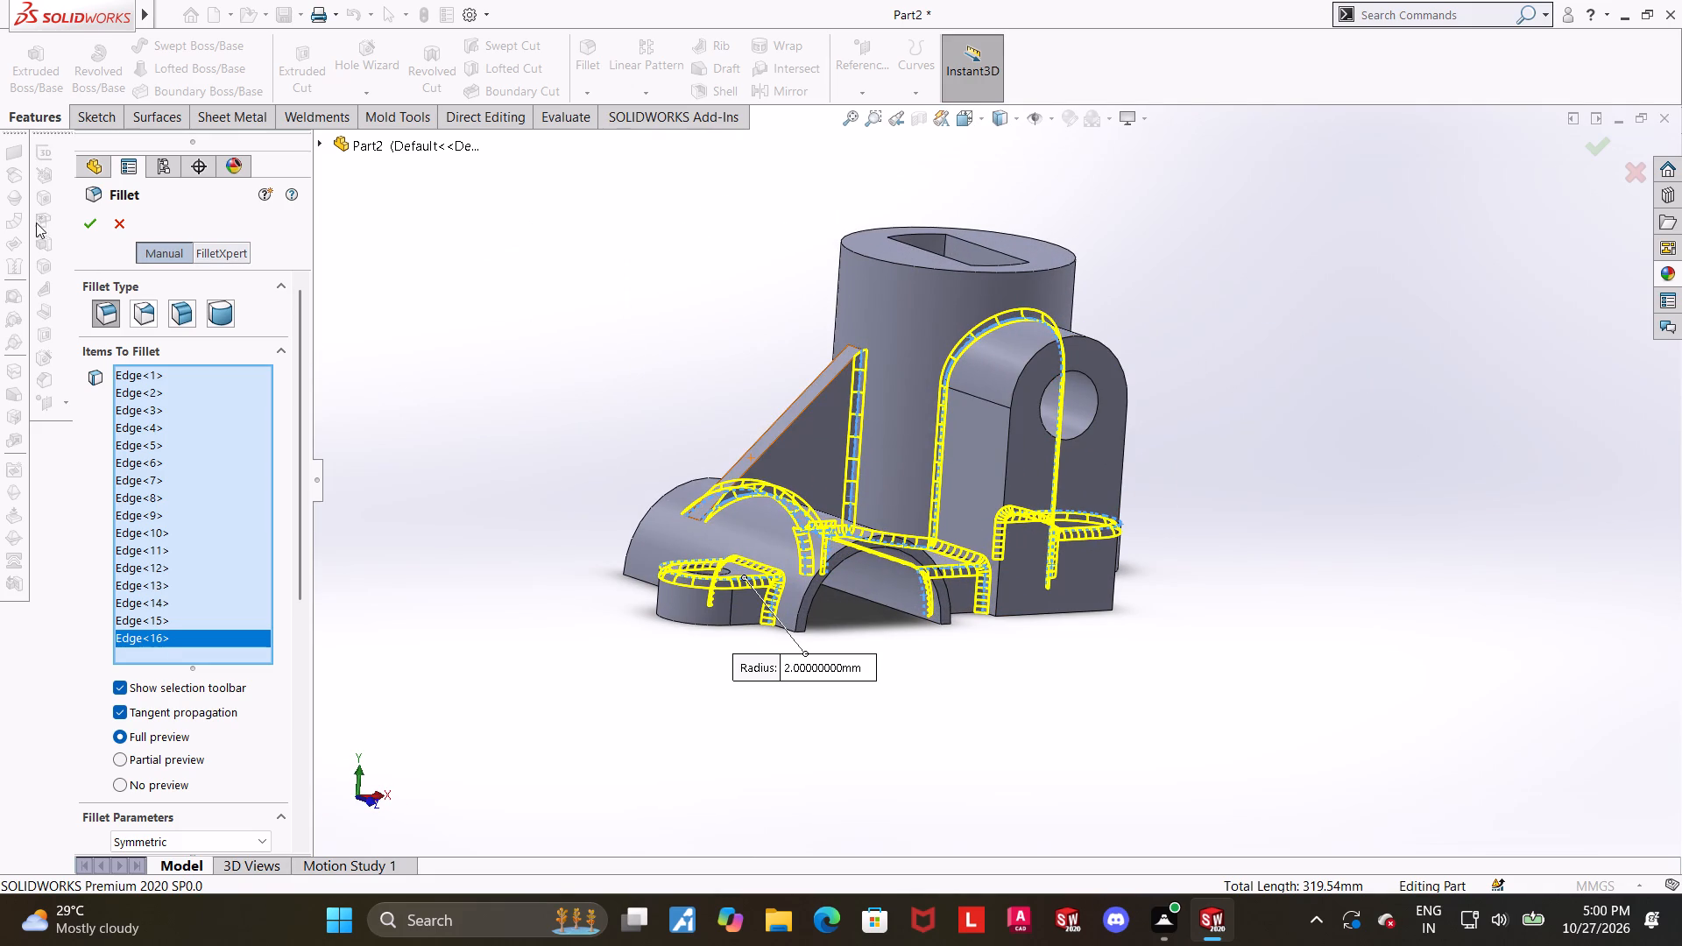
pyautogui.click(81, 233)
pyautogui.click(1261, 591)
pyautogui.moveTo(1261, 601); pyautogui.dragTo(1240, 646, button='middle')
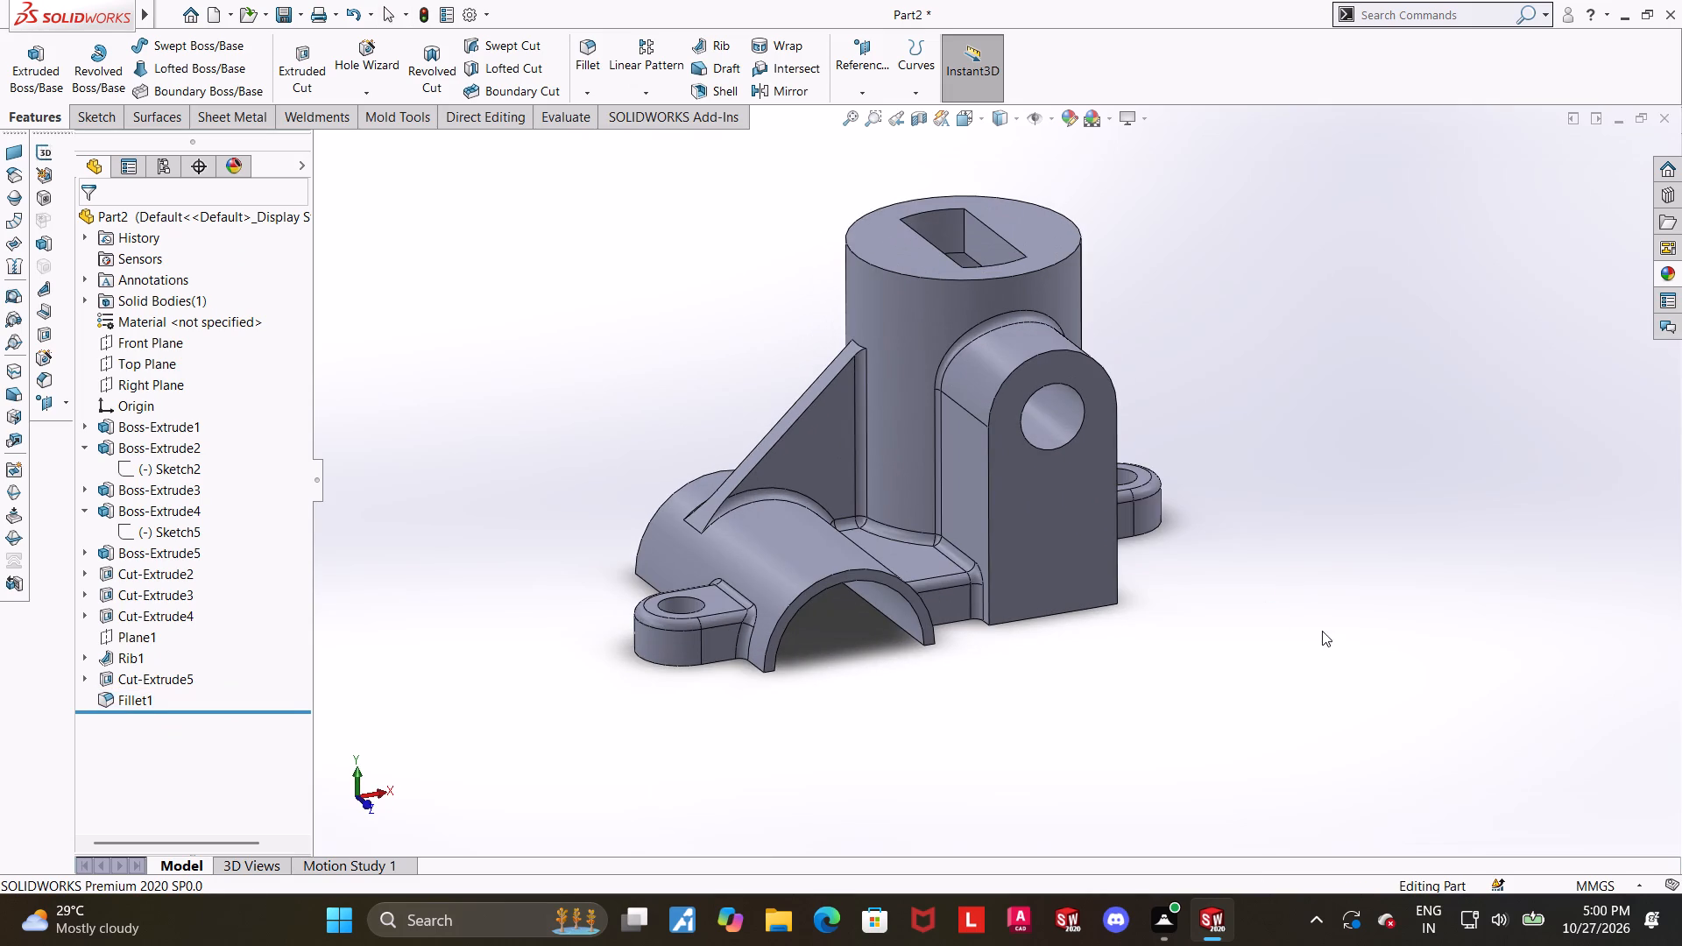
# Fillet the two long sloping edges of the rib with a 1 mm radius, working from the isometric view.
pyautogui.click(960, 120)
pyautogui.click(715, 522)
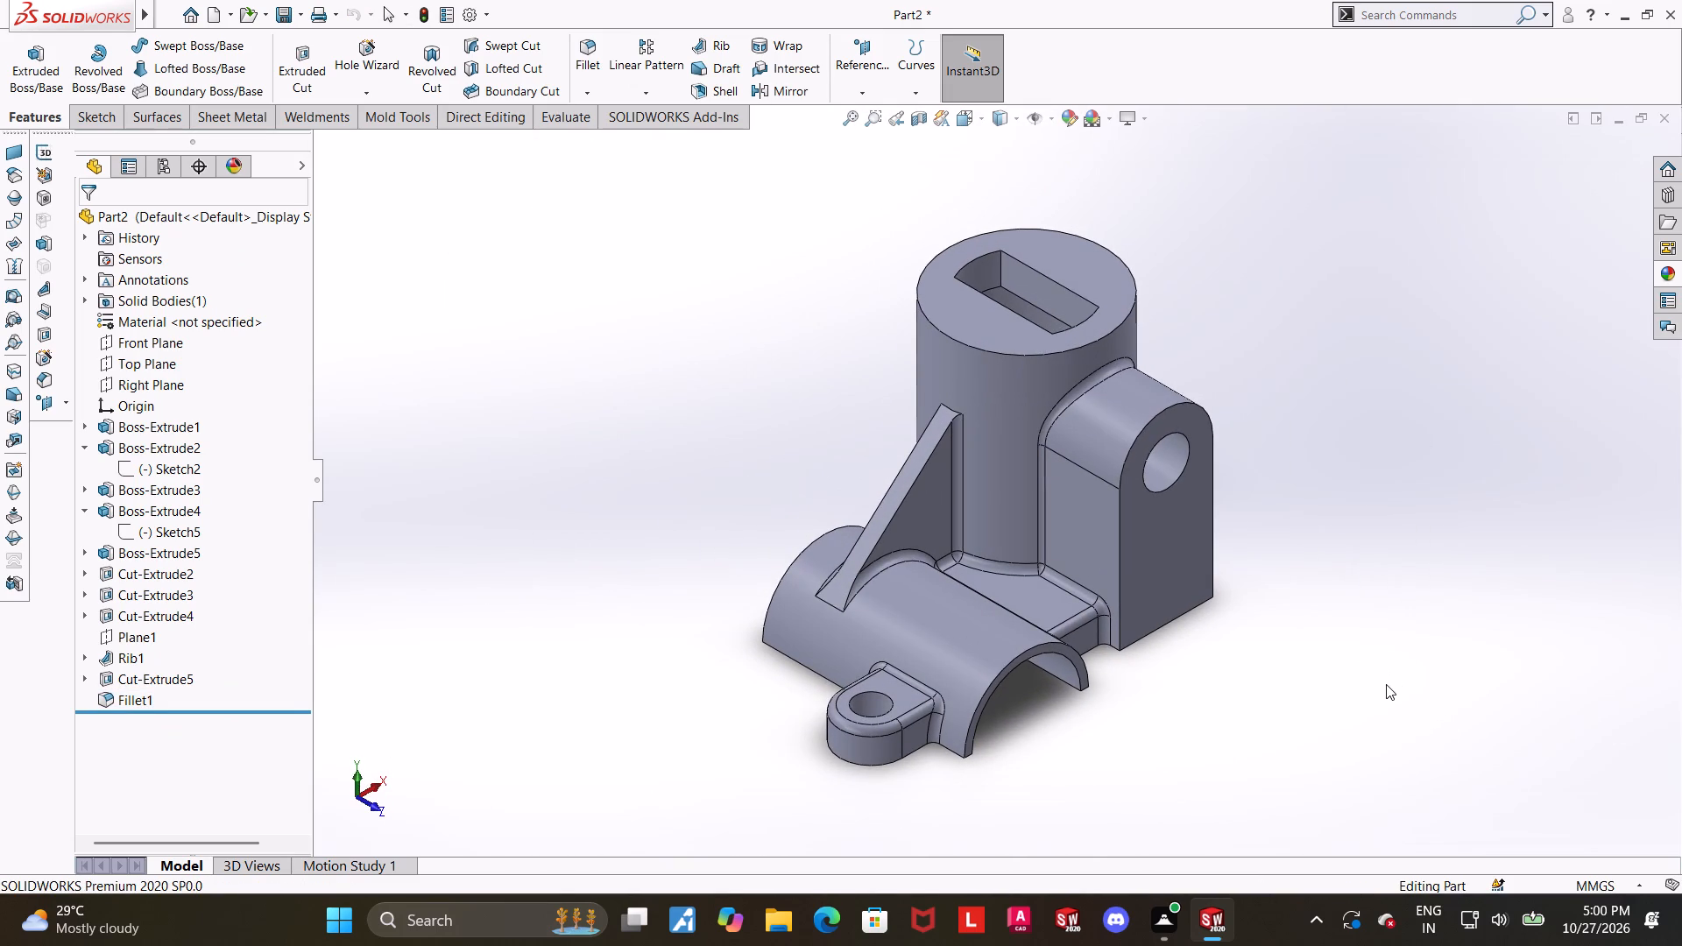
pyautogui.scroll(-5, 985, 610)
pyautogui.scroll(5, 793, 530)
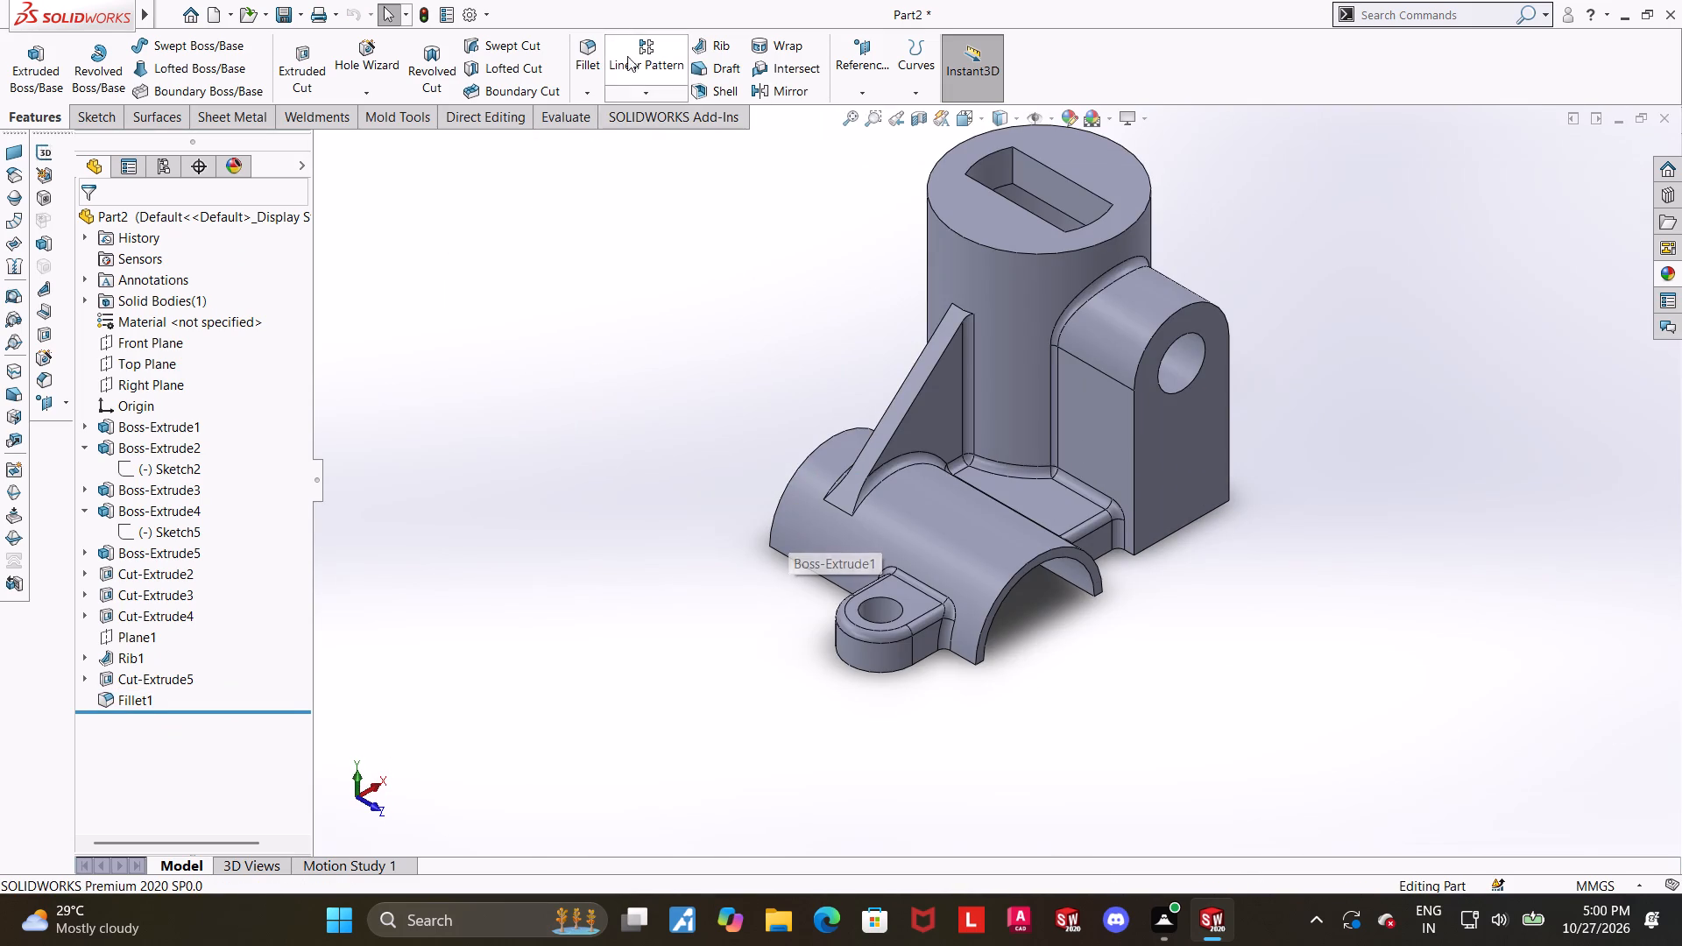
pyautogui.click(577, 48)
pyautogui.scroll(-4, 902, 460)
pyautogui.click(871, 470)
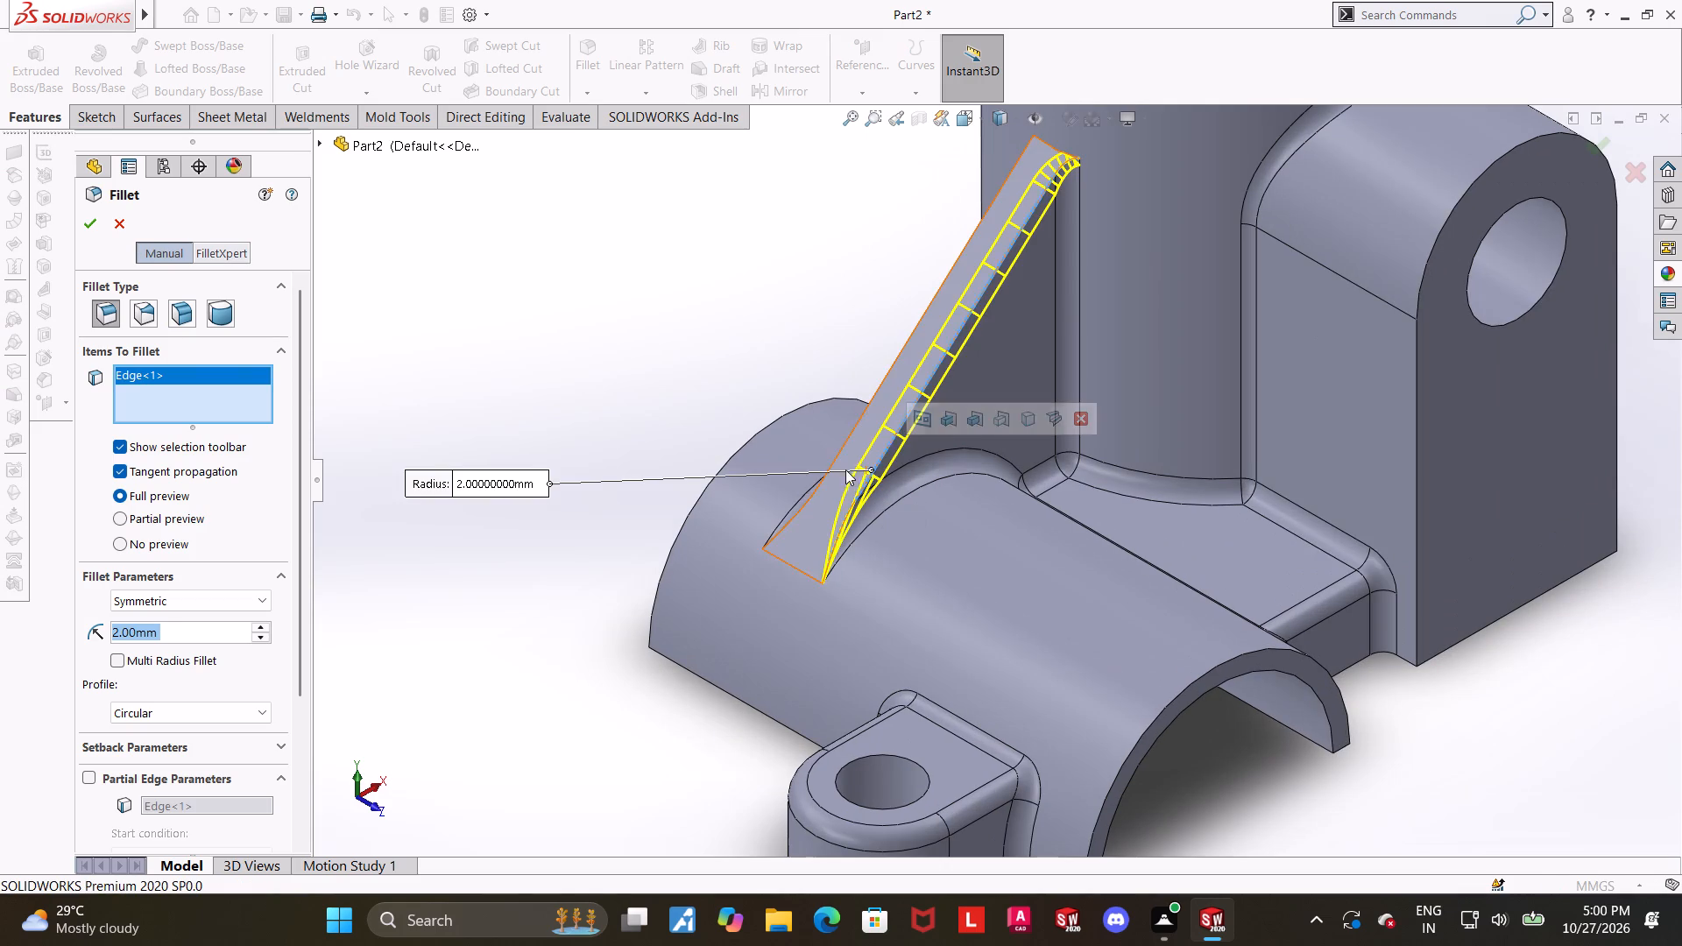
pyautogui.click(850, 435)
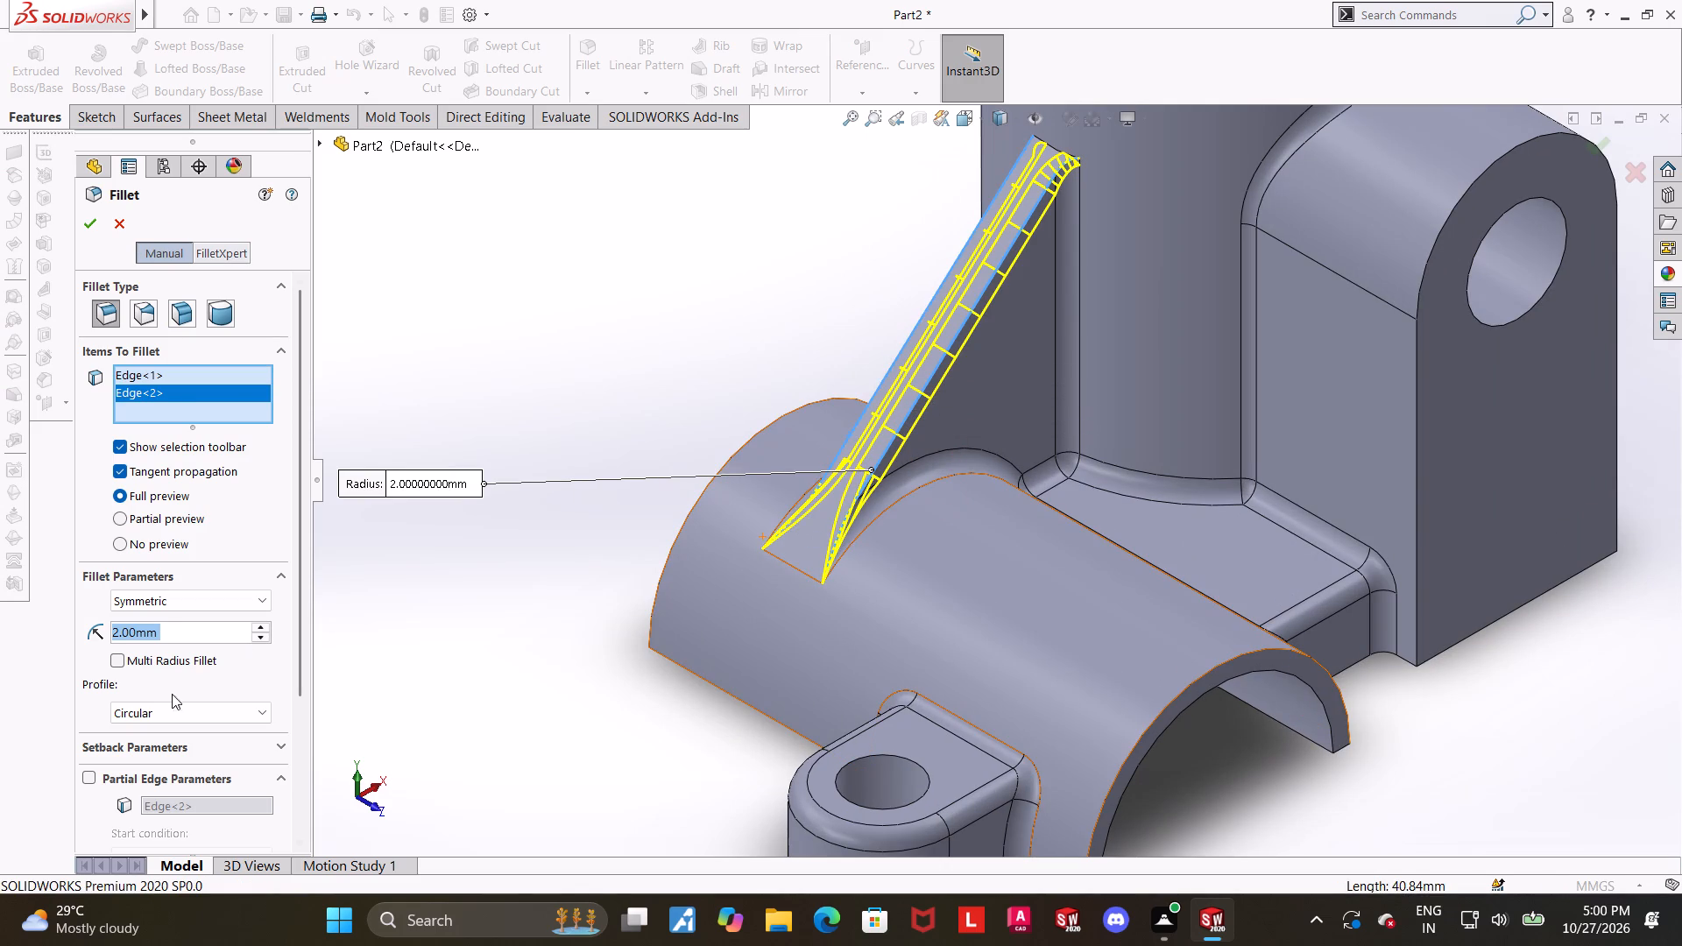
pyautogui.press('1')
pyautogui.press('Return')
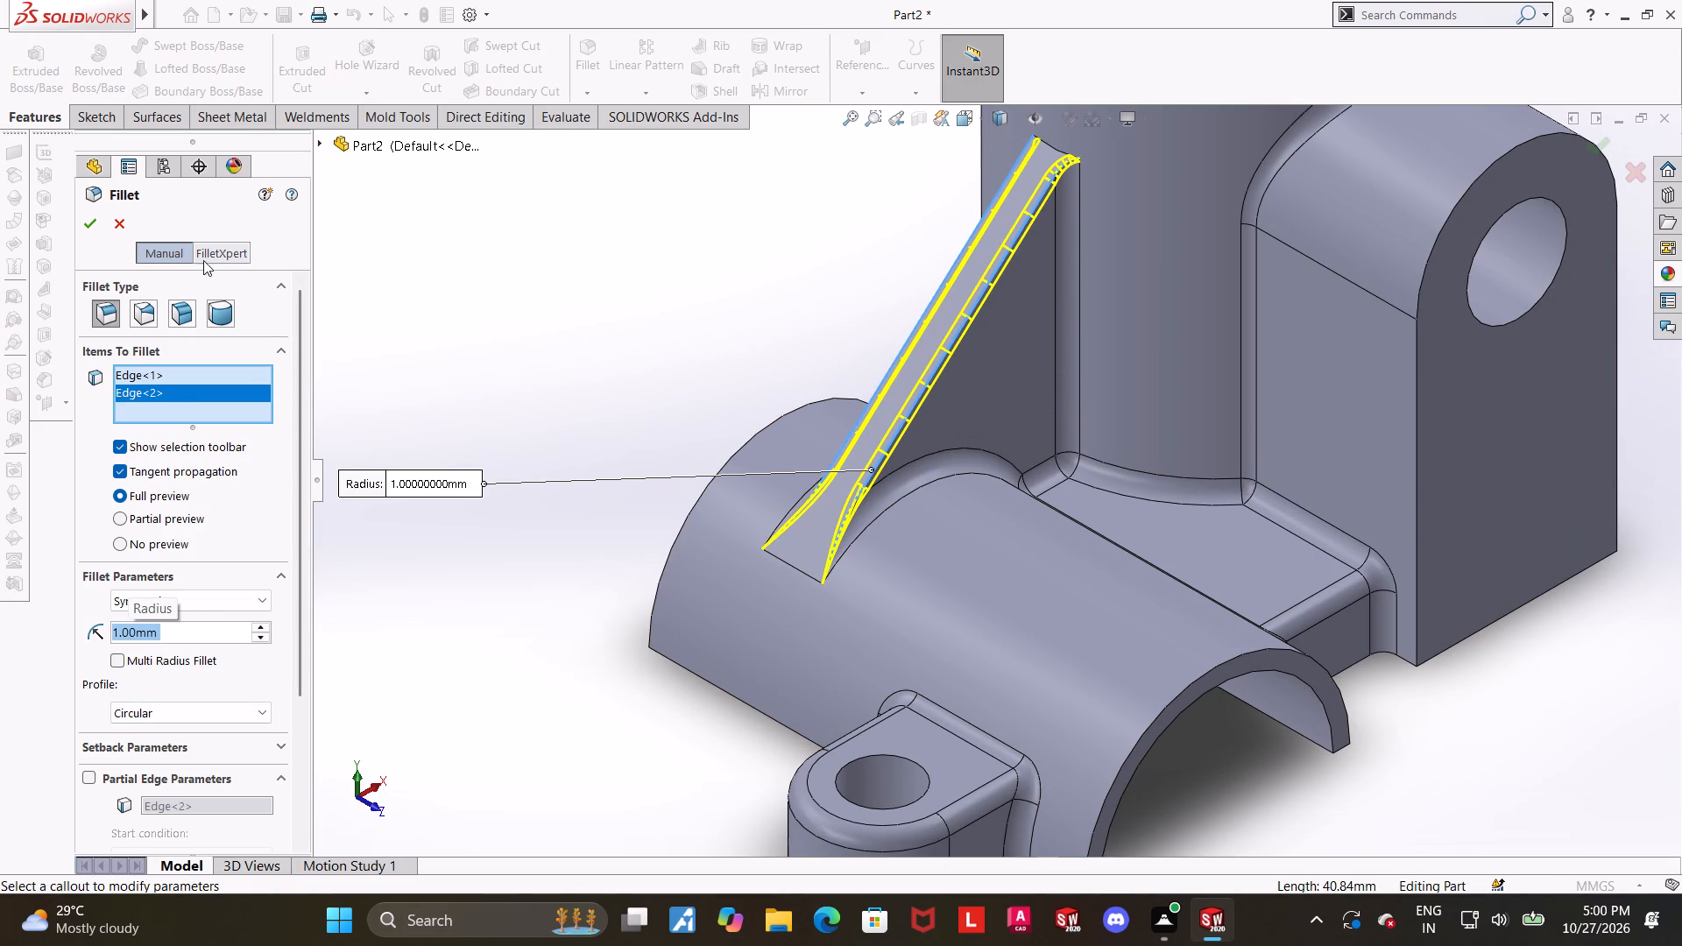
pyautogui.click(81, 220)
pyautogui.click(457, 368)
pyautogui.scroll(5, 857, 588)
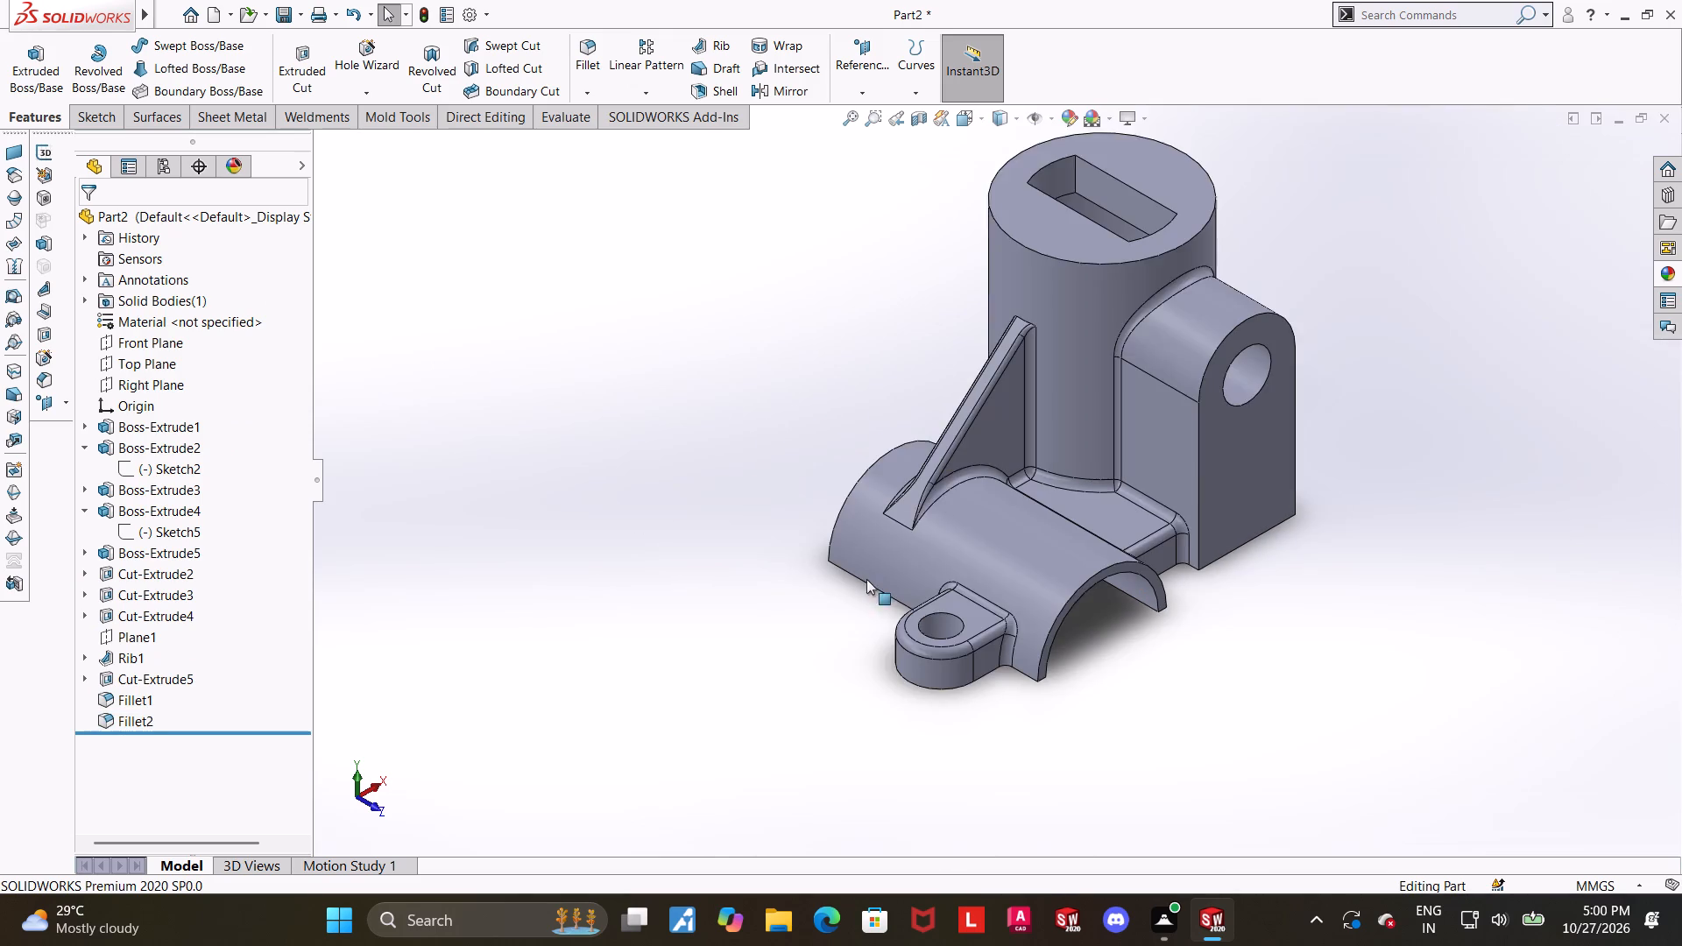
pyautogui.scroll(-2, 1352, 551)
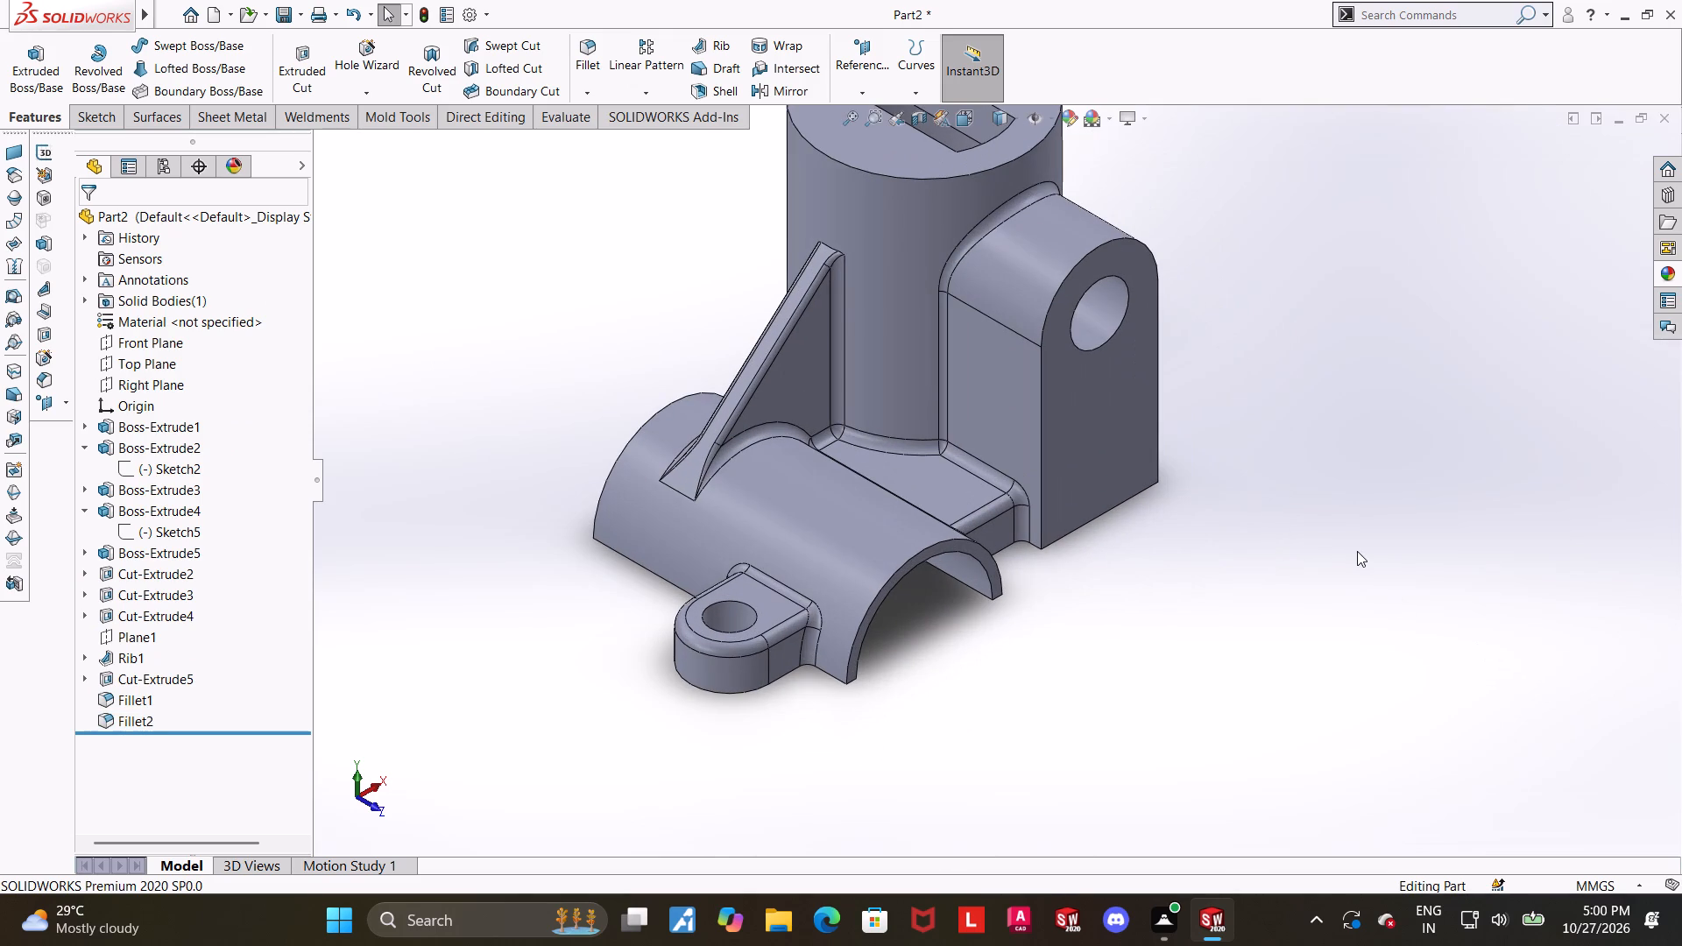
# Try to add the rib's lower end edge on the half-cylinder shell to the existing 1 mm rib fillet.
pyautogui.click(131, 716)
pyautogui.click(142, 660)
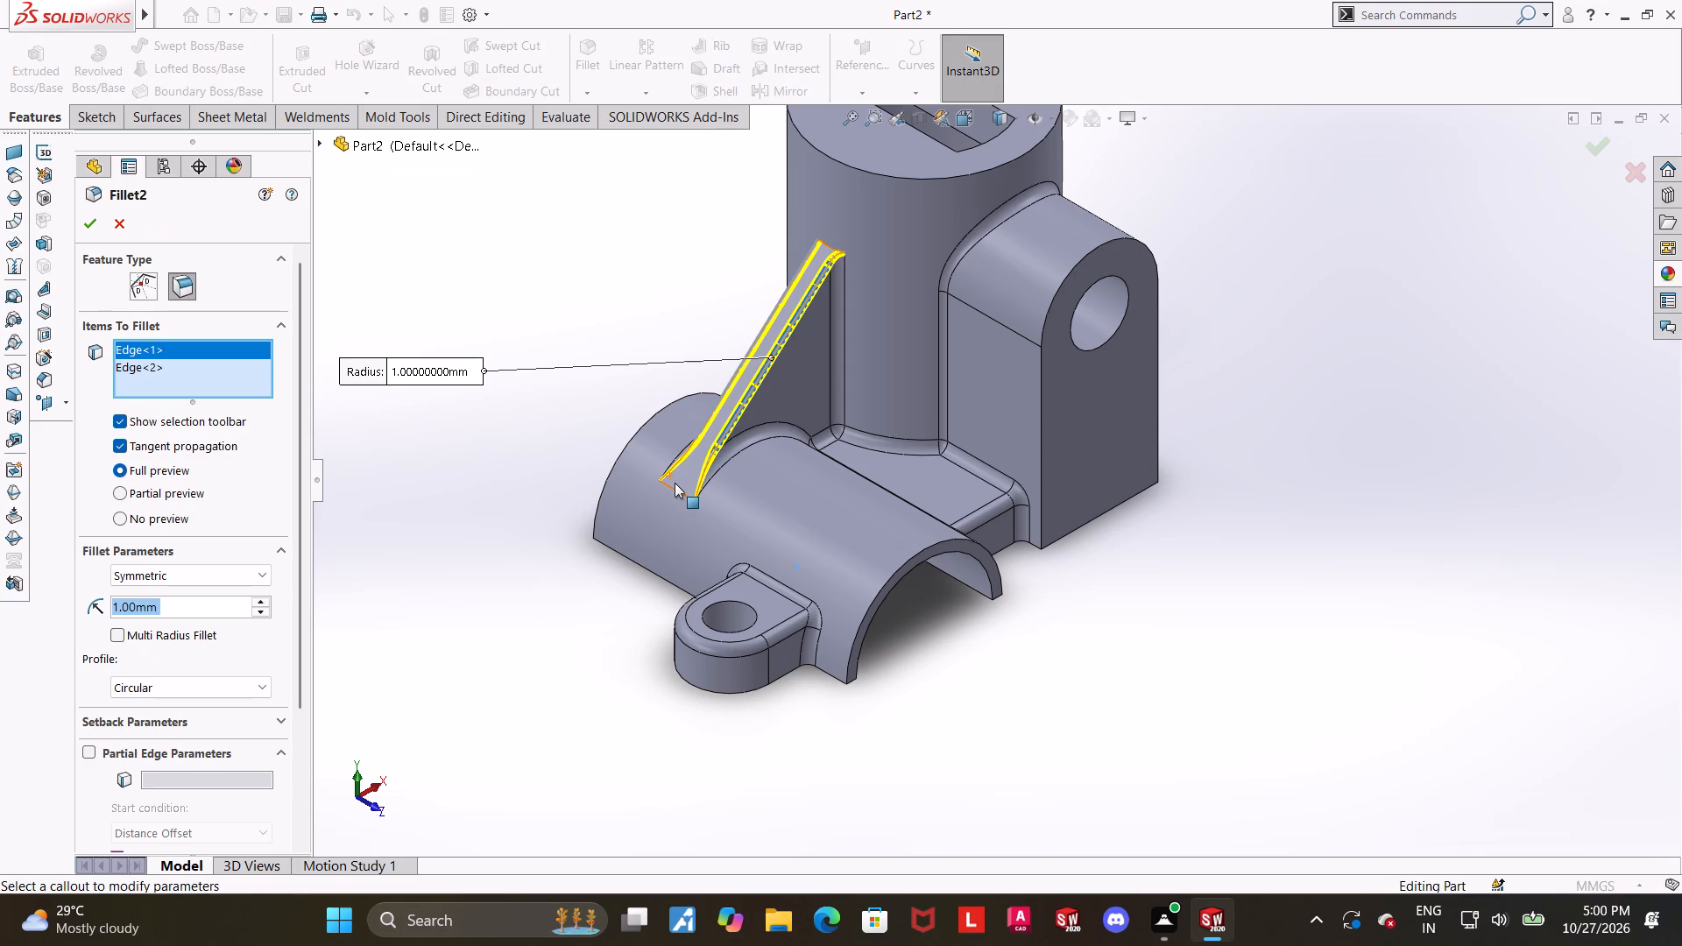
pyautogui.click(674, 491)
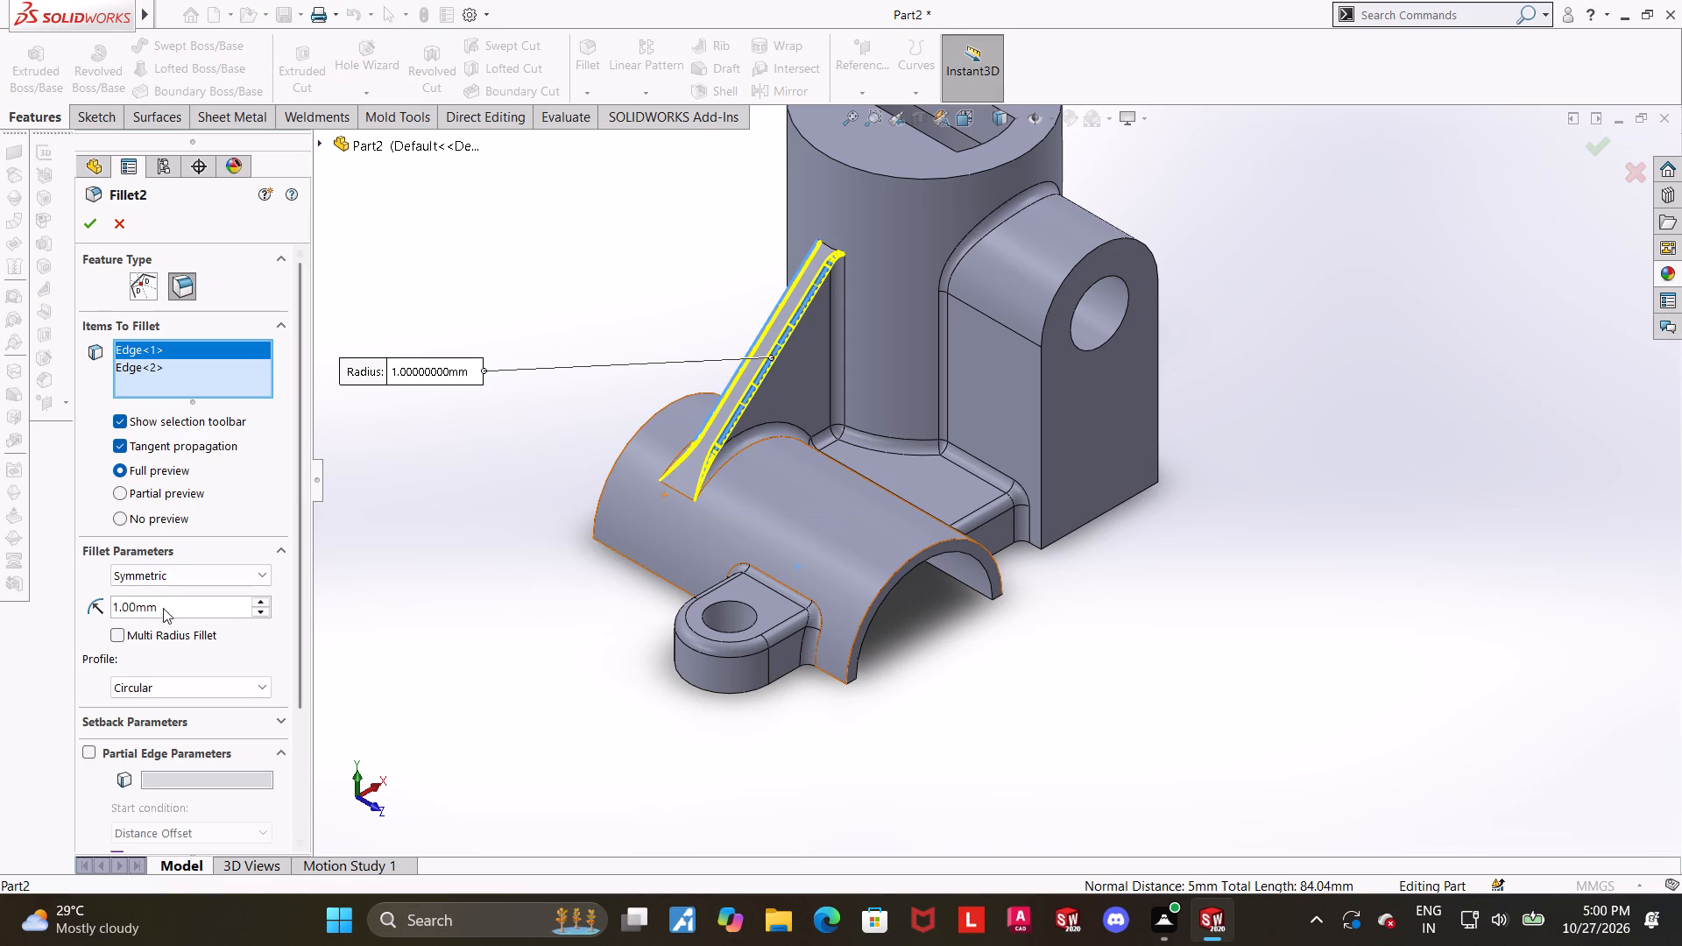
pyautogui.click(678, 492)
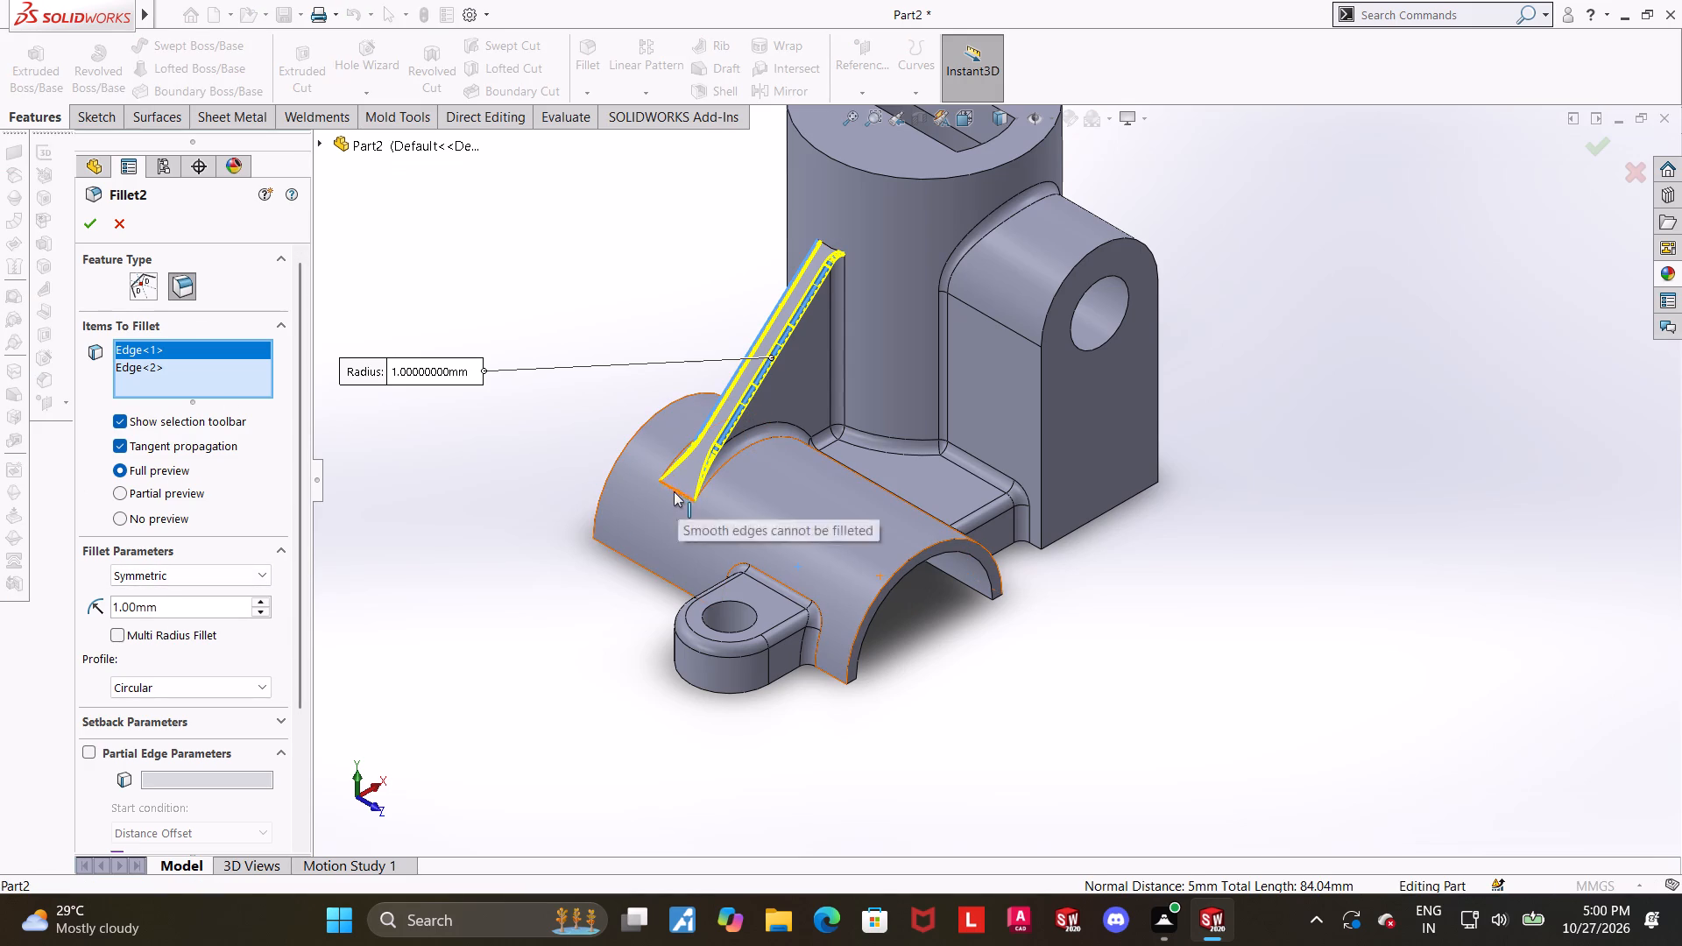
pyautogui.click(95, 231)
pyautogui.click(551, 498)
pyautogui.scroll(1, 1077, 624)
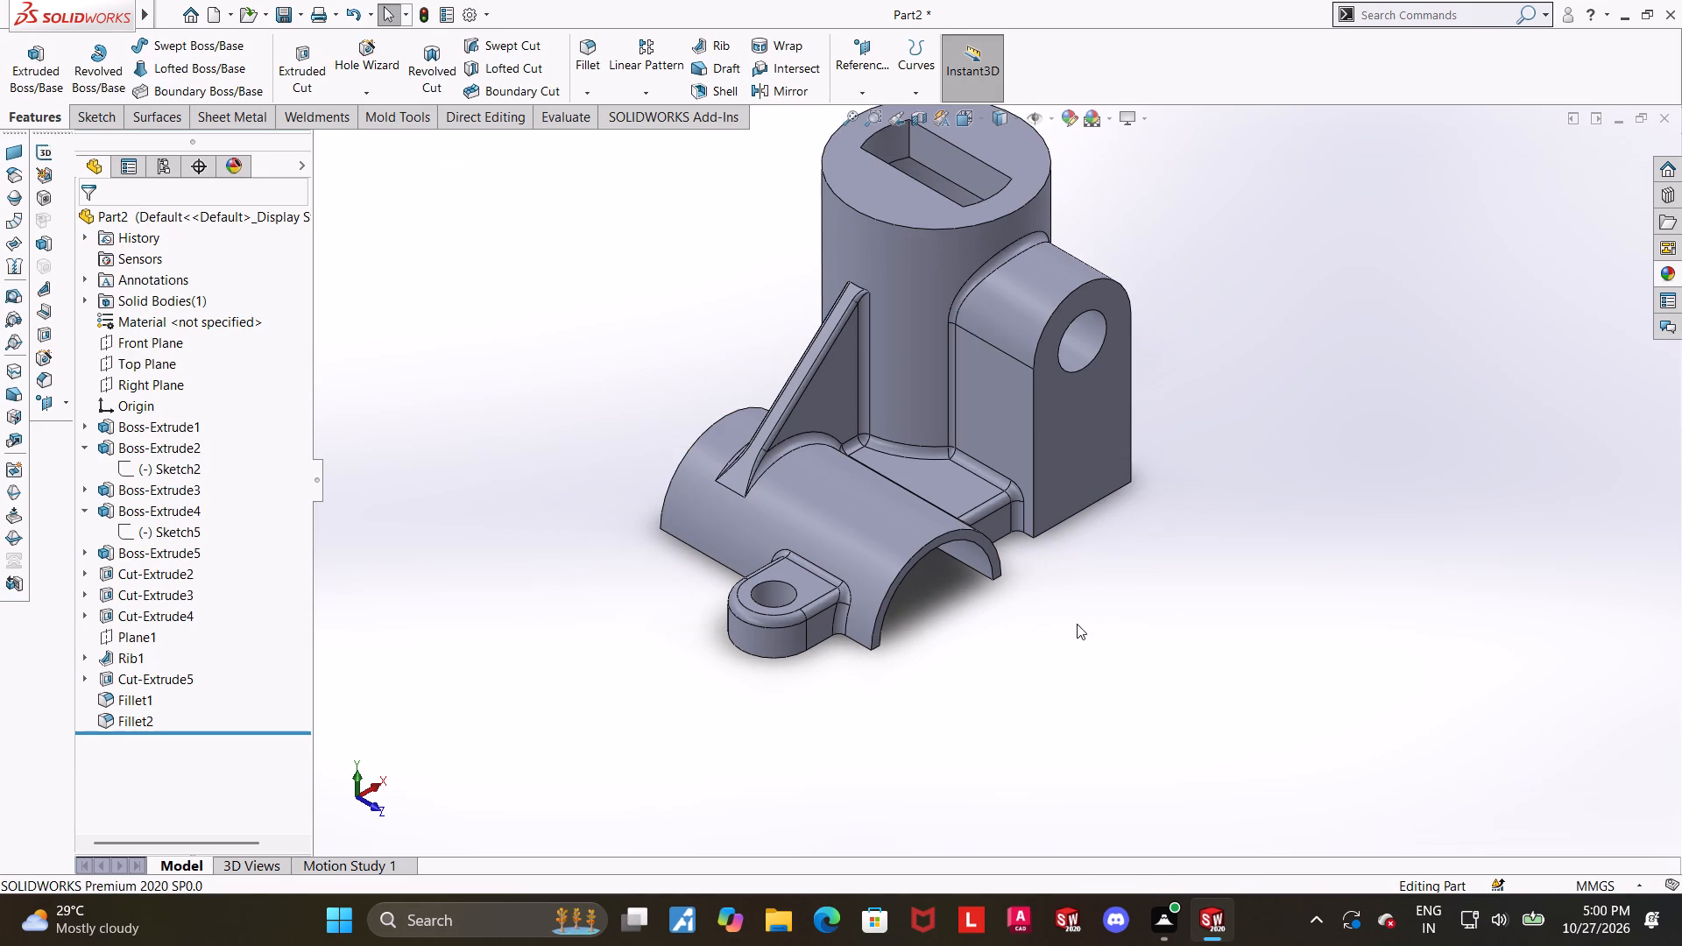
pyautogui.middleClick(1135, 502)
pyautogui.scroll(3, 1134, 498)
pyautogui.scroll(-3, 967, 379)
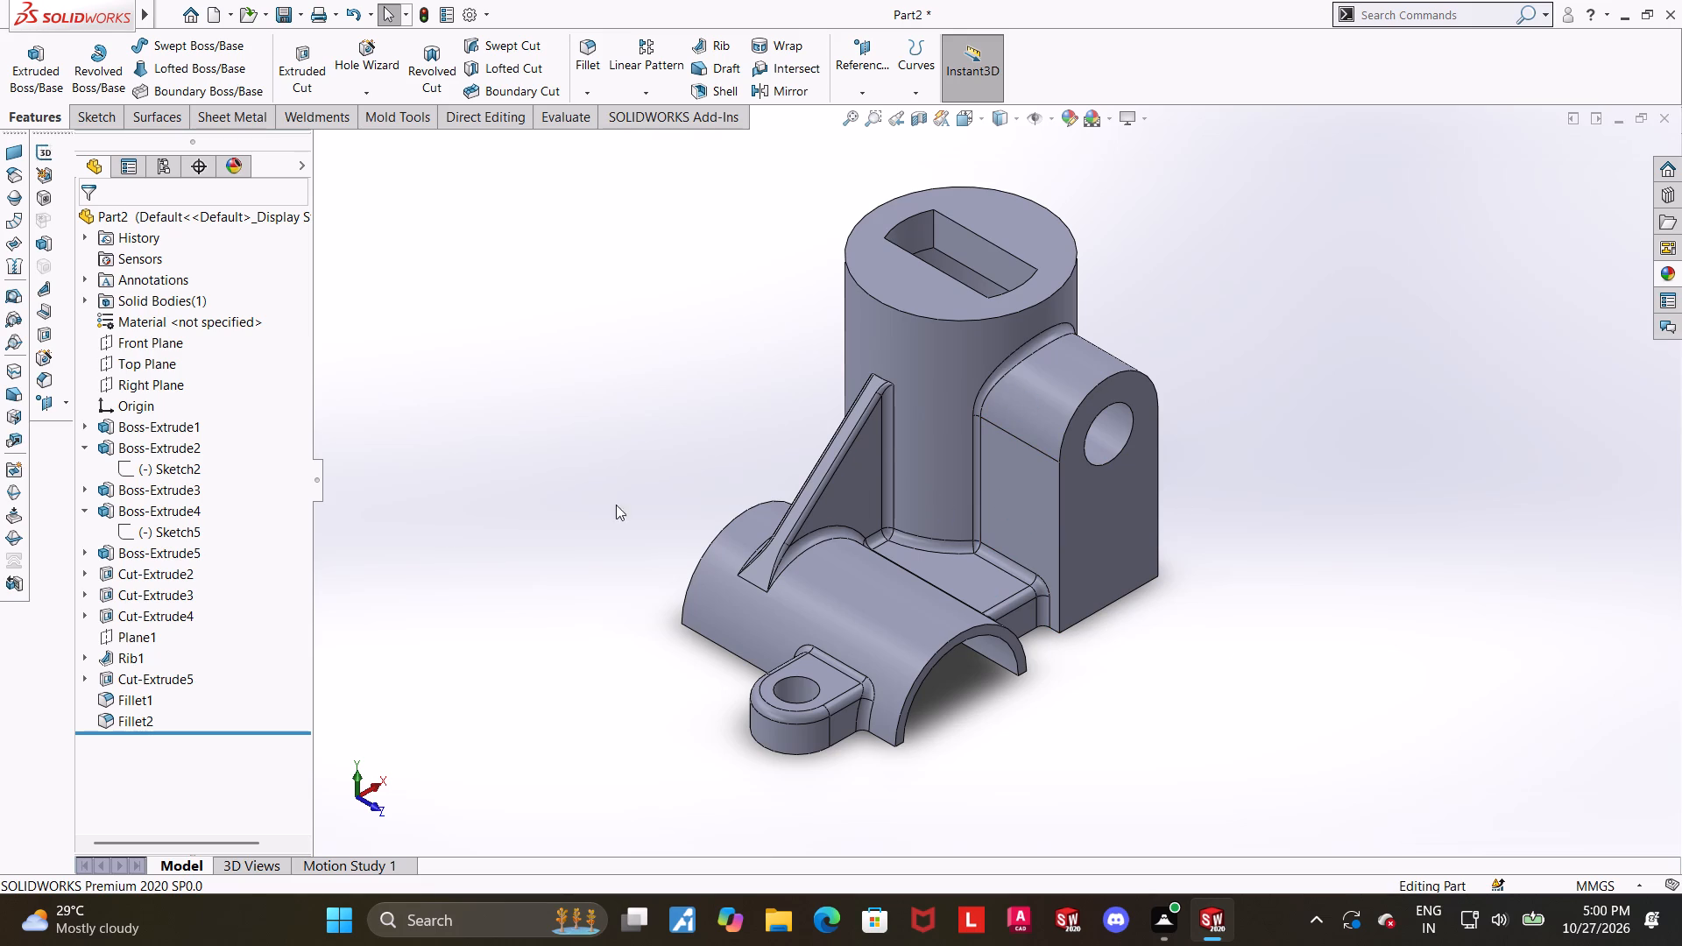
# Add the rib's top end edge and its remaining vertical junction with the upright cylinder to the existing 2 mm fillet.
pyautogui.click(136, 706)
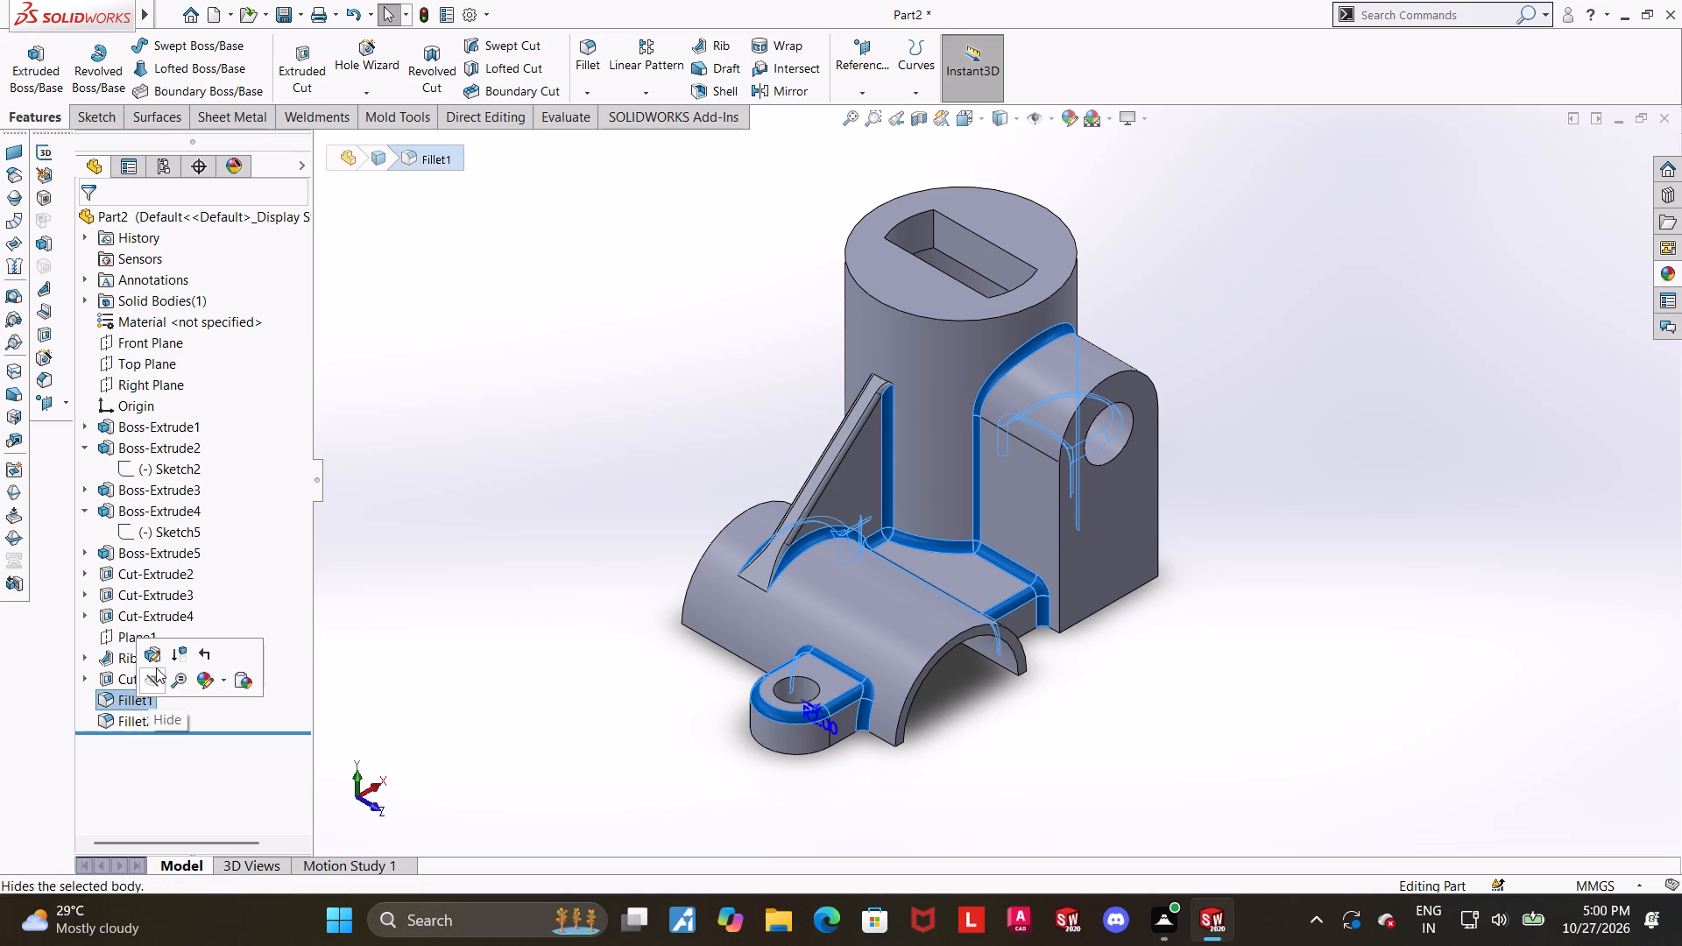
pyautogui.click(155, 657)
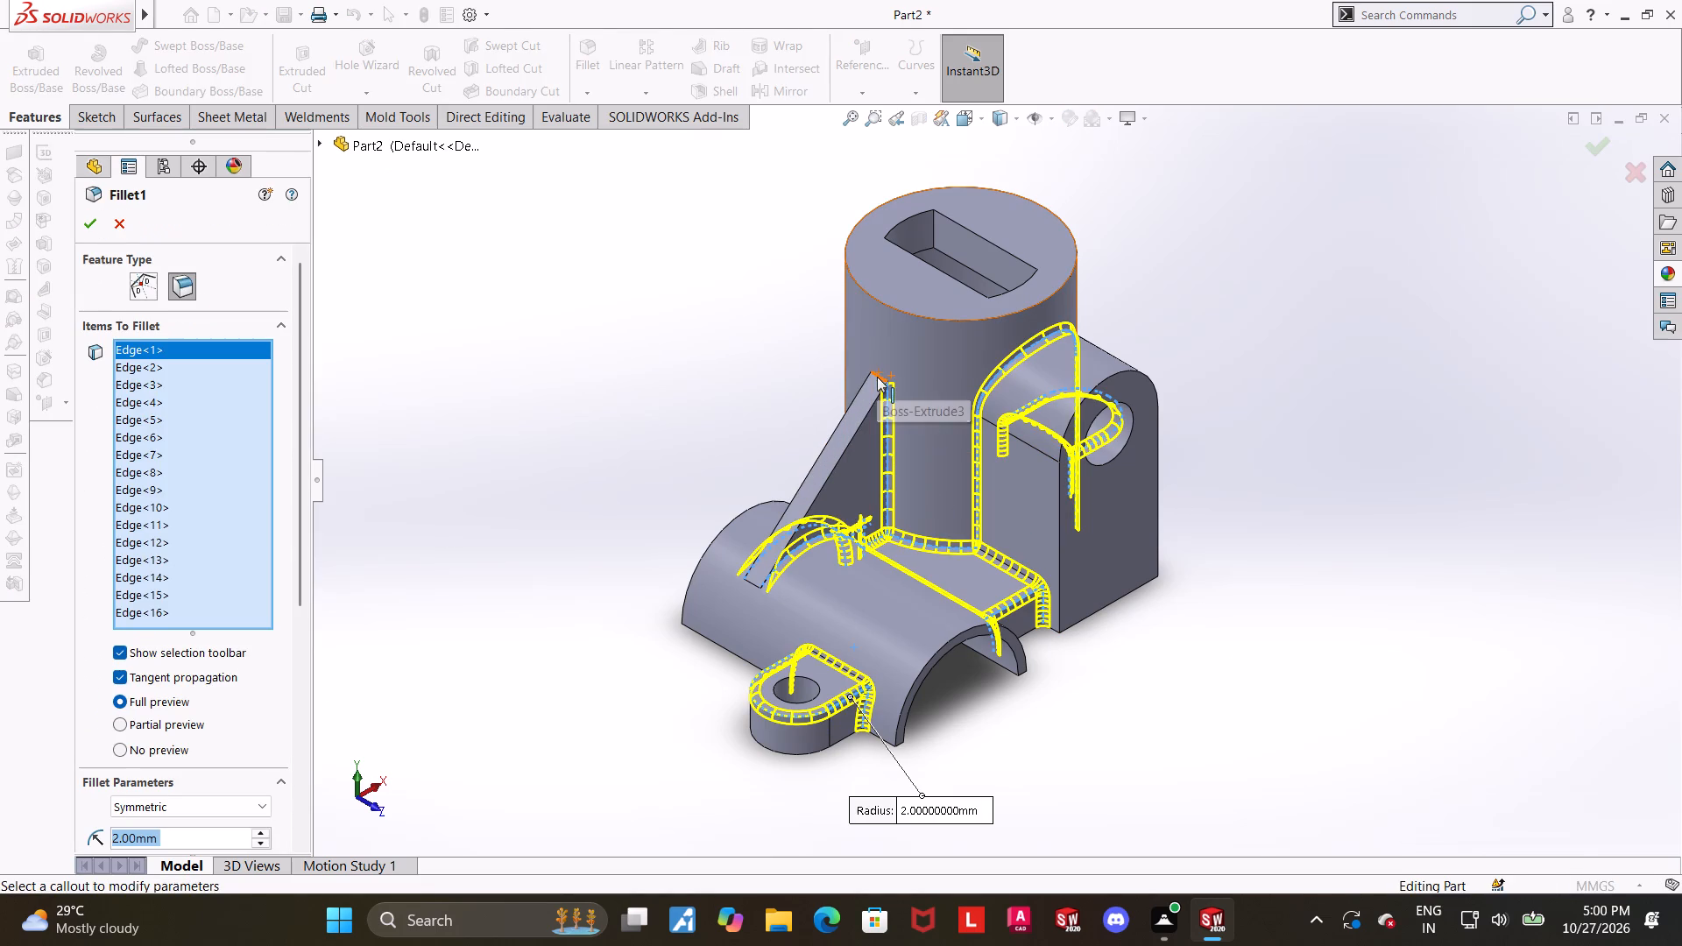
pyautogui.click(877, 377)
pyautogui.moveTo(1156, 542); pyautogui.dragTo(1277, 591, button='middle')
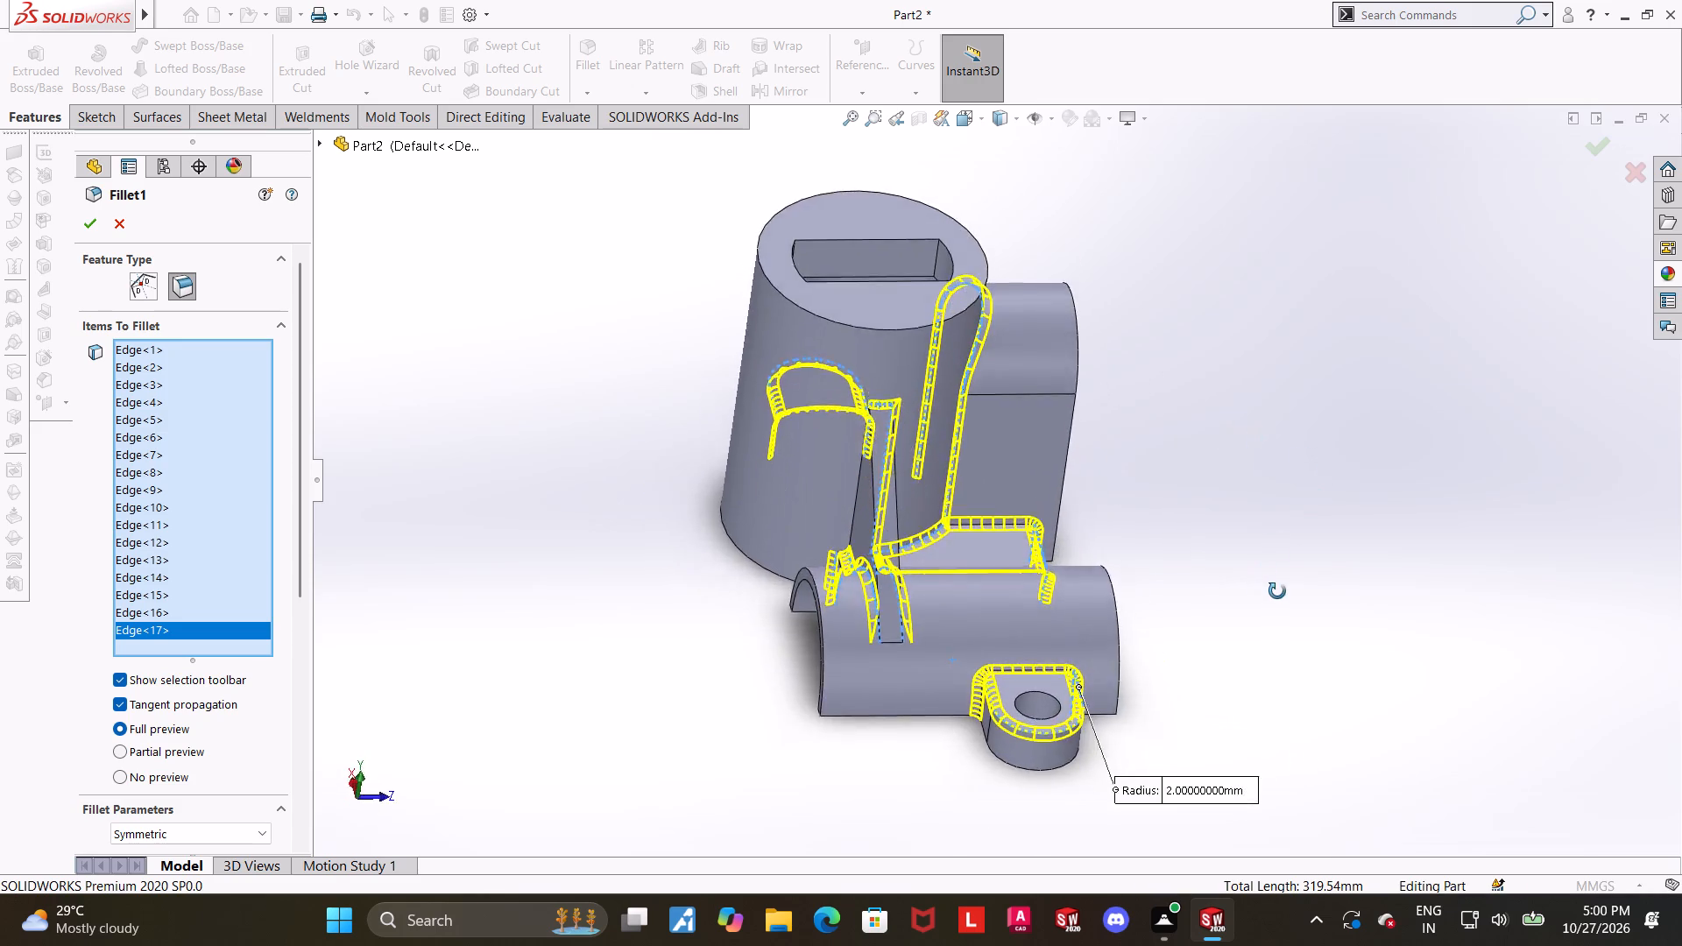
pyautogui.moveTo(1277, 591); pyautogui.dragTo(1317, 599, button='middle')
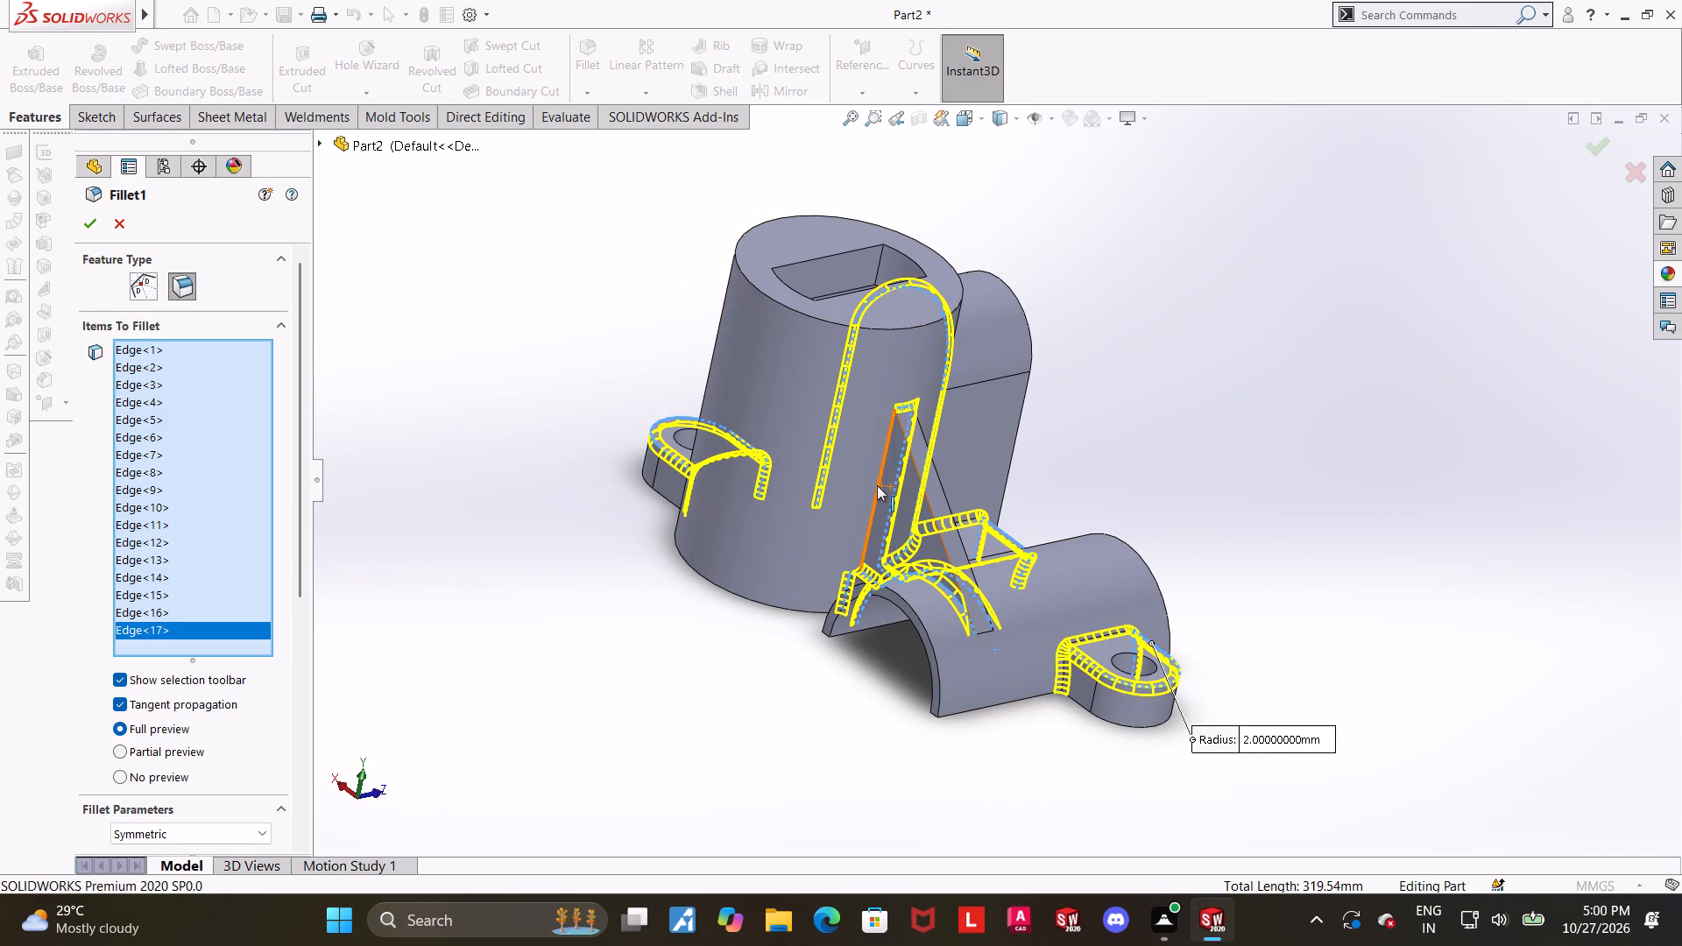
pyautogui.click(877, 485)
pyautogui.moveTo(1288, 501); pyautogui.dragTo(1209, 515, button='middle')
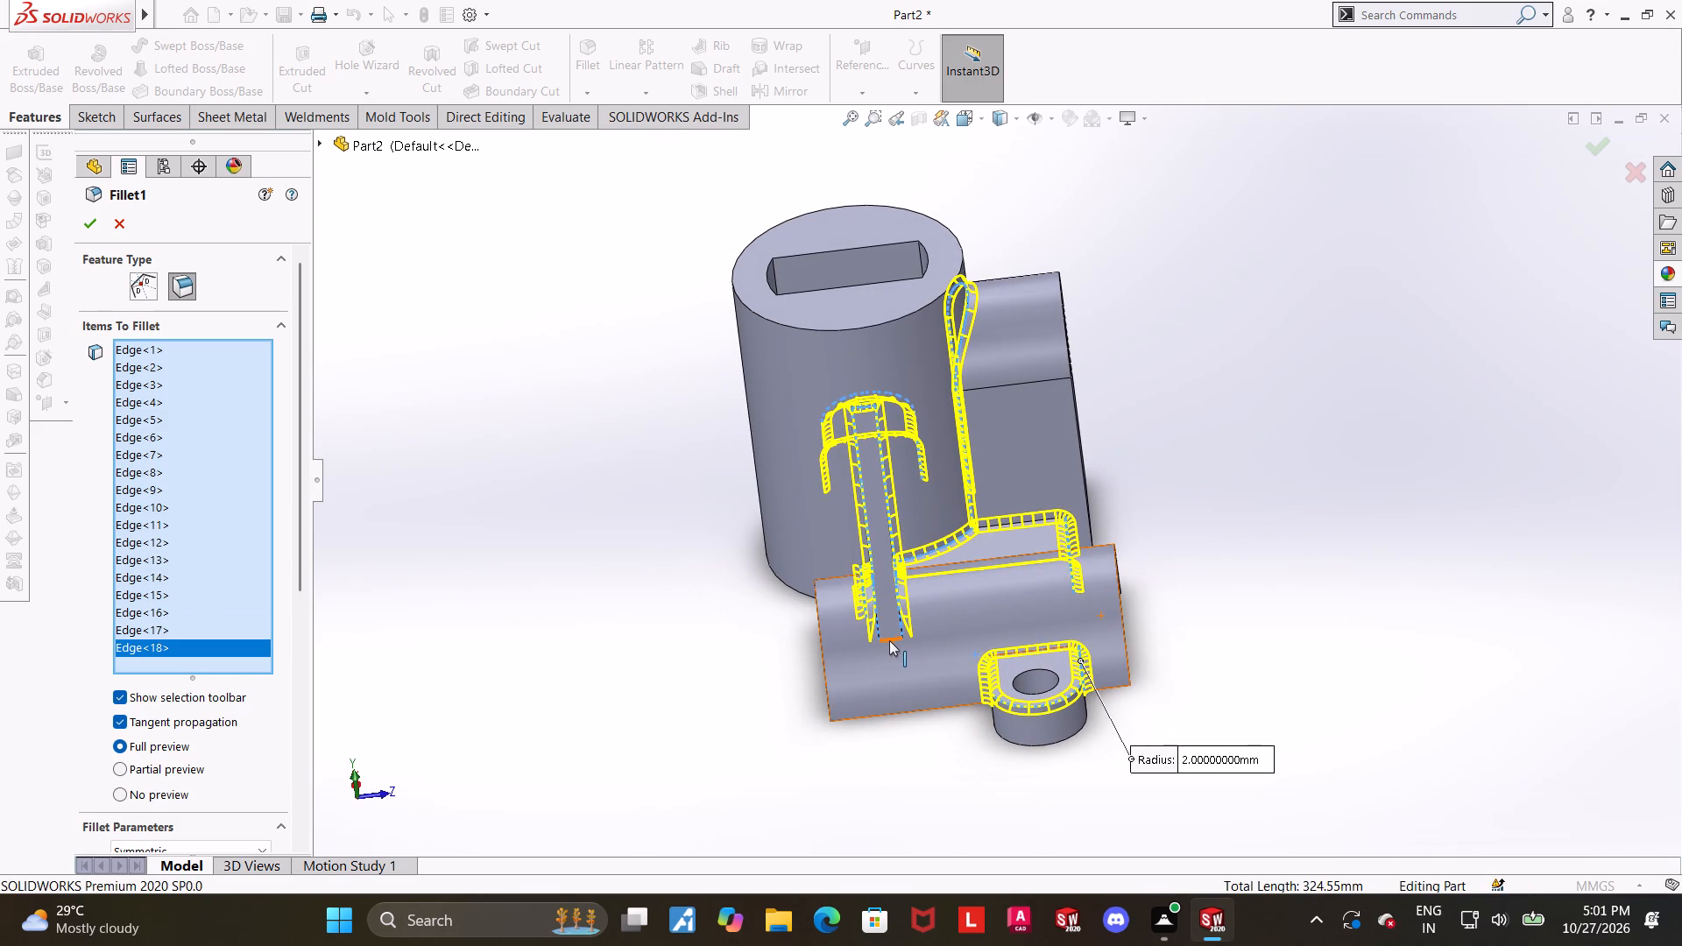
pyautogui.scroll(-5, 887, 632)
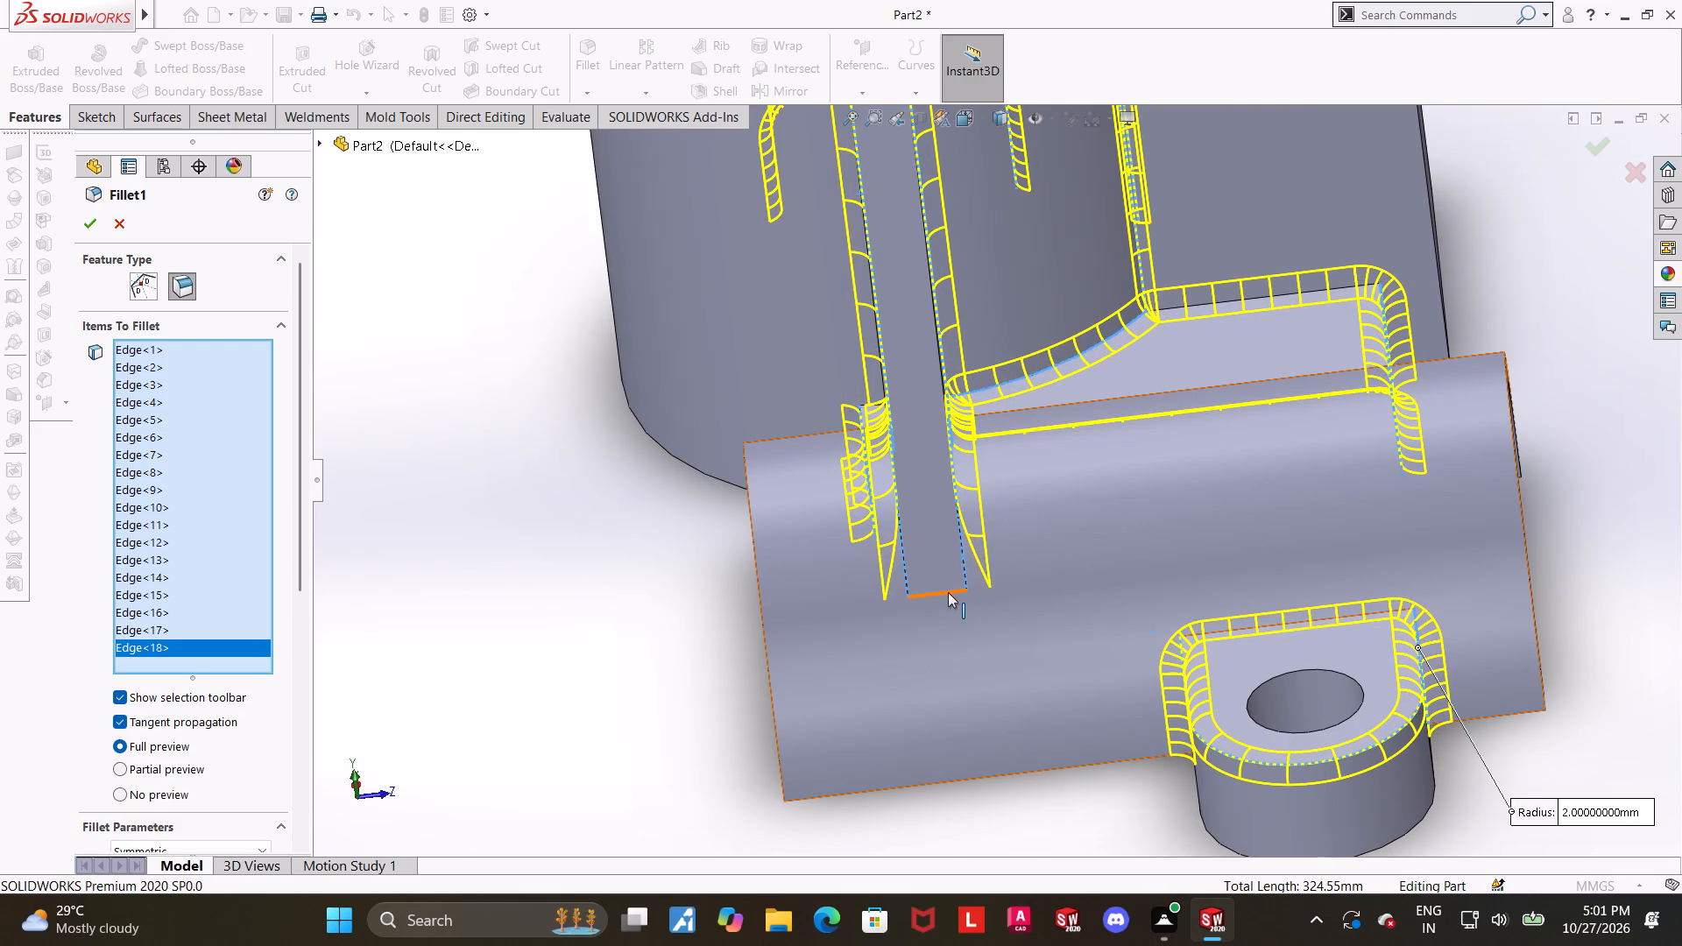
pyautogui.click(948, 592)
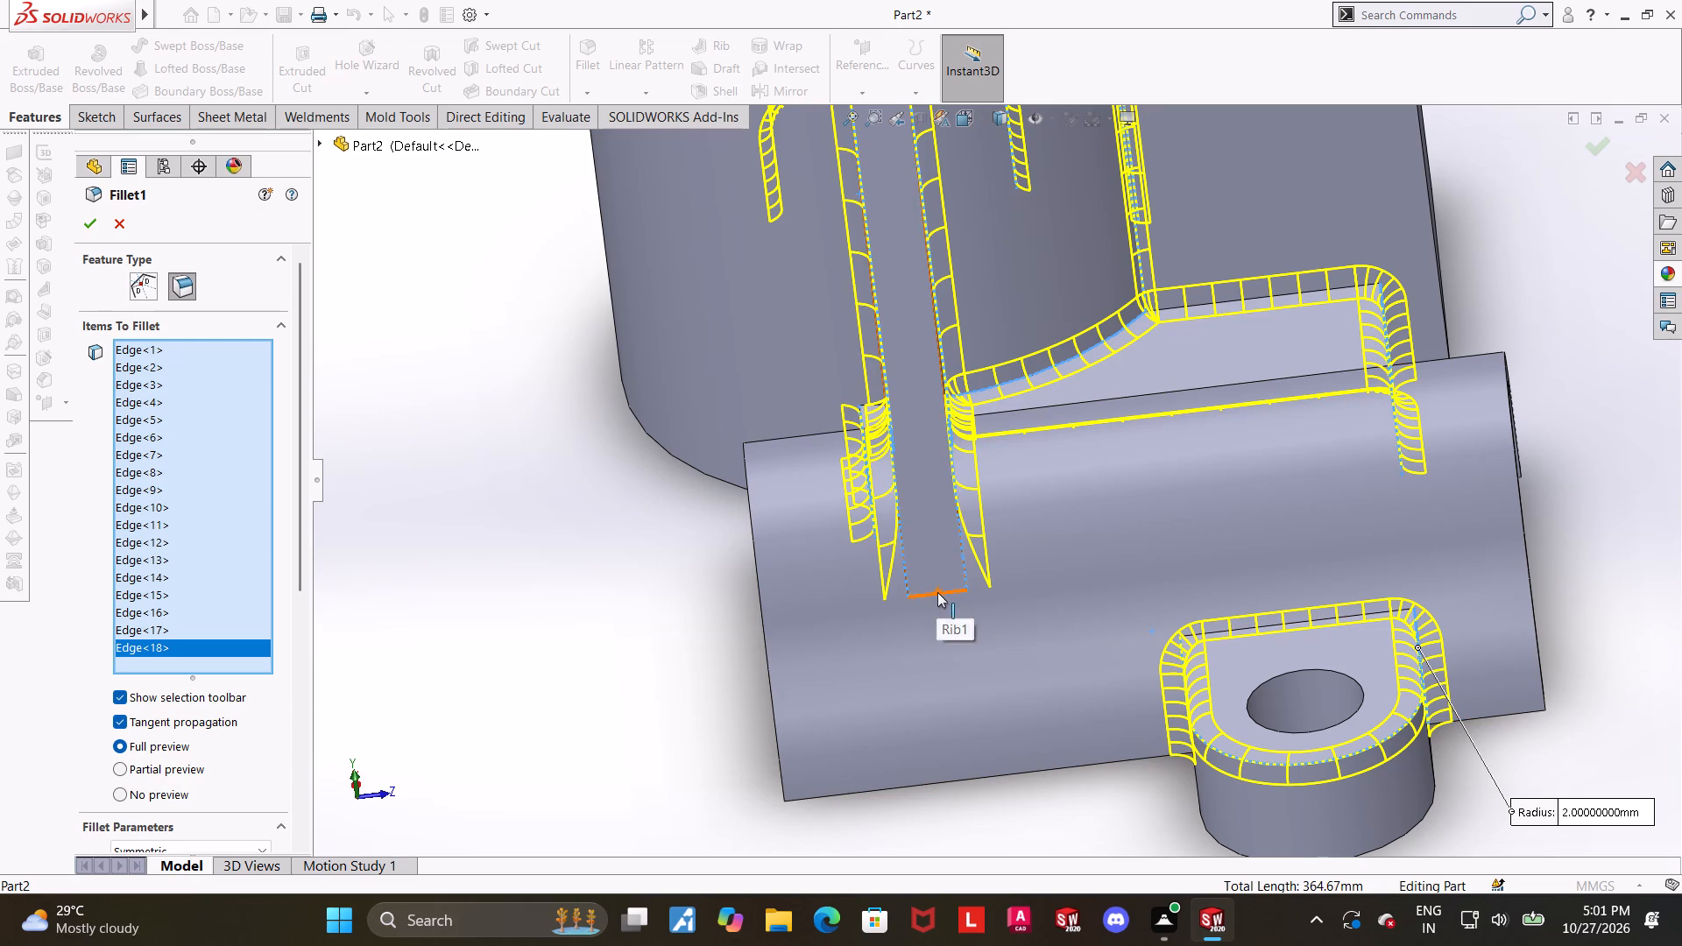
pyautogui.click(937, 591)
pyautogui.moveTo(1499, 544); pyautogui.dragTo(1300, 562, button='middle')
pyautogui.scroll(5, 1284, 566)
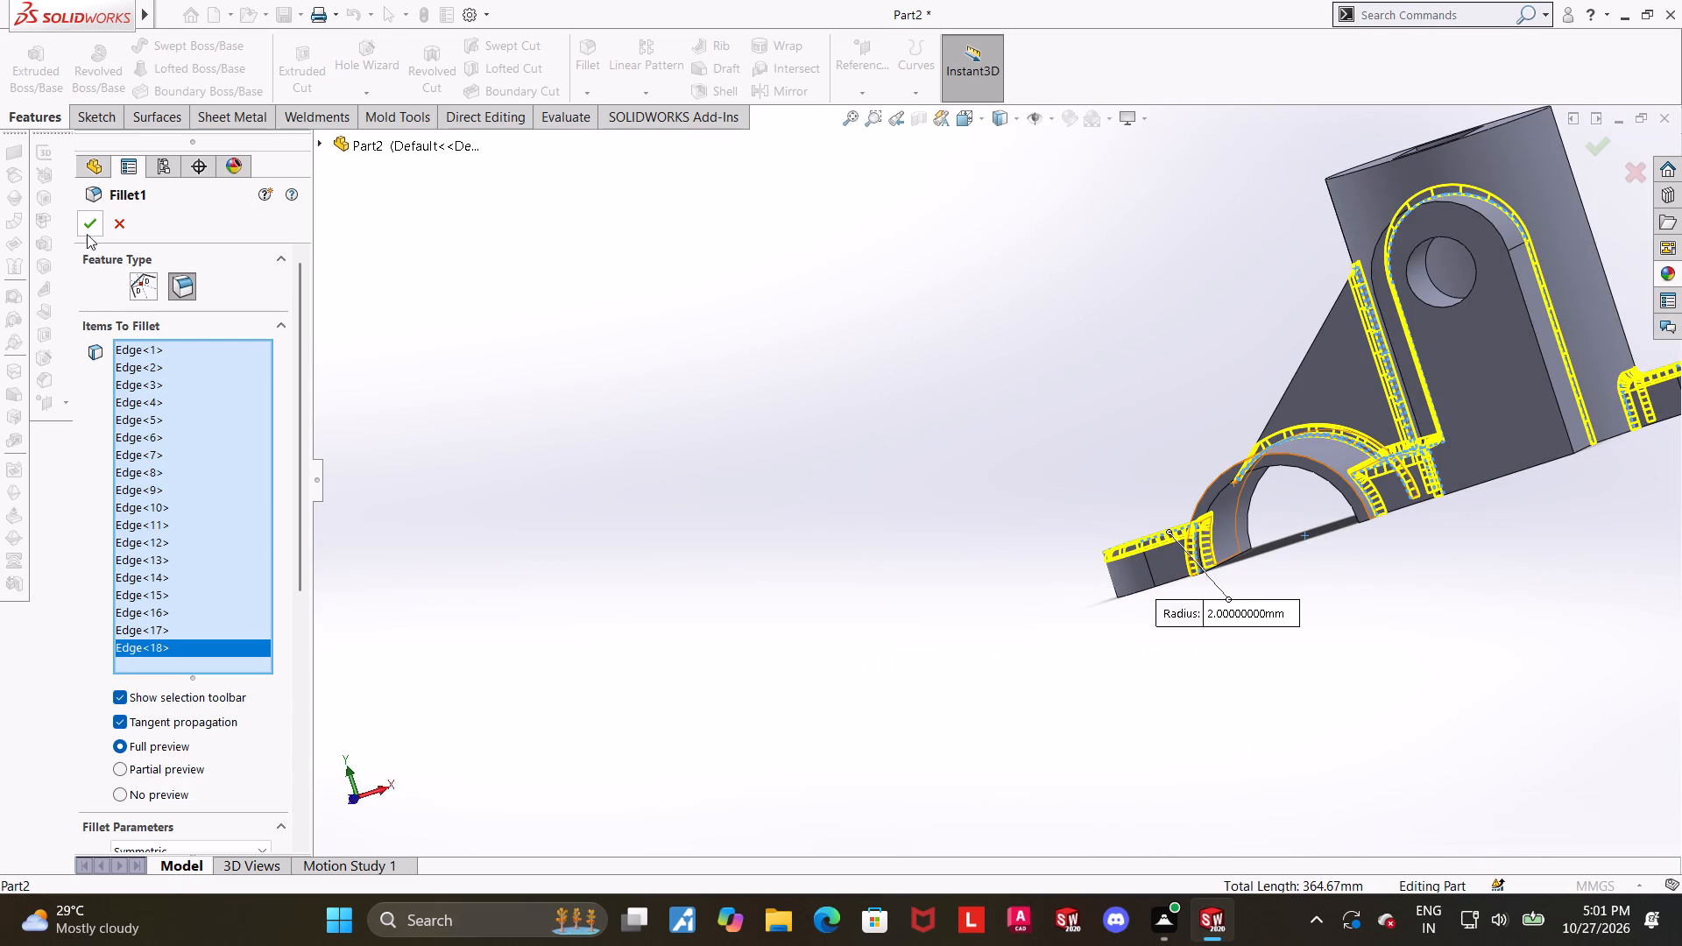
pyautogui.click(87, 229)
# Examine the updated fillets on the whole part in the isometric view.
pyautogui.moveTo(1033, 522); pyautogui.dragTo(1109, 554, button='middle')
pyautogui.scroll(1, 1109, 554)
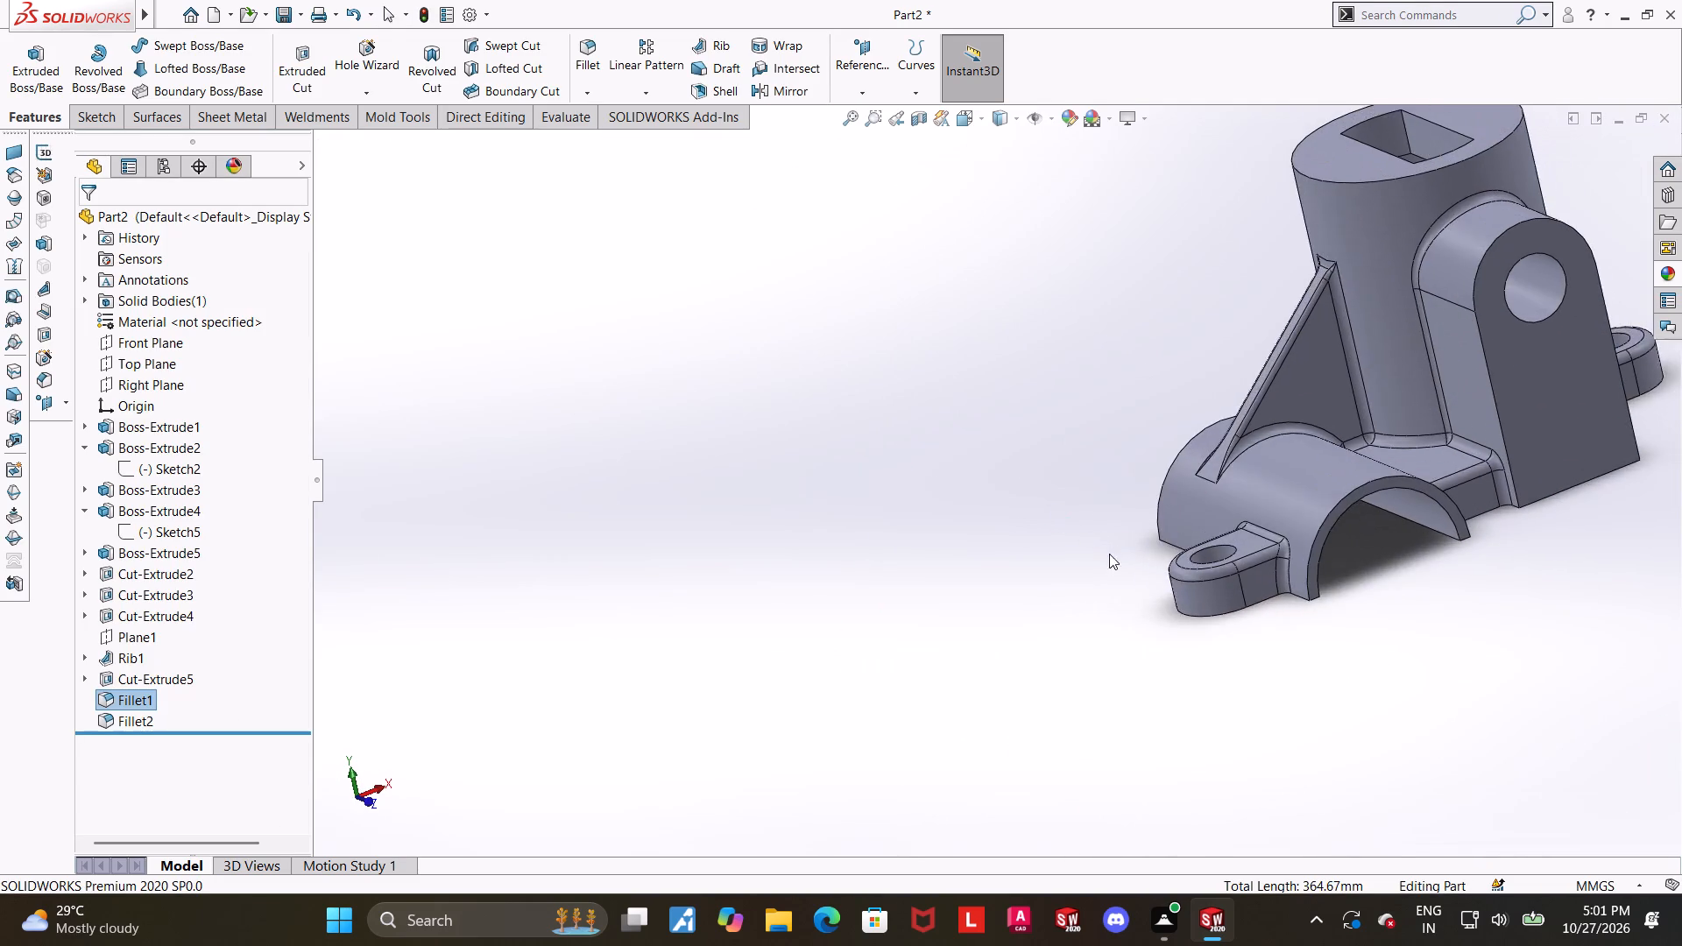
pyautogui.scroll(3, 1109, 554)
pyautogui.scroll(-3, 1443, 452)
pyautogui.moveTo(1291, 511); pyautogui.dragTo(1316, 504, button='middle')
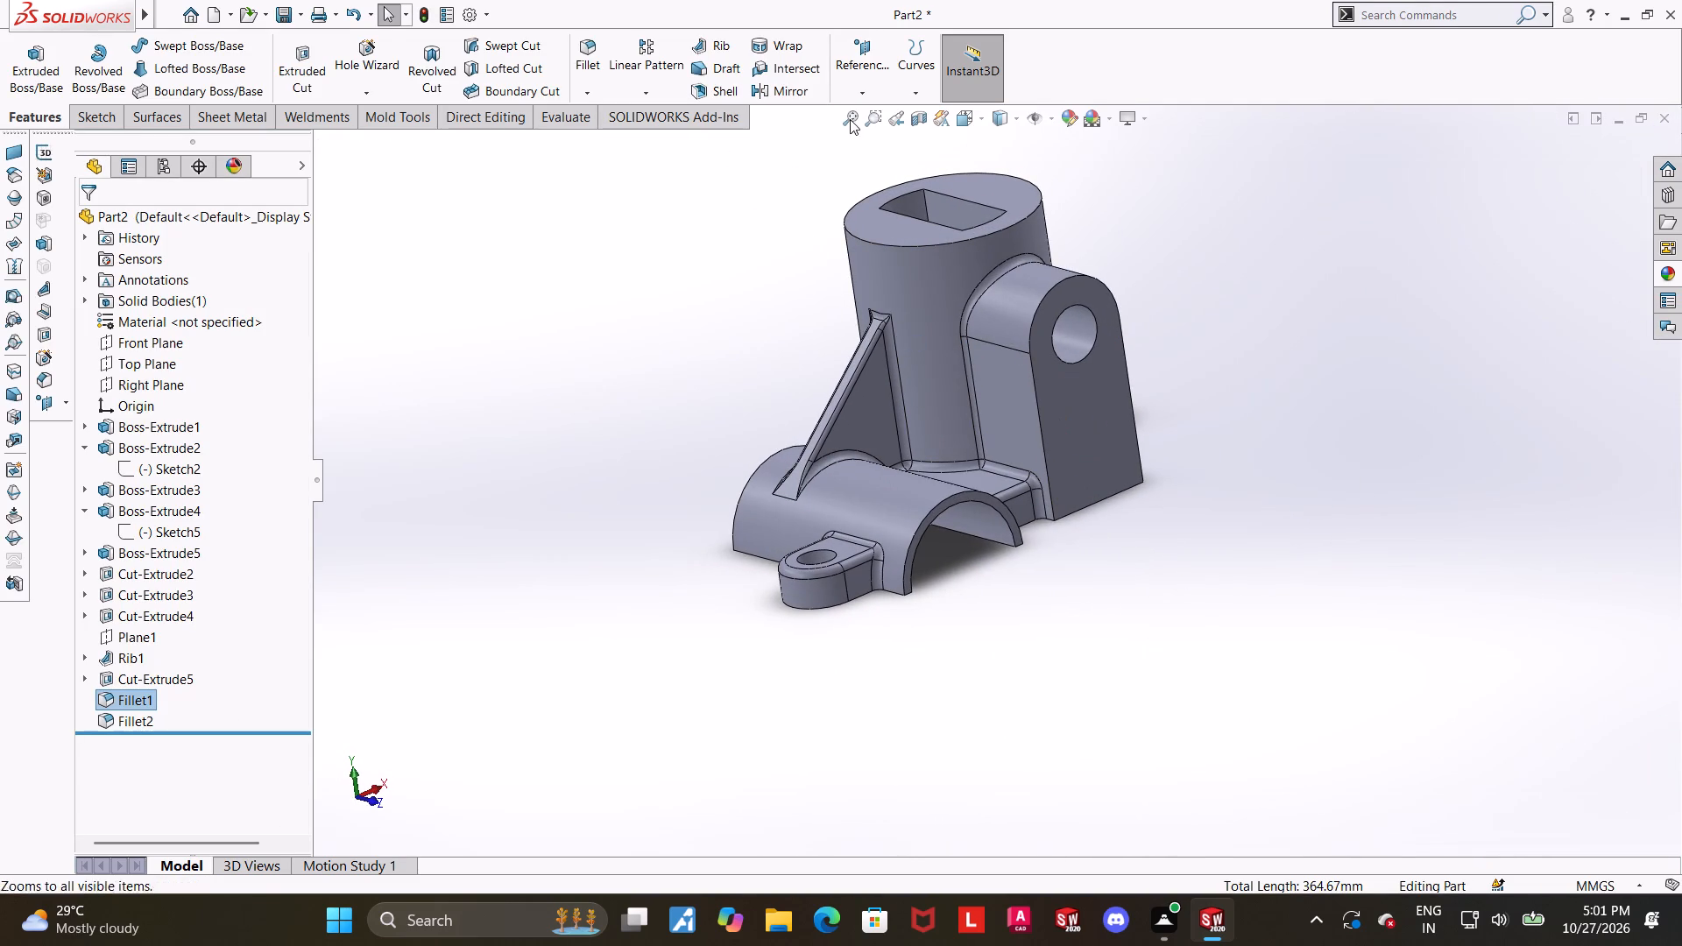
pyautogui.click(956, 116)
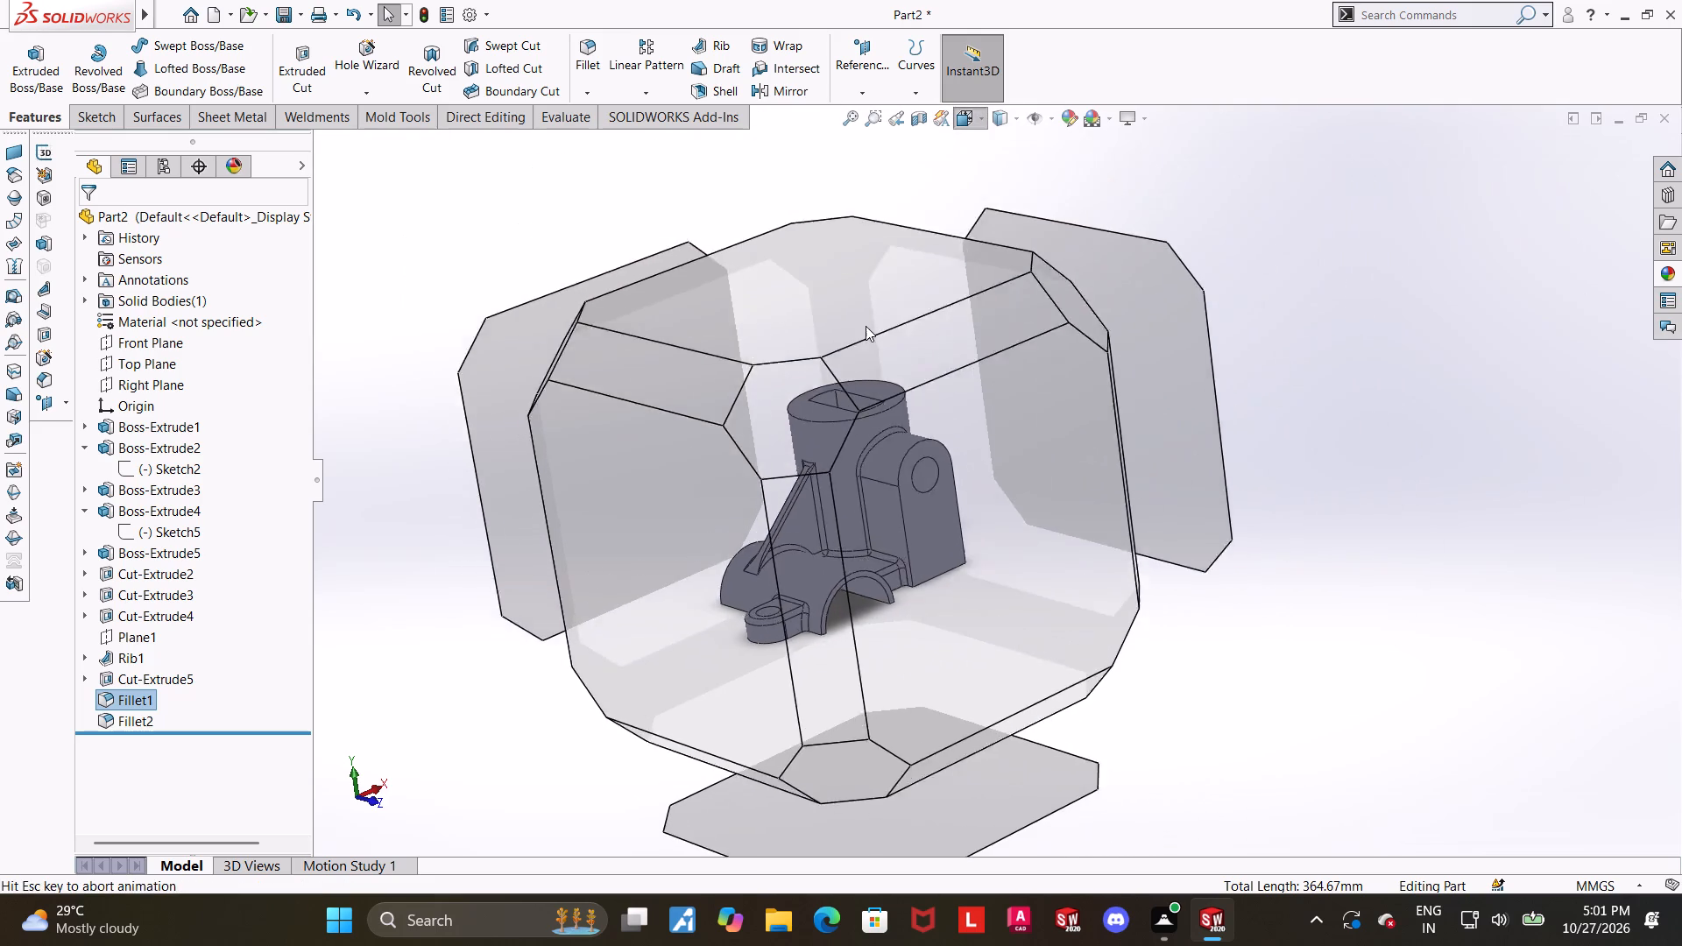
pyautogui.click(740, 519)
pyautogui.scroll(-1, 1254, 408)
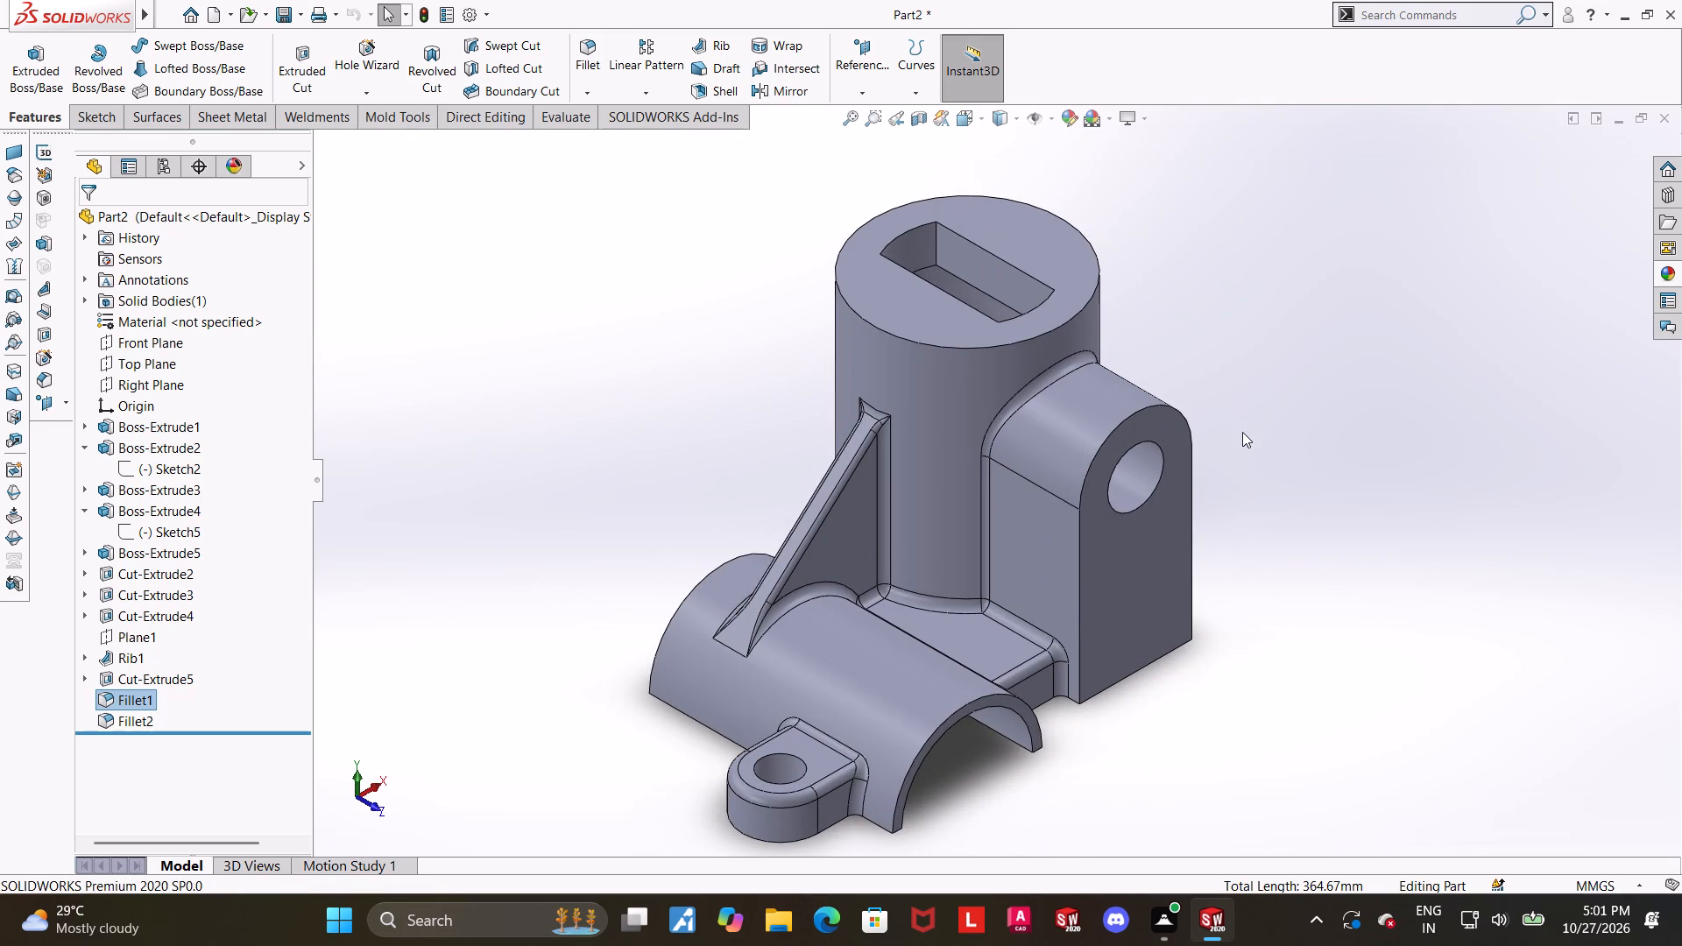
pyautogui.scroll(1, 1219, 475)
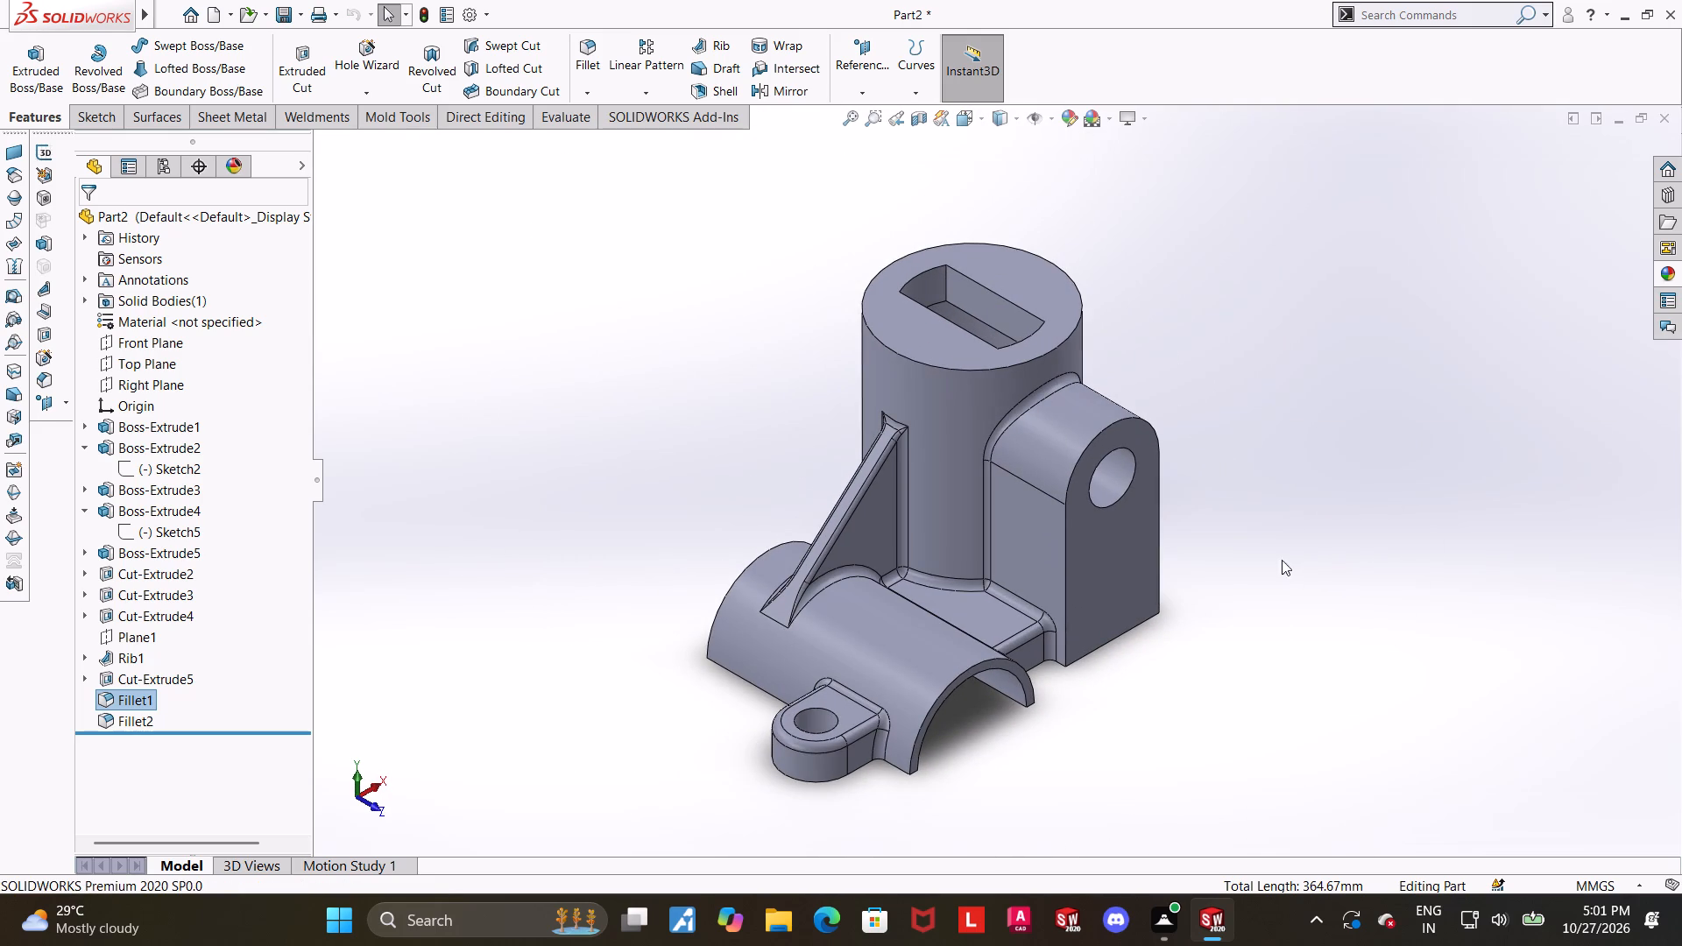
pyautogui.scroll(-1, 1222, 532)
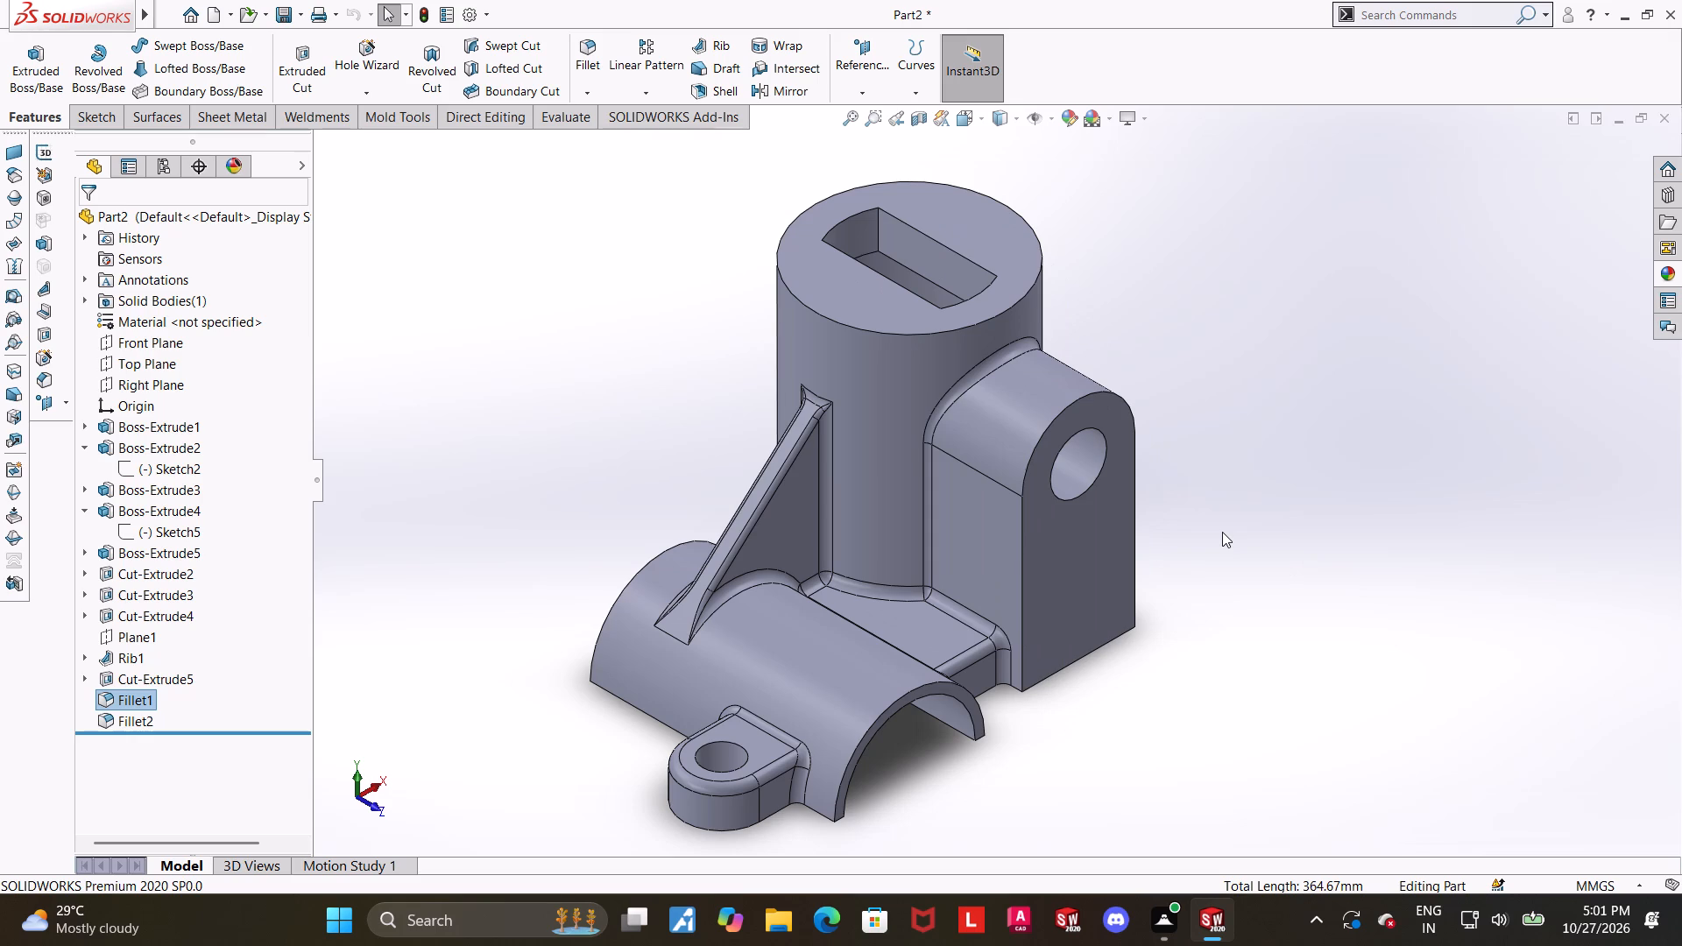
pyautogui.scroll(1, 1222, 532)
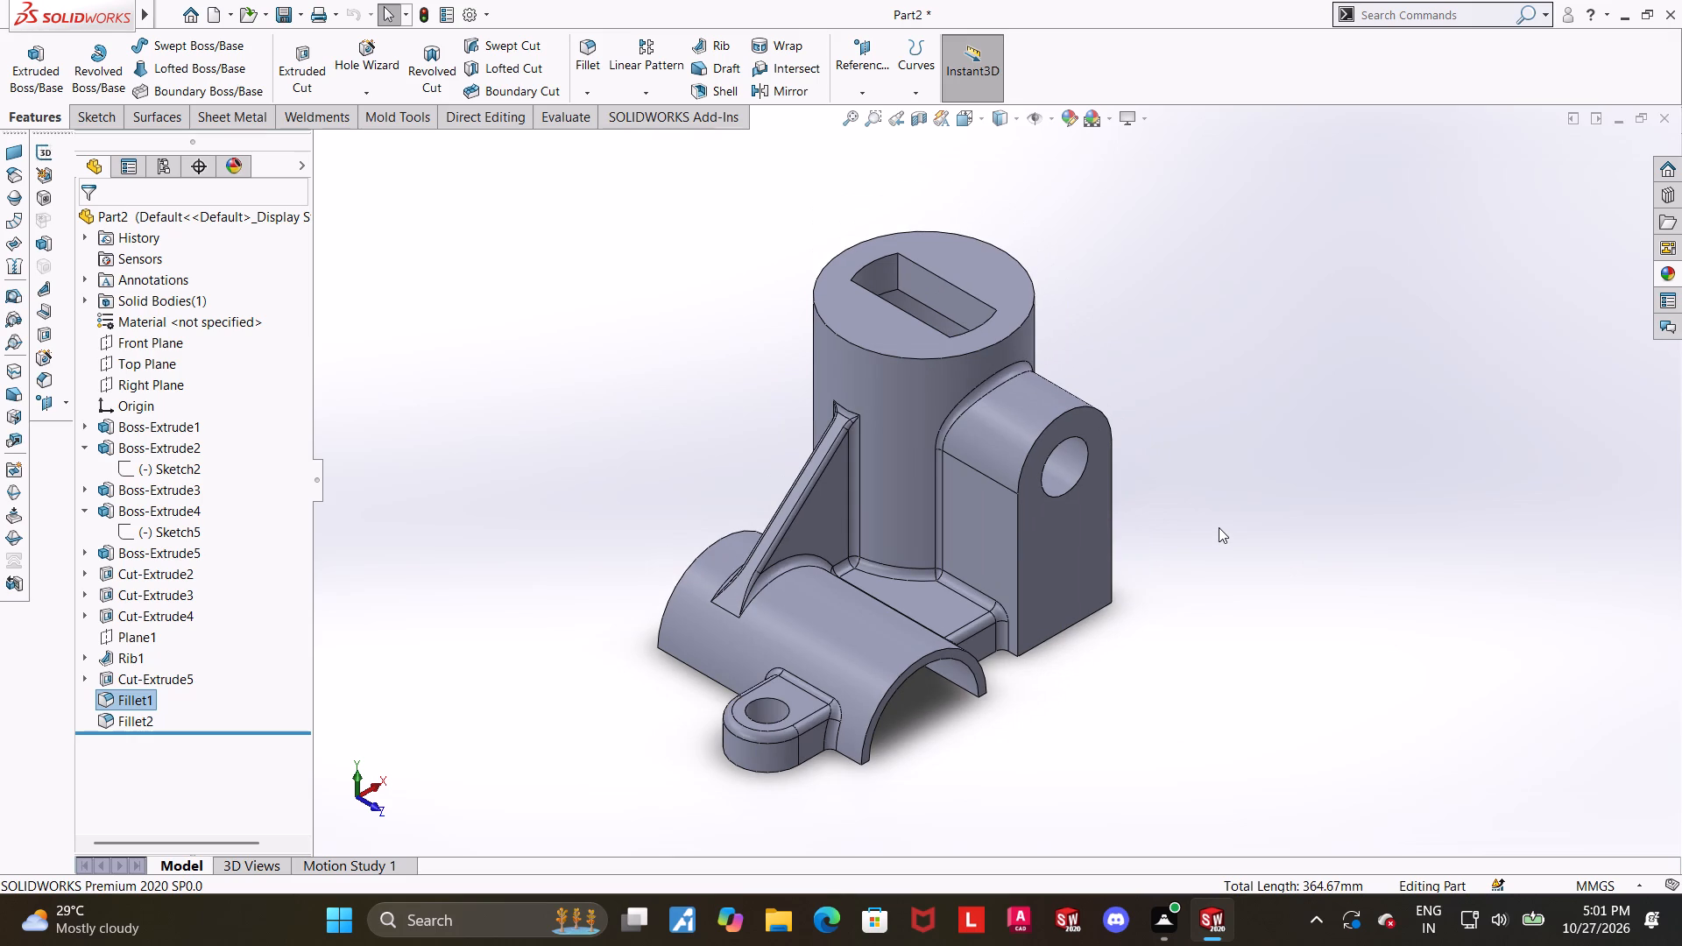
pyautogui.scroll(1, 1219, 527)
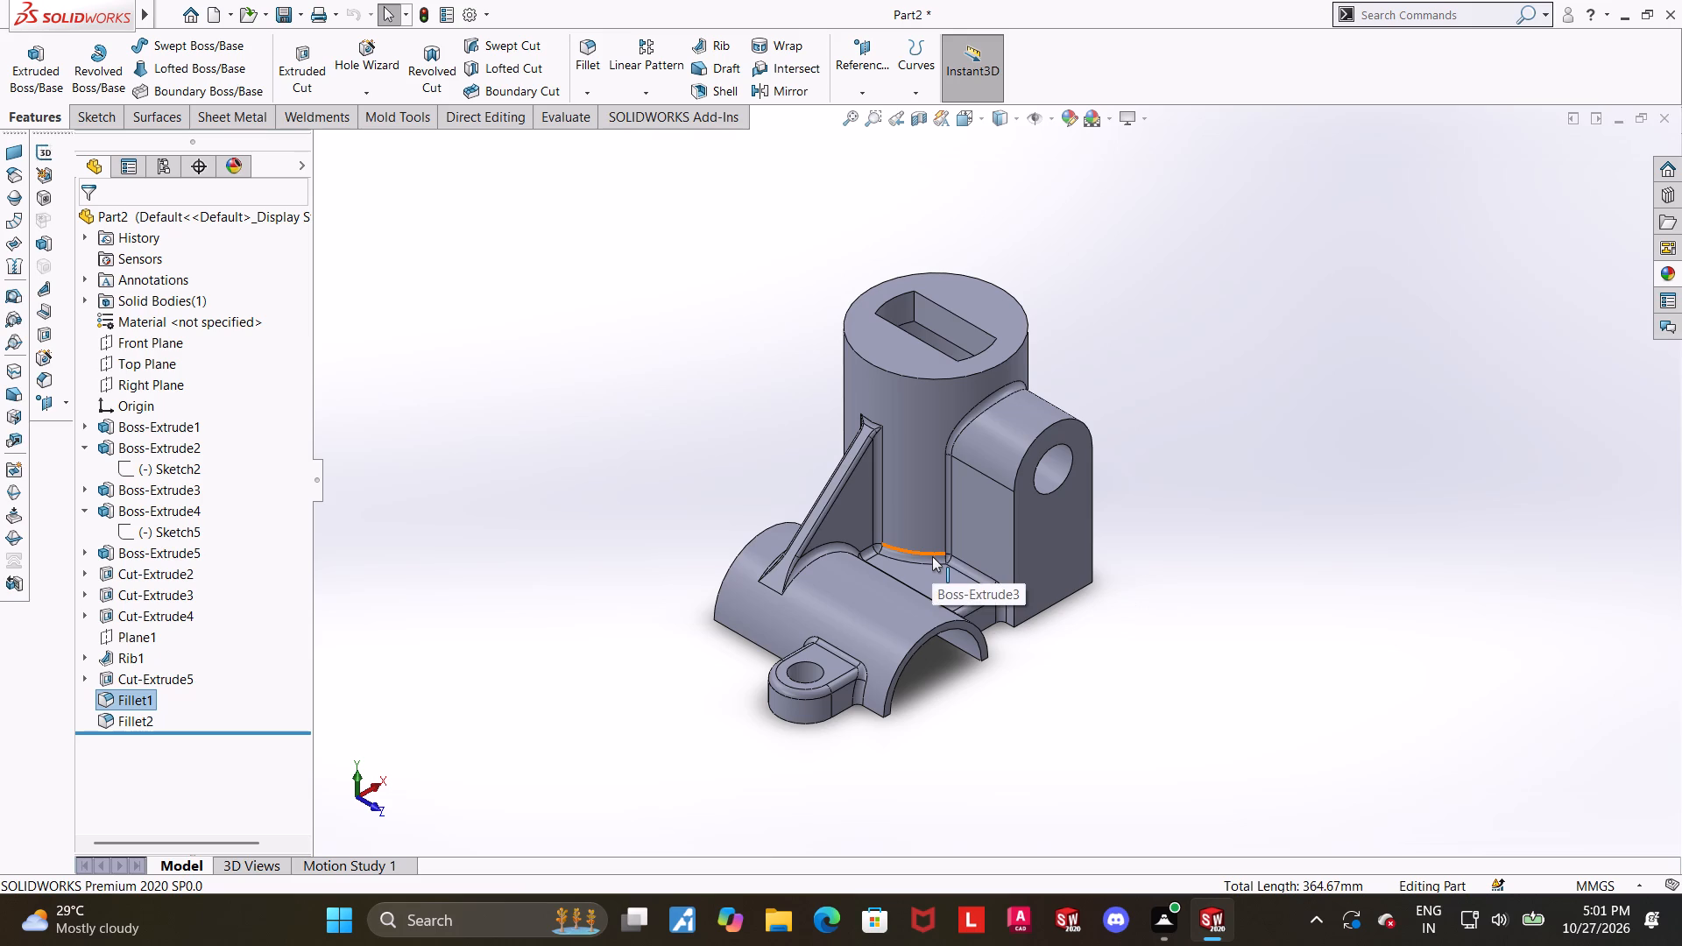
pyautogui.scroll(1, 1141, 610)
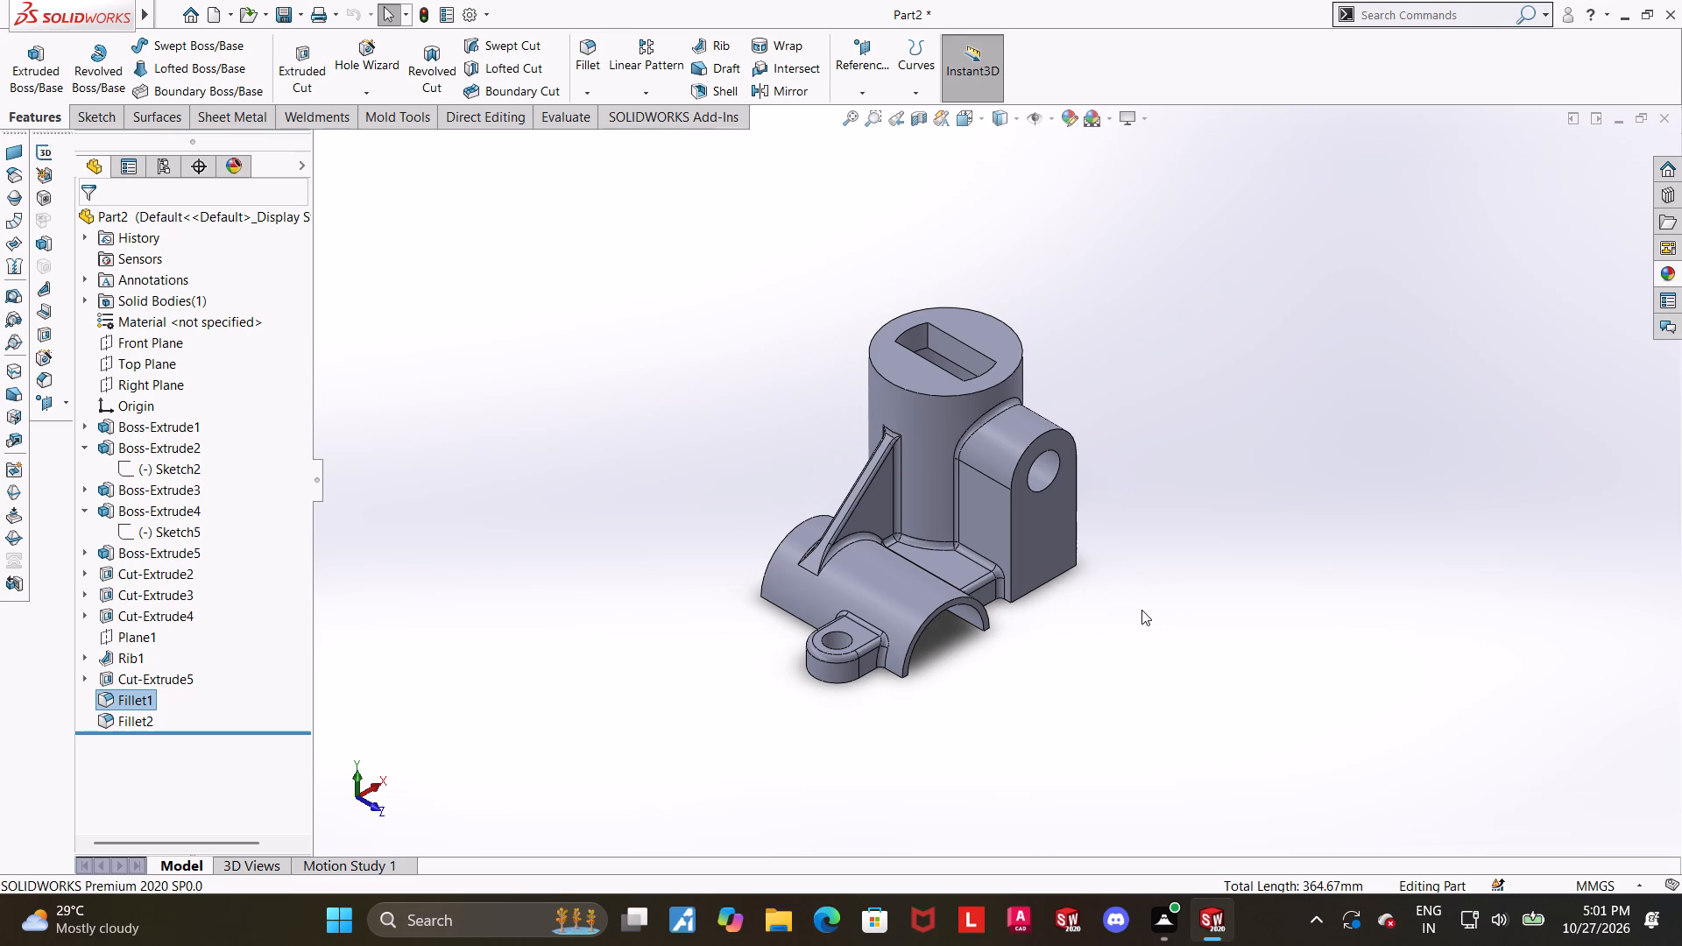
pyautogui.scroll(1, 1141, 610)
pyautogui.scroll(-1, 975, 498)
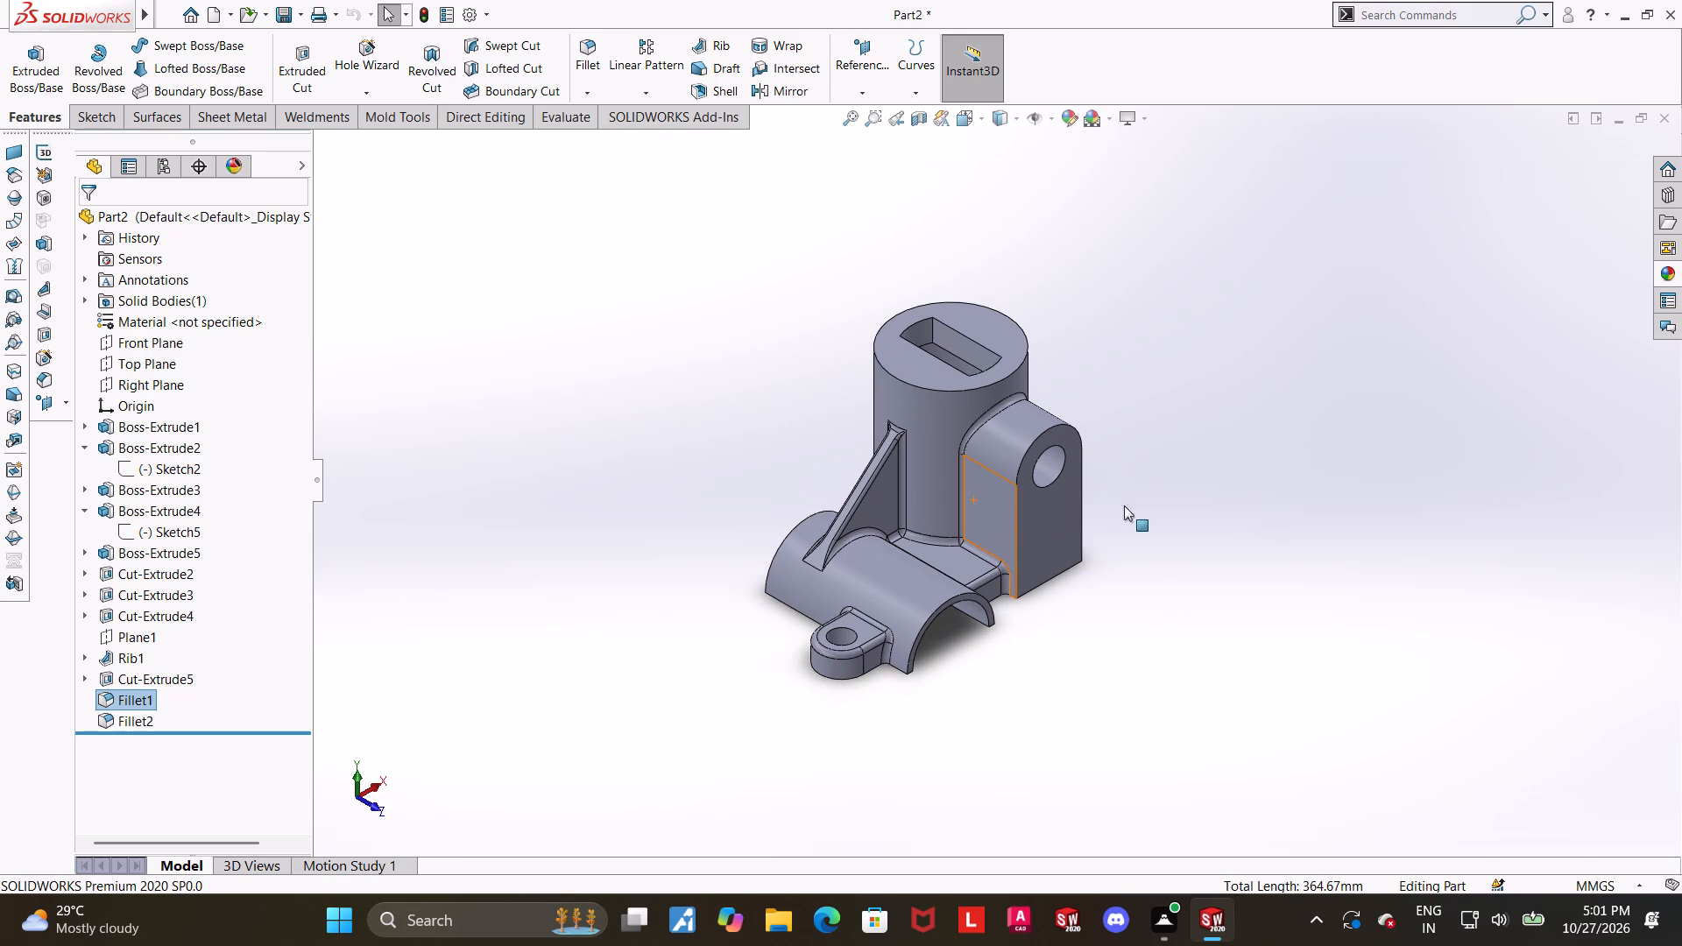
pyautogui.scroll(-1, 1125, 489)
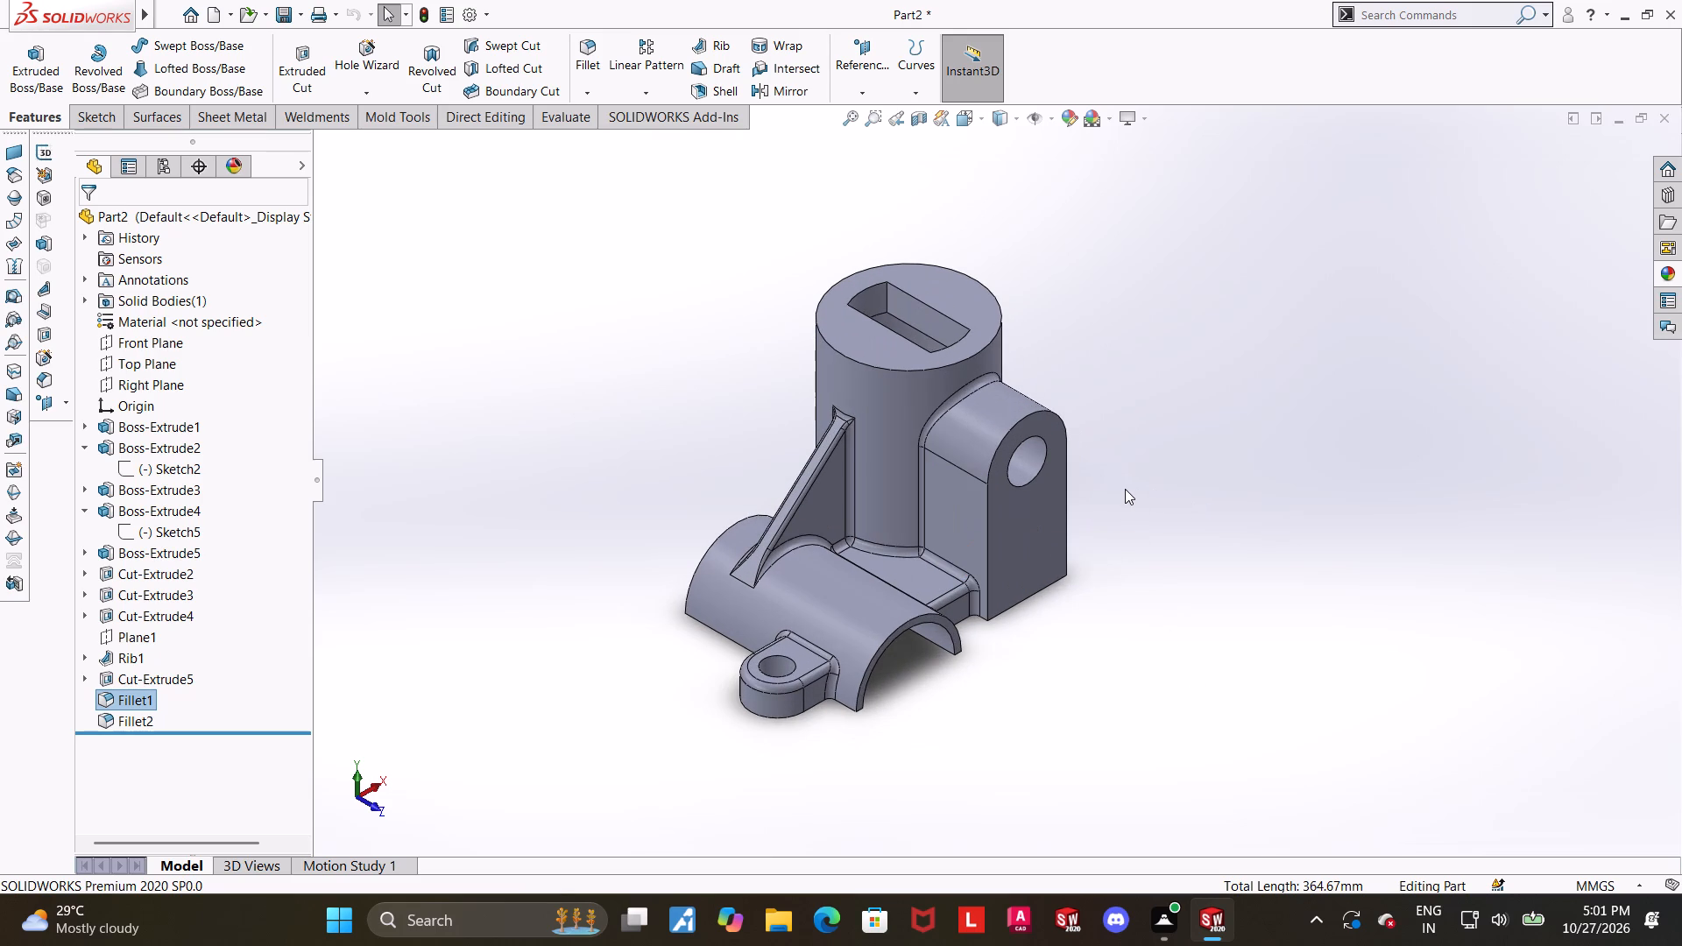
# Examine the part from around the arch boss, the lugs and the rib, returning to the isometric view.
pyautogui.moveTo(1109, 510); pyautogui.dragTo(1065, 481, button='middle')
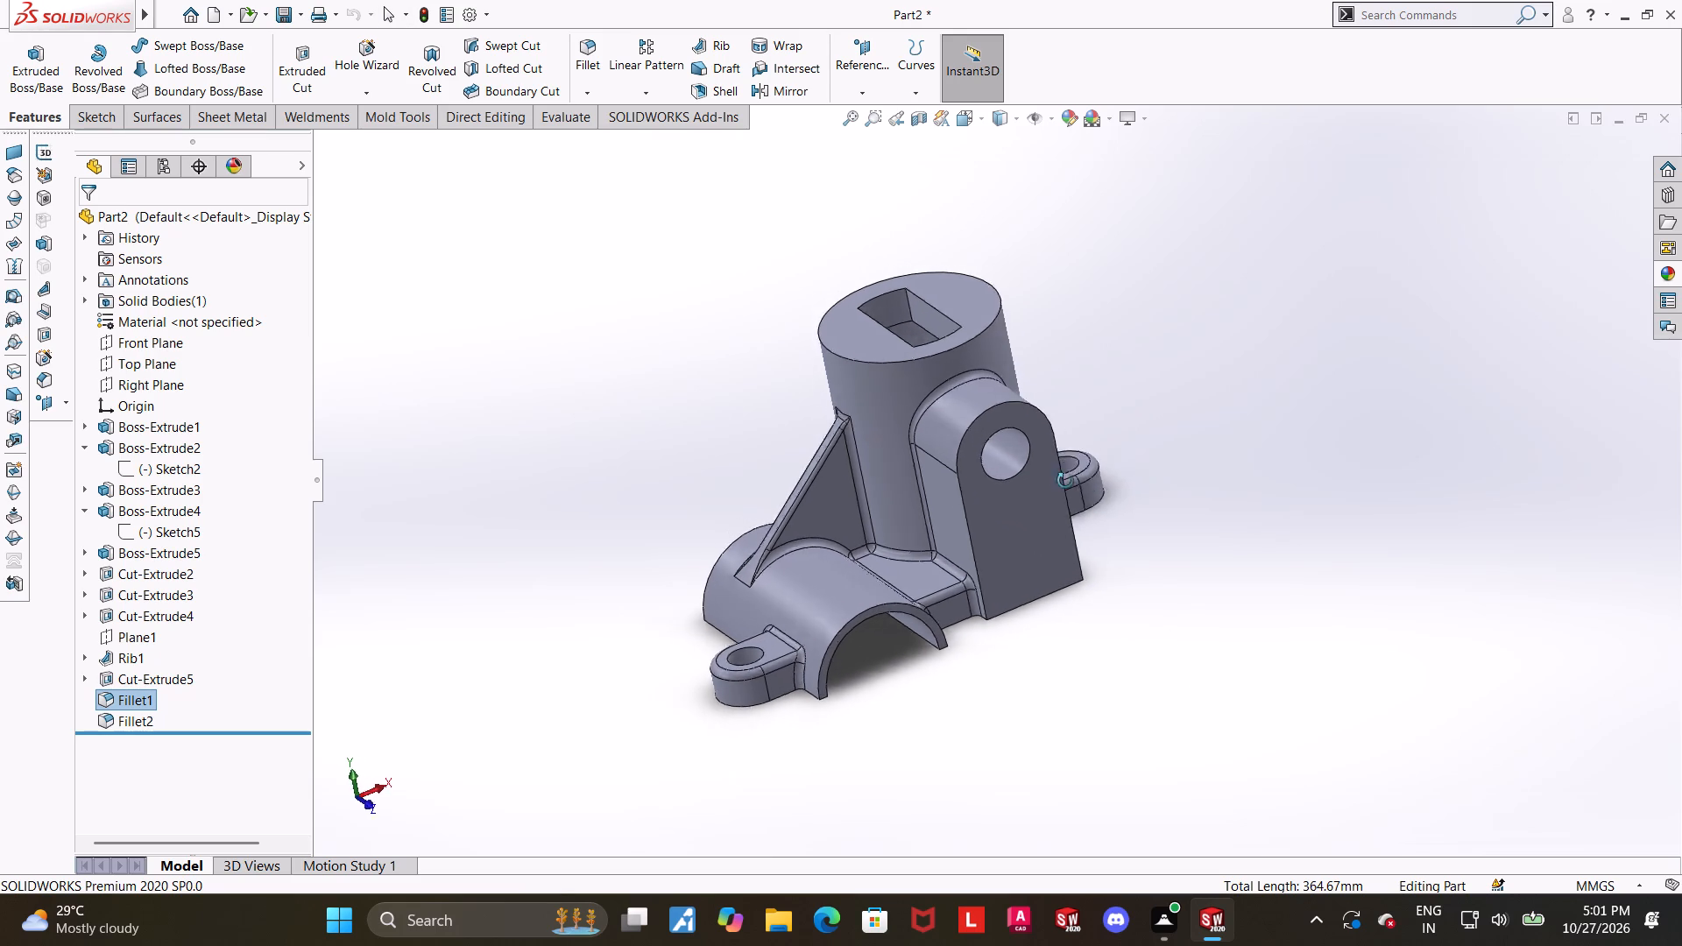
pyautogui.moveTo(1065, 481); pyautogui.dragTo(929, 574, button='middle')
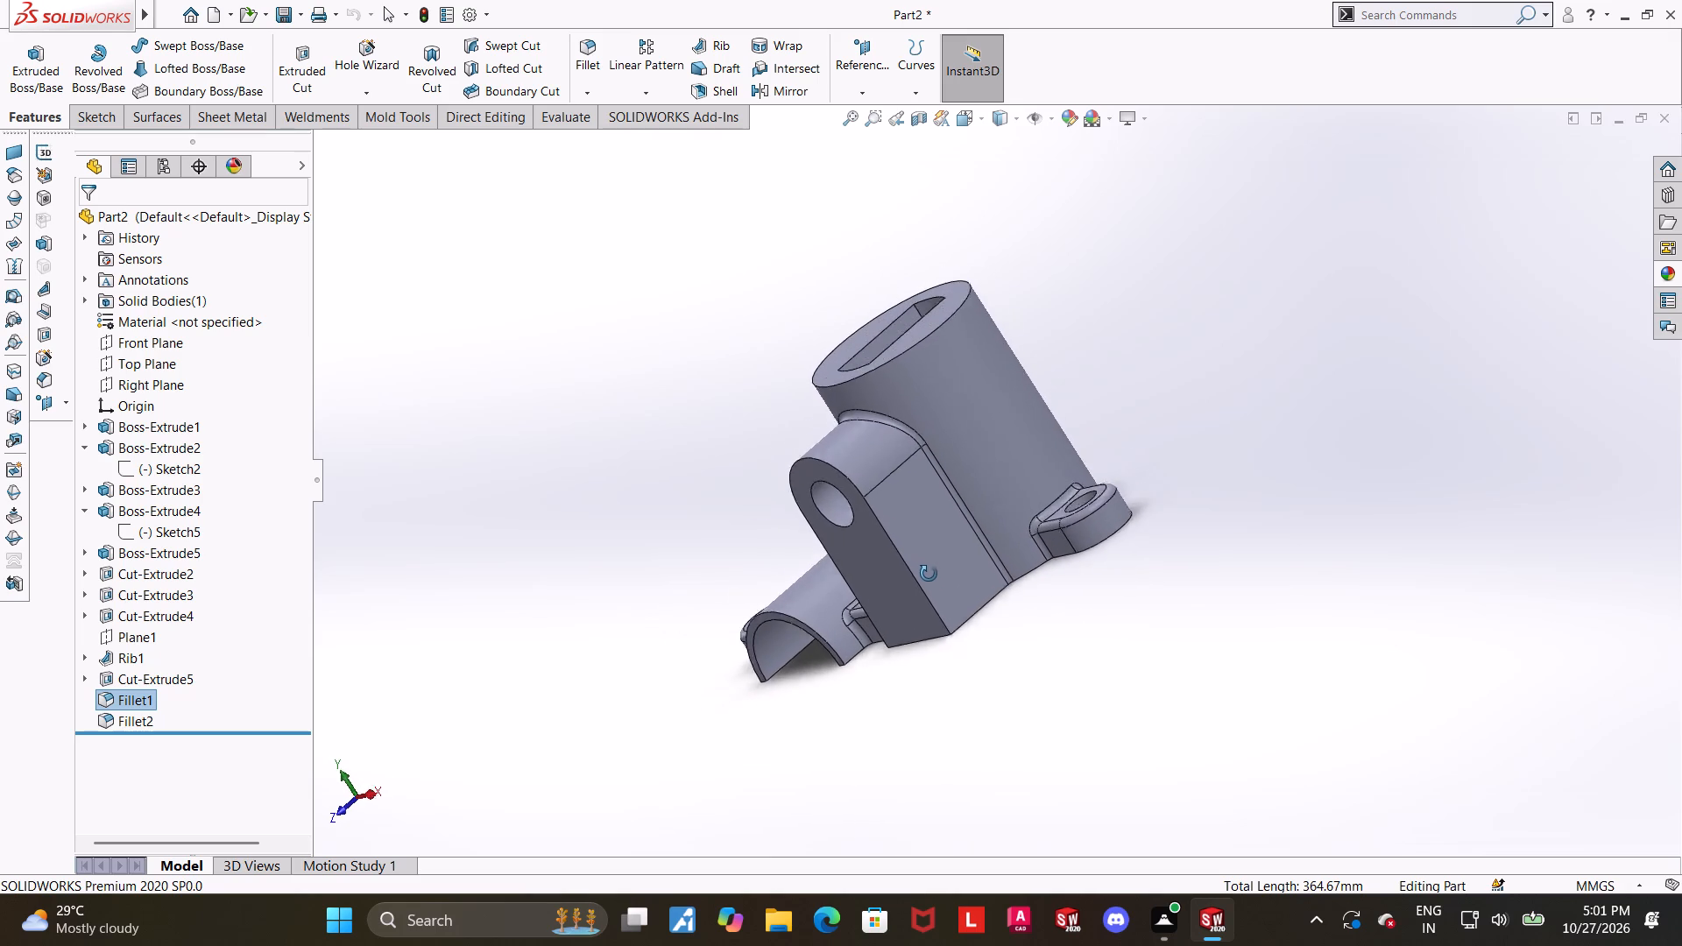
pyautogui.moveTo(929, 574); pyautogui.dragTo(938, 646, button='middle')
pyautogui.scroll(-4, 1118, 550)
pyautogui.moveTo(1112, 637); pyautogui.dragTo(1317, 477, button='middle')
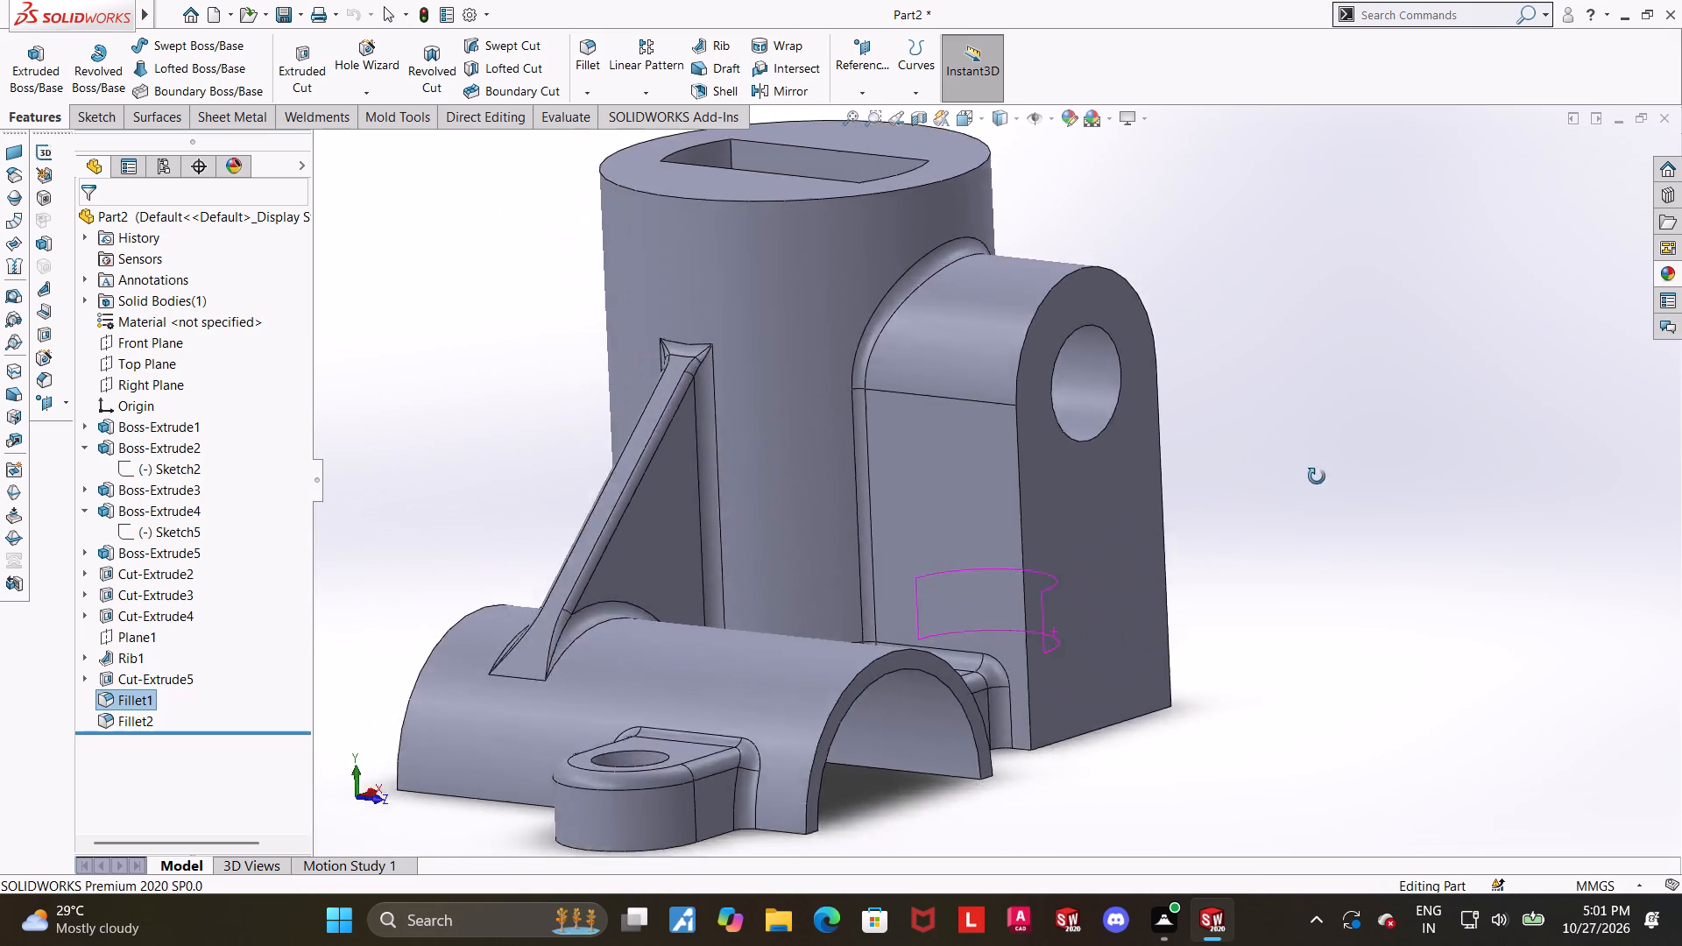
pyautogui.moveTo(1317, 477); pyautogui.dragTo(1370, 462, button='middle')
pyautogui.scroll(4, 1364, 456)
pyautogui.moveTo(1326, 561); pyautogui.dragTo(1219, 604, button='middle')
pyautogui.scroll(2, 1215, 529)
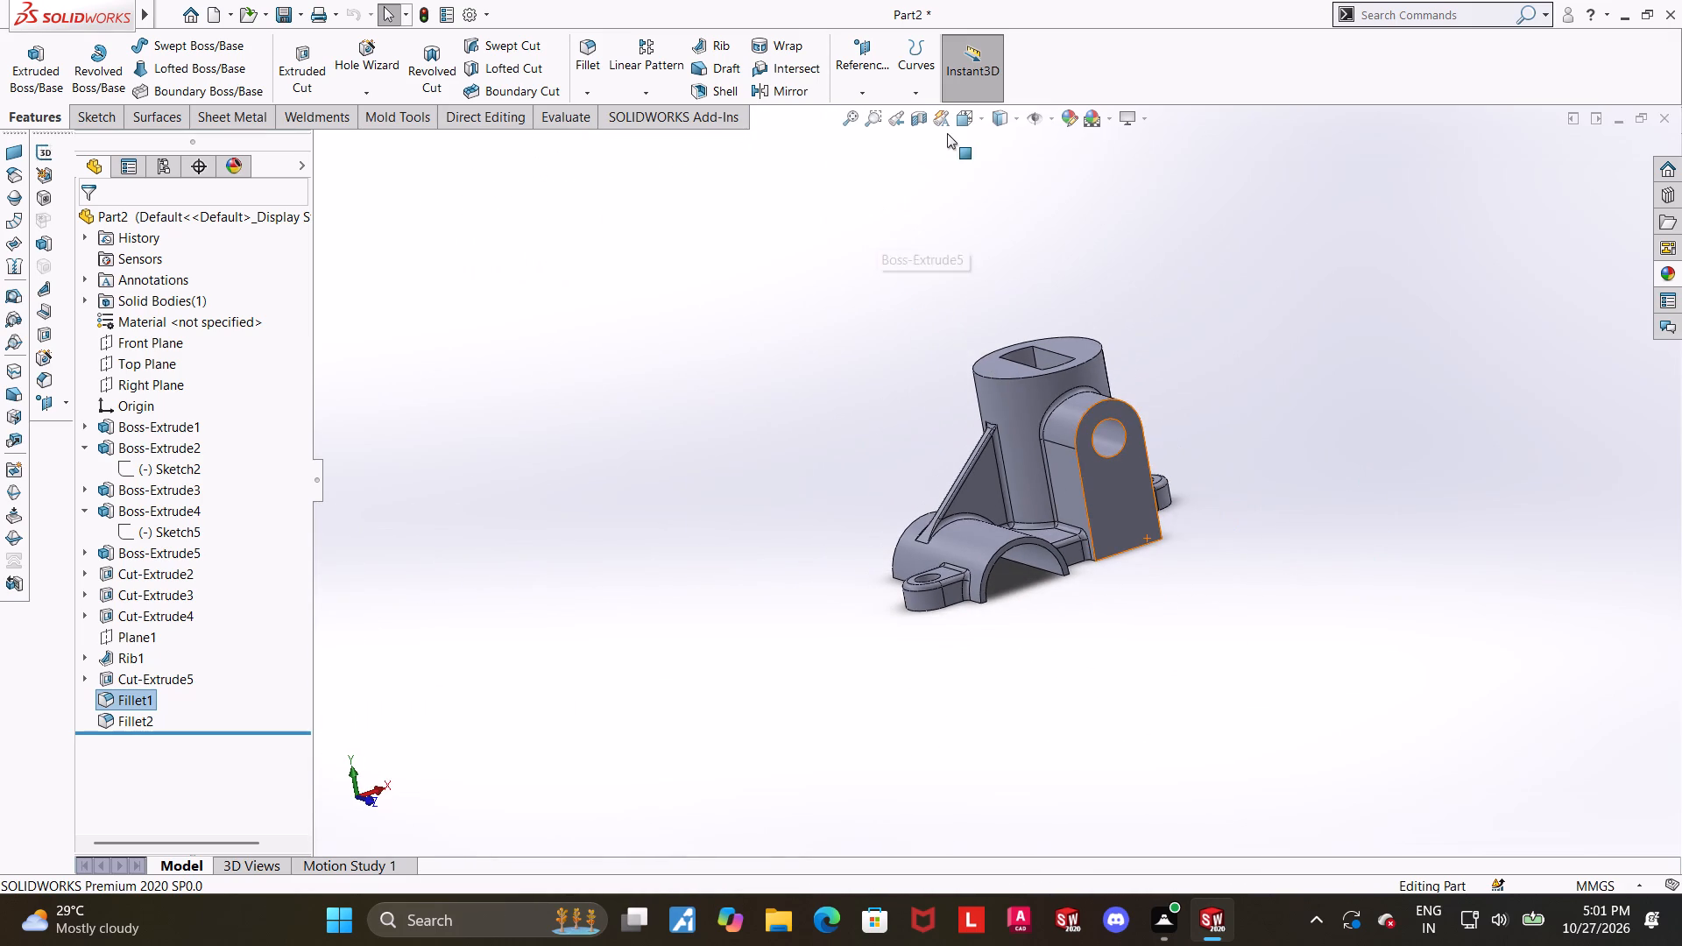
pyautogui.click(958, 121)
pyautogui.click(701, 513)
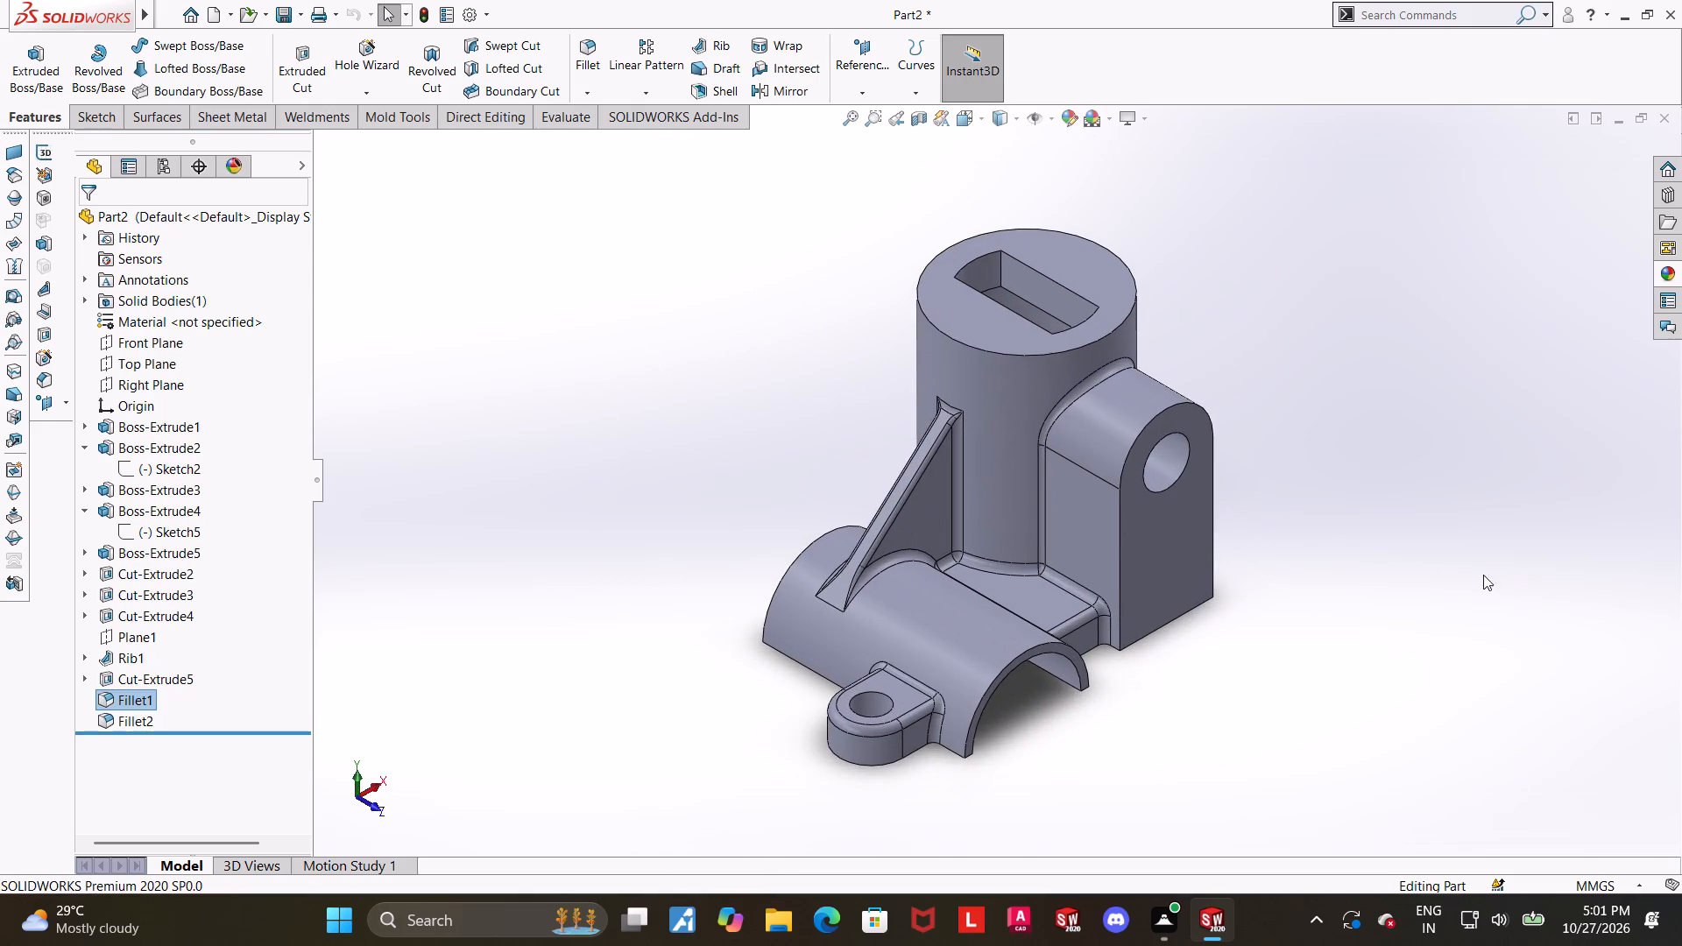
pyautogui.scroll(-1, 1330, 529)
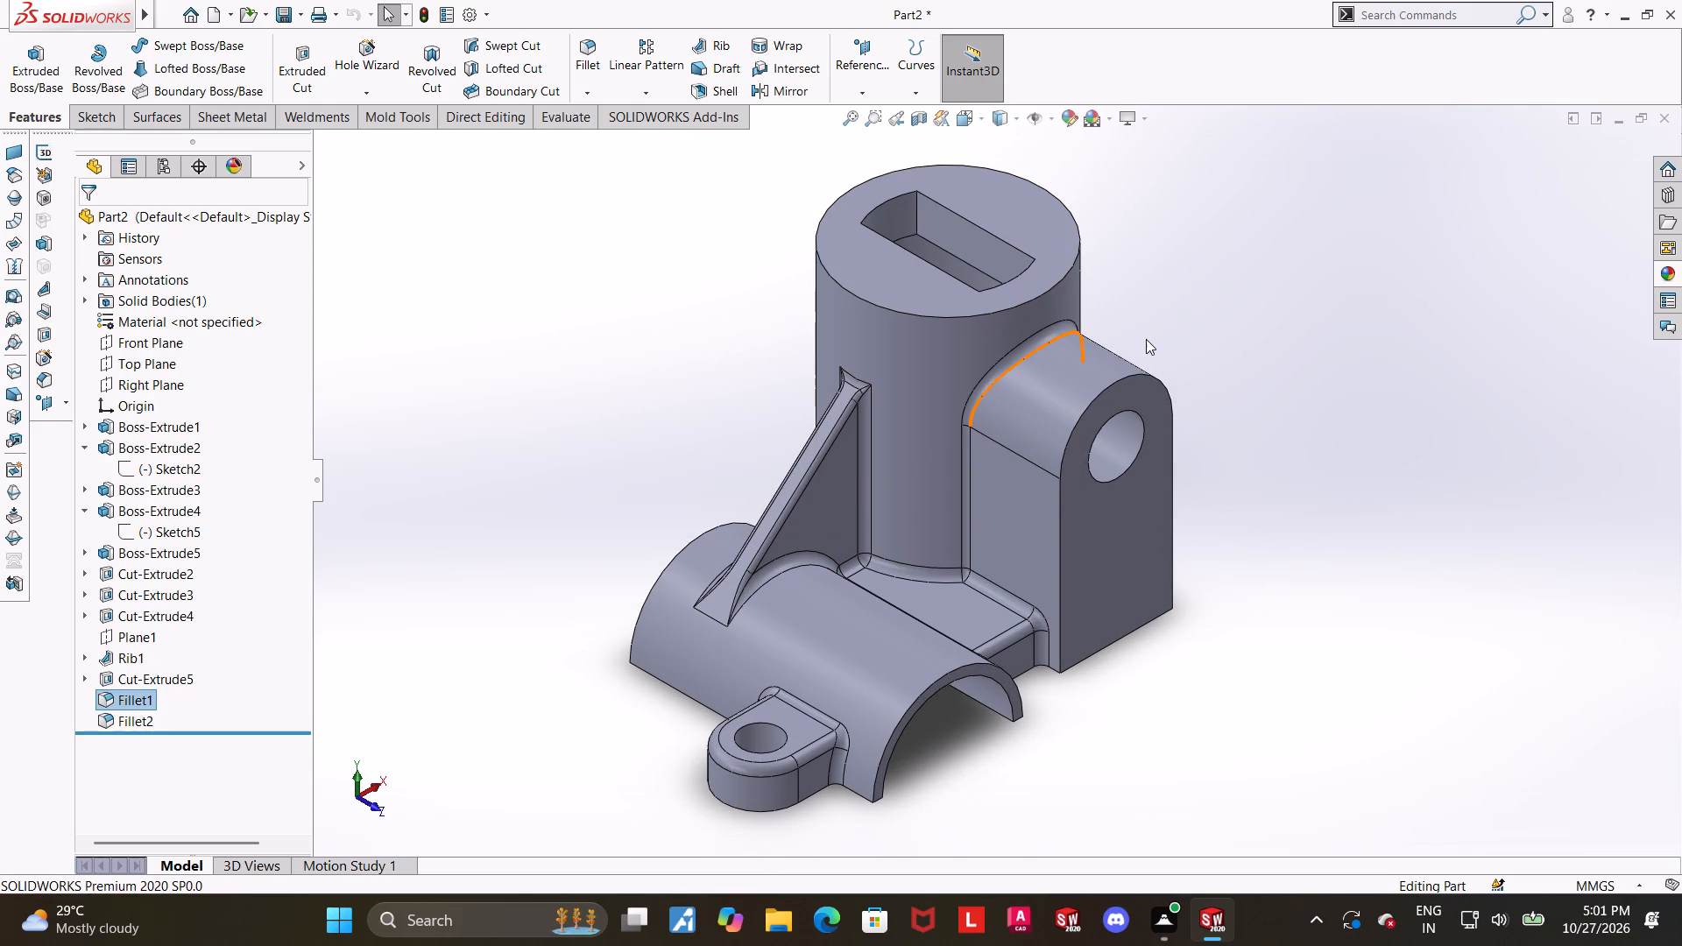
pyautogui.scroll(1, 1146, 339)
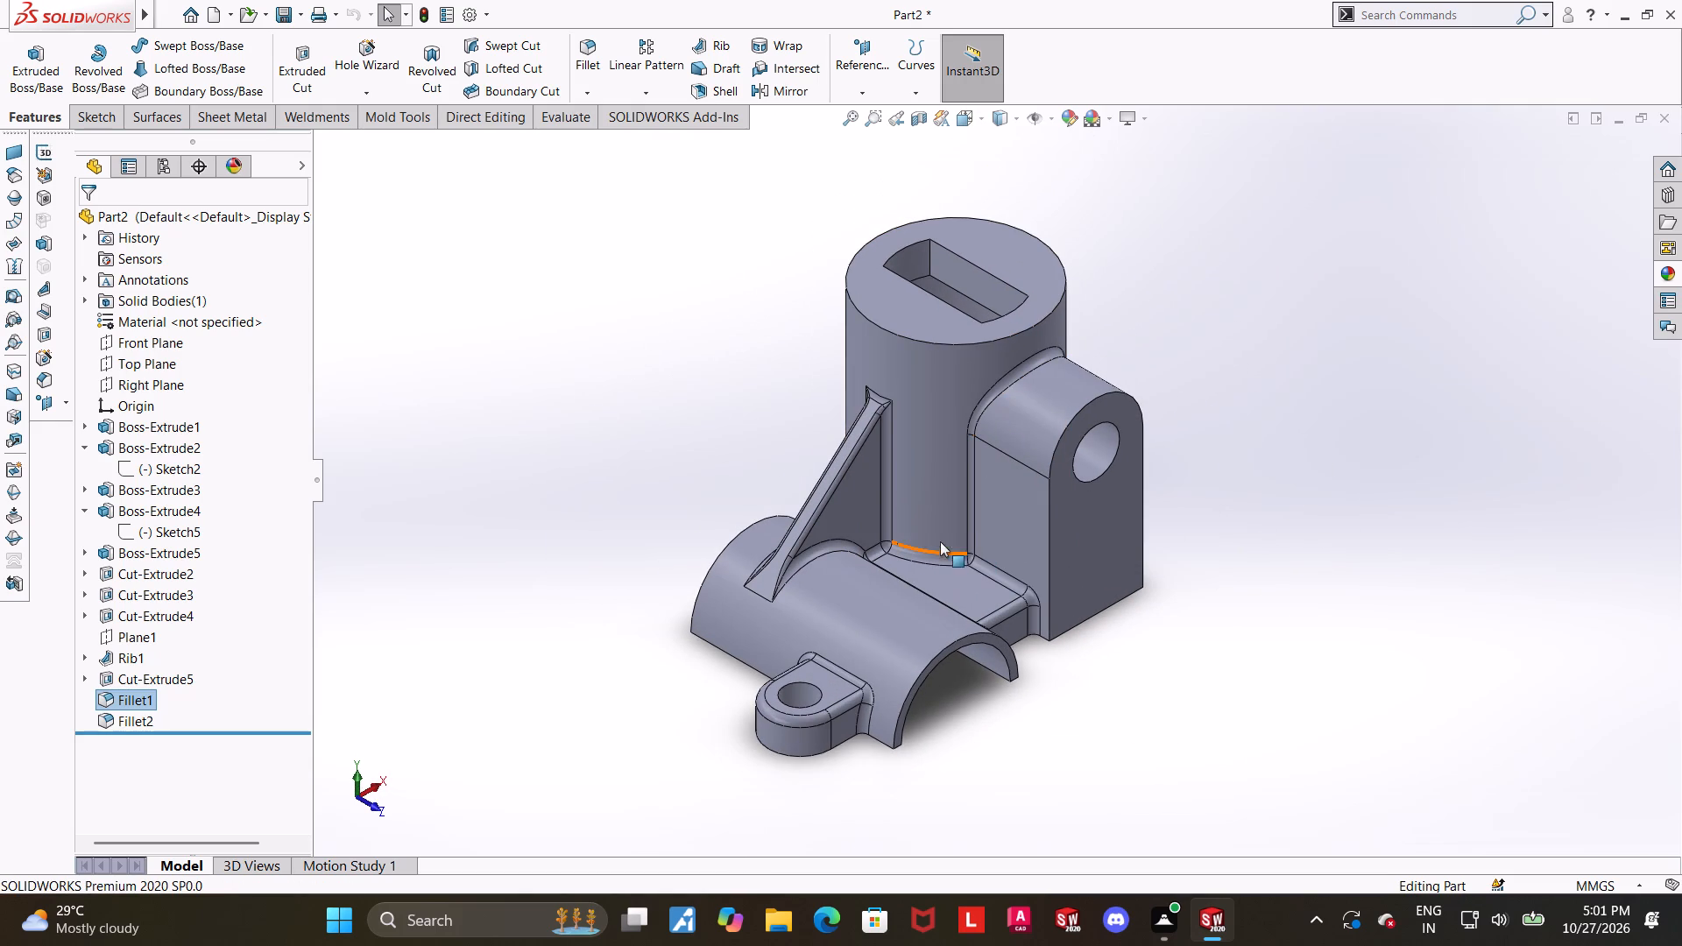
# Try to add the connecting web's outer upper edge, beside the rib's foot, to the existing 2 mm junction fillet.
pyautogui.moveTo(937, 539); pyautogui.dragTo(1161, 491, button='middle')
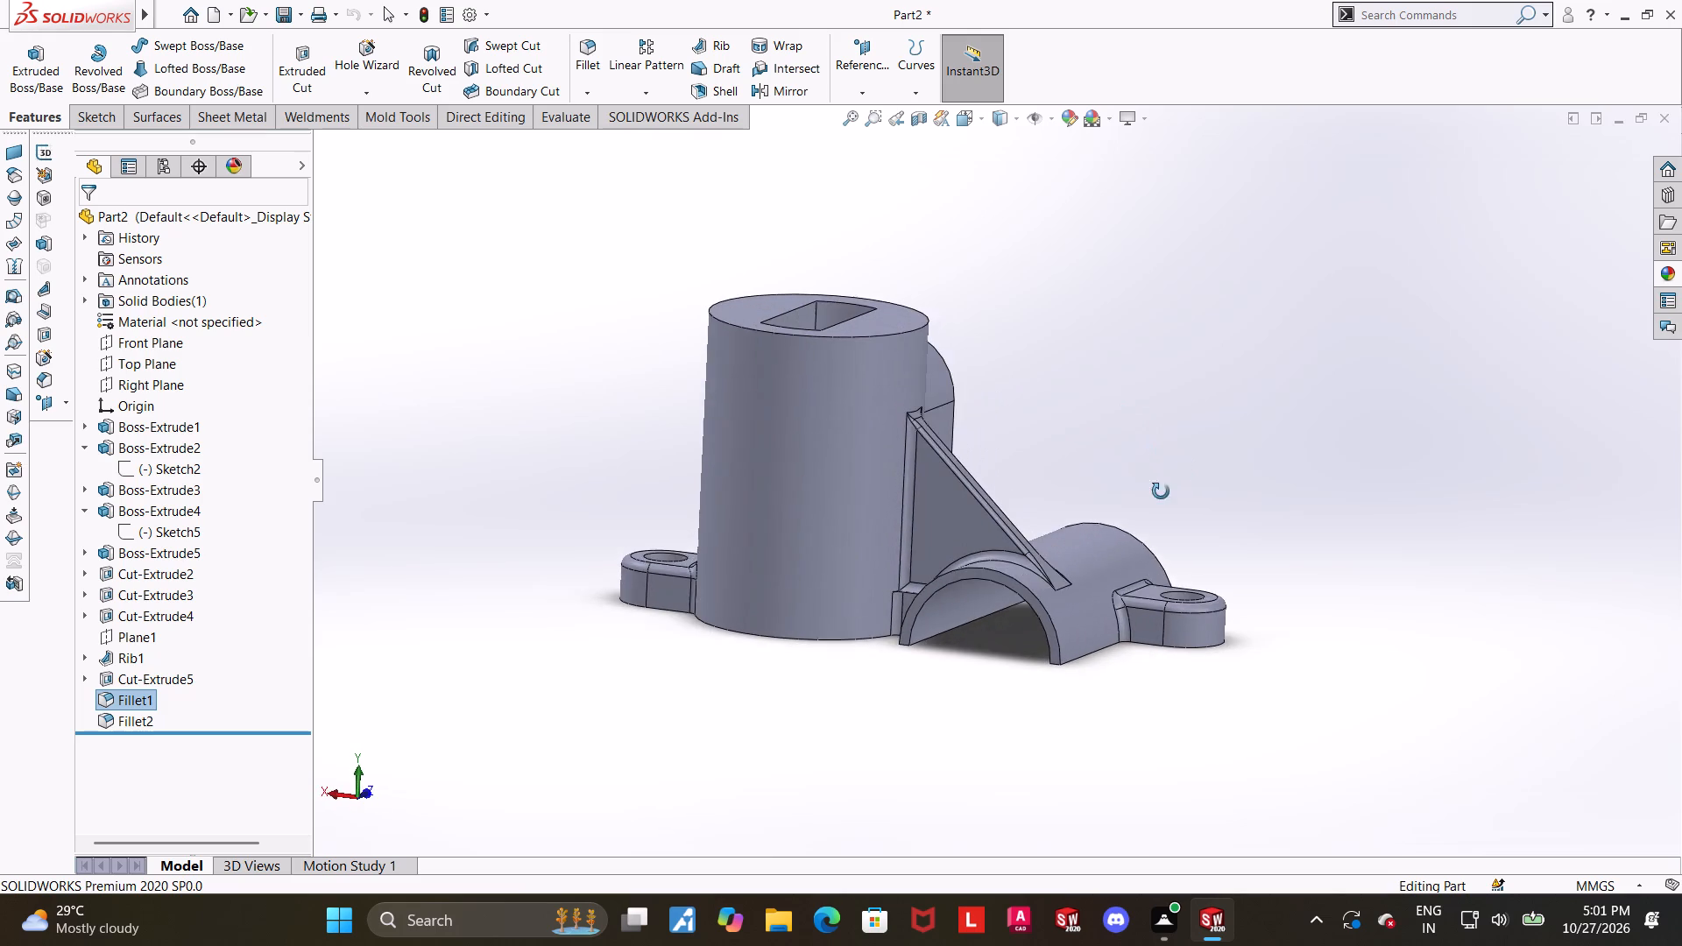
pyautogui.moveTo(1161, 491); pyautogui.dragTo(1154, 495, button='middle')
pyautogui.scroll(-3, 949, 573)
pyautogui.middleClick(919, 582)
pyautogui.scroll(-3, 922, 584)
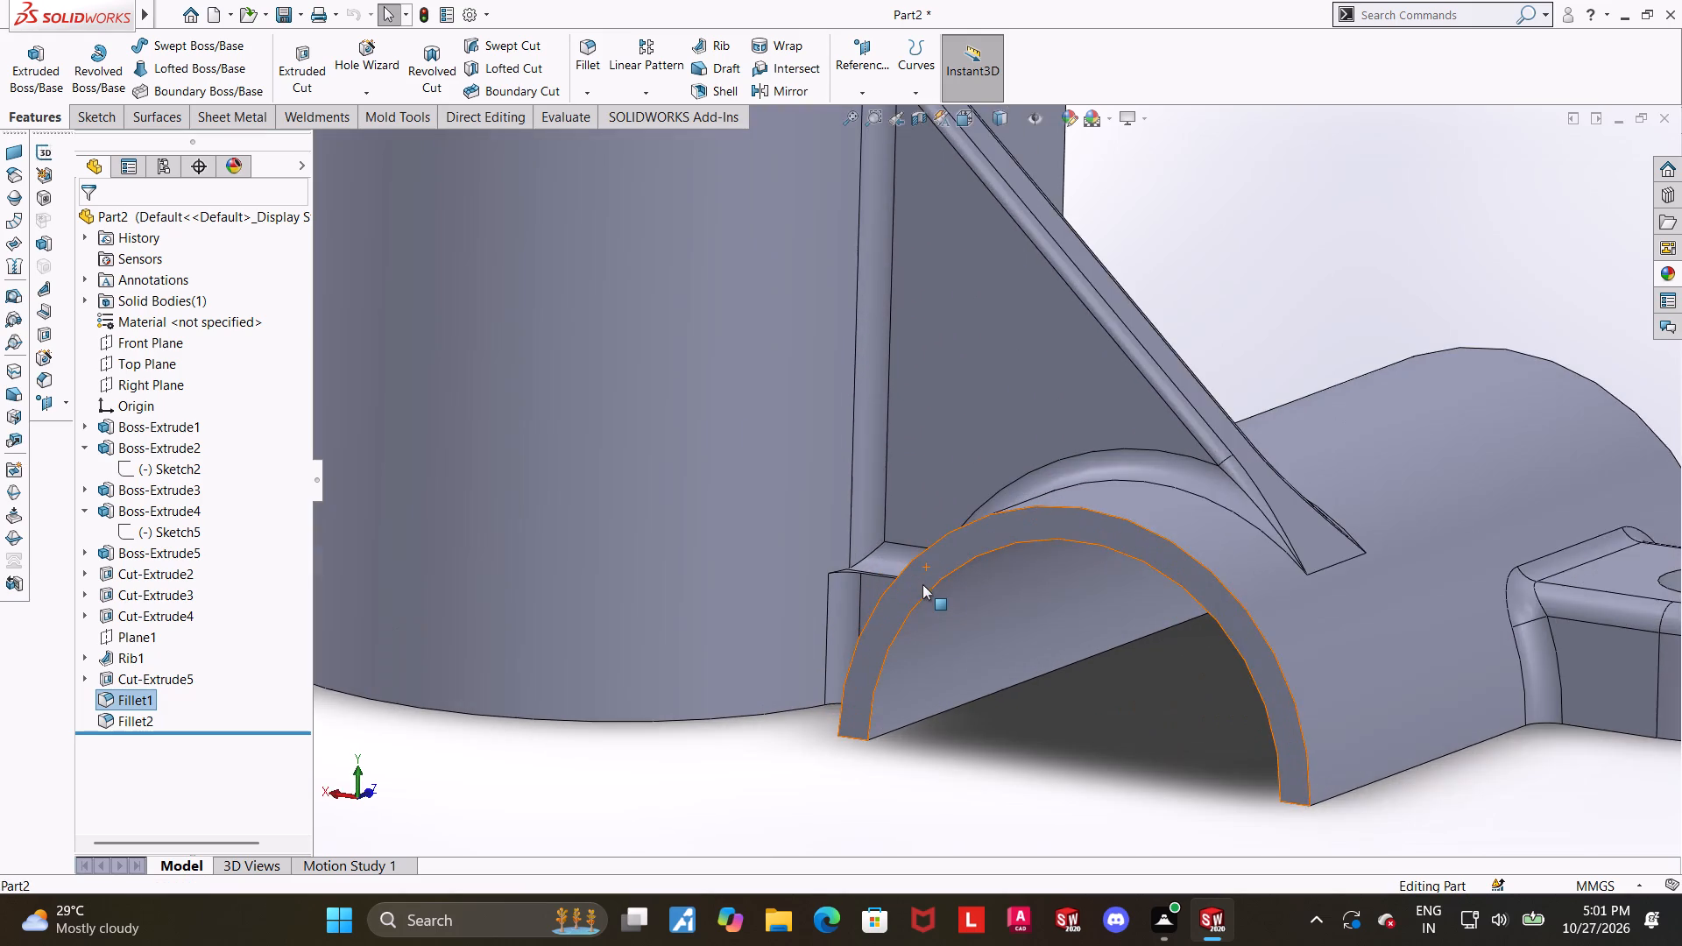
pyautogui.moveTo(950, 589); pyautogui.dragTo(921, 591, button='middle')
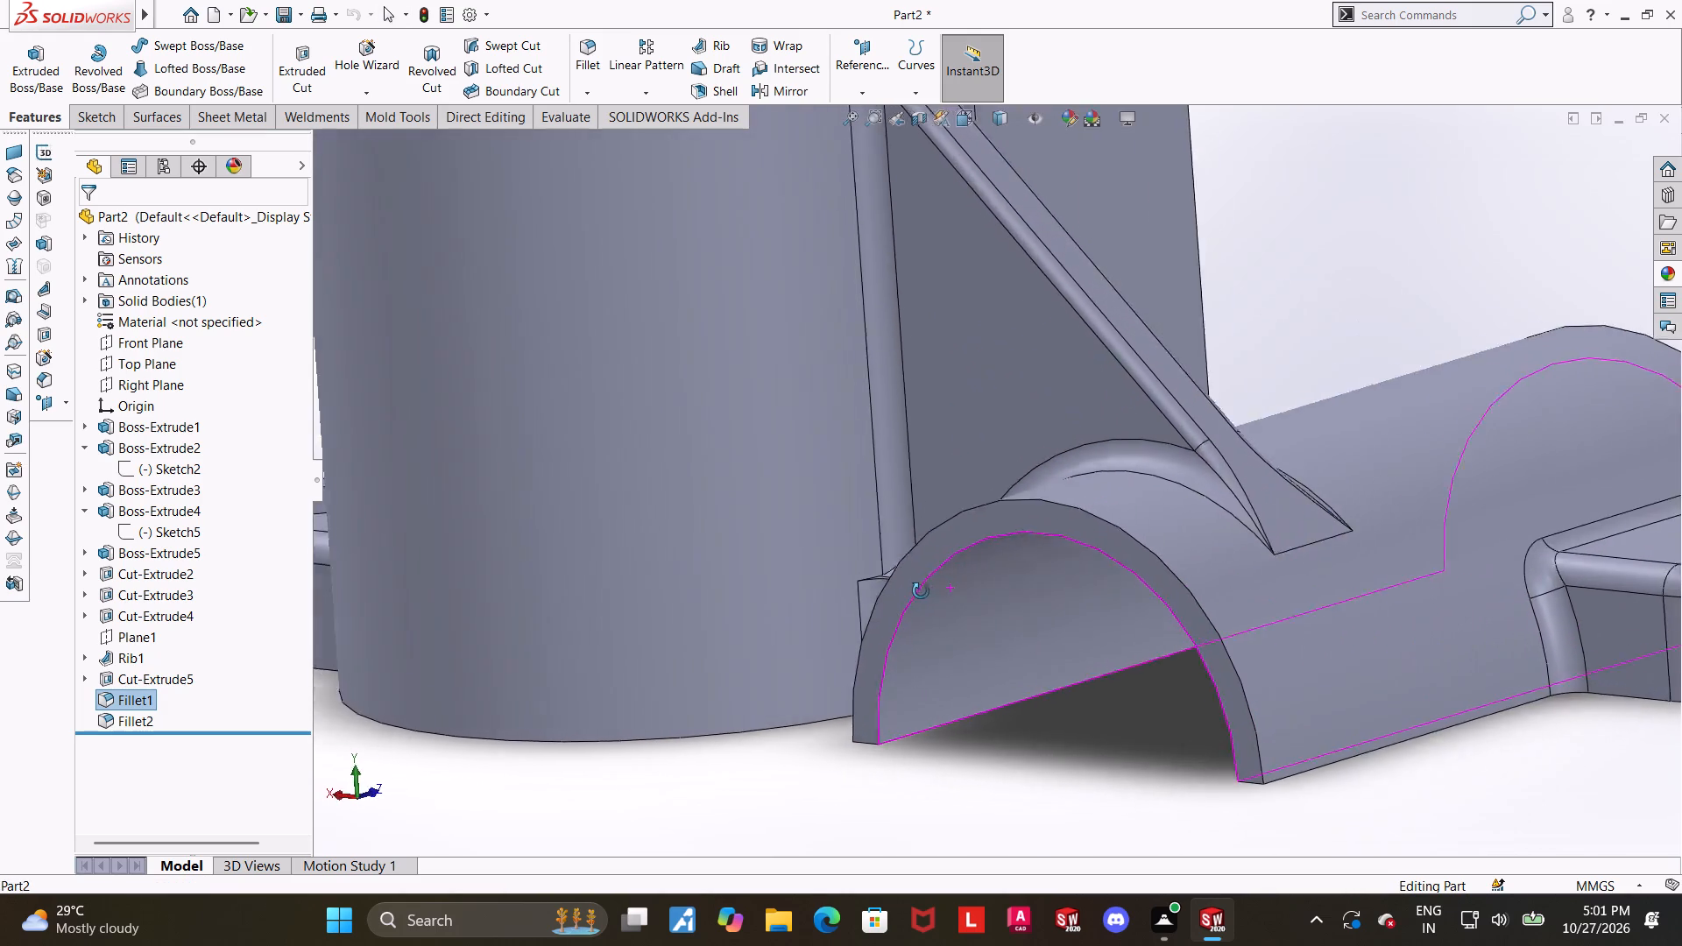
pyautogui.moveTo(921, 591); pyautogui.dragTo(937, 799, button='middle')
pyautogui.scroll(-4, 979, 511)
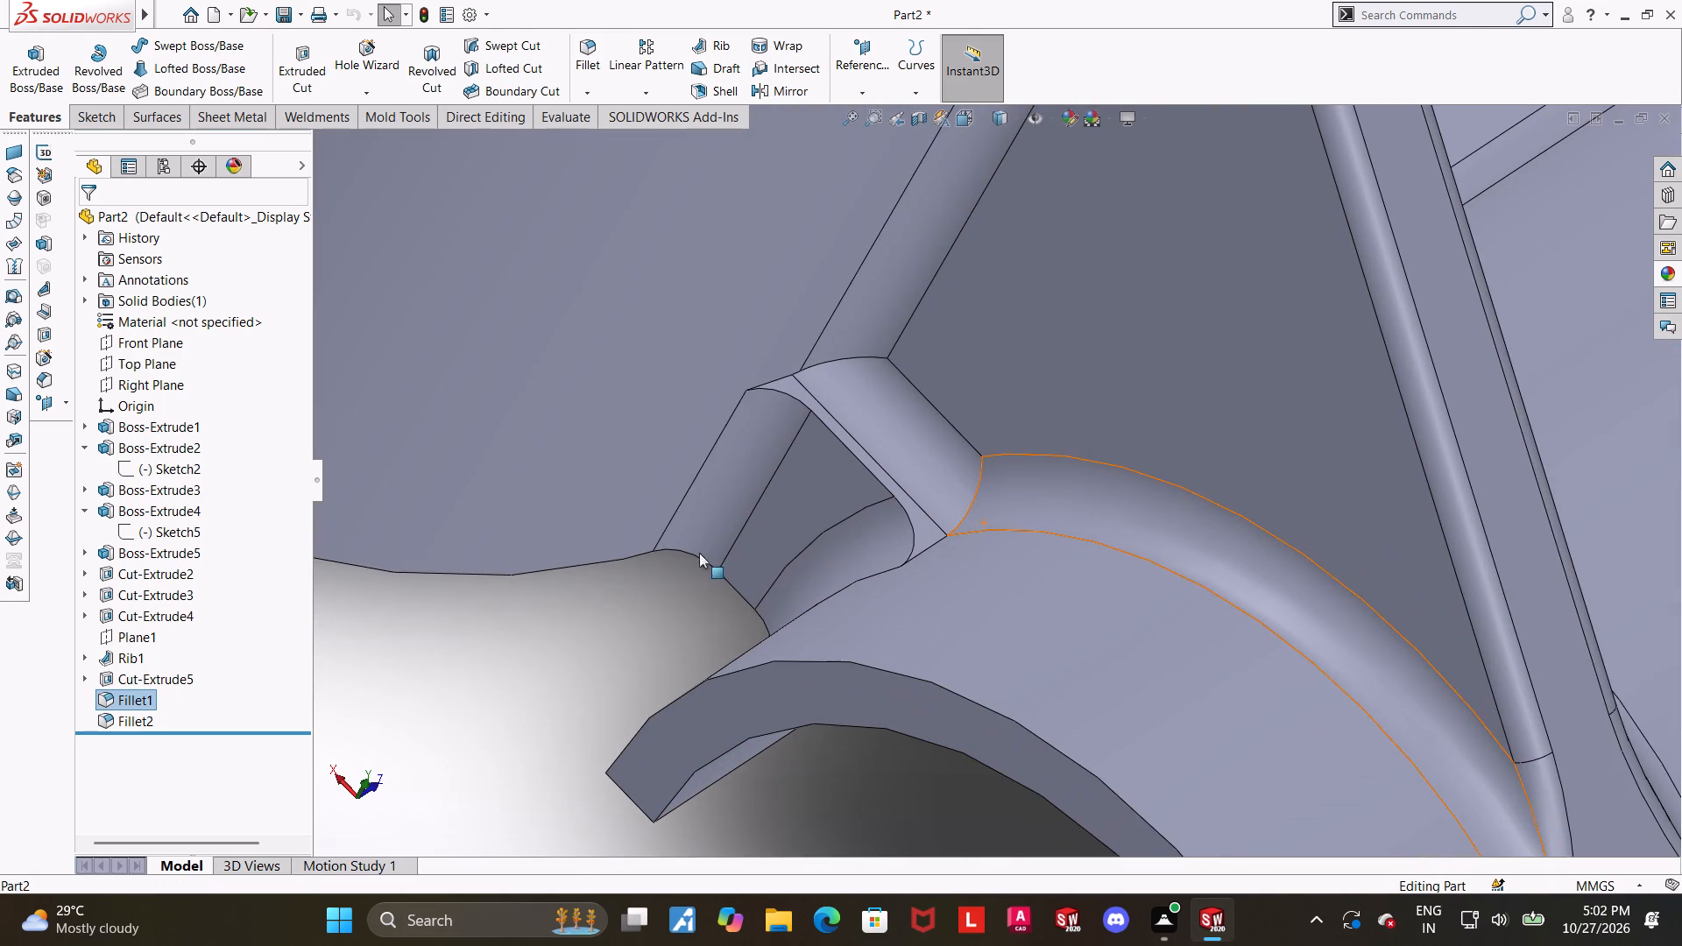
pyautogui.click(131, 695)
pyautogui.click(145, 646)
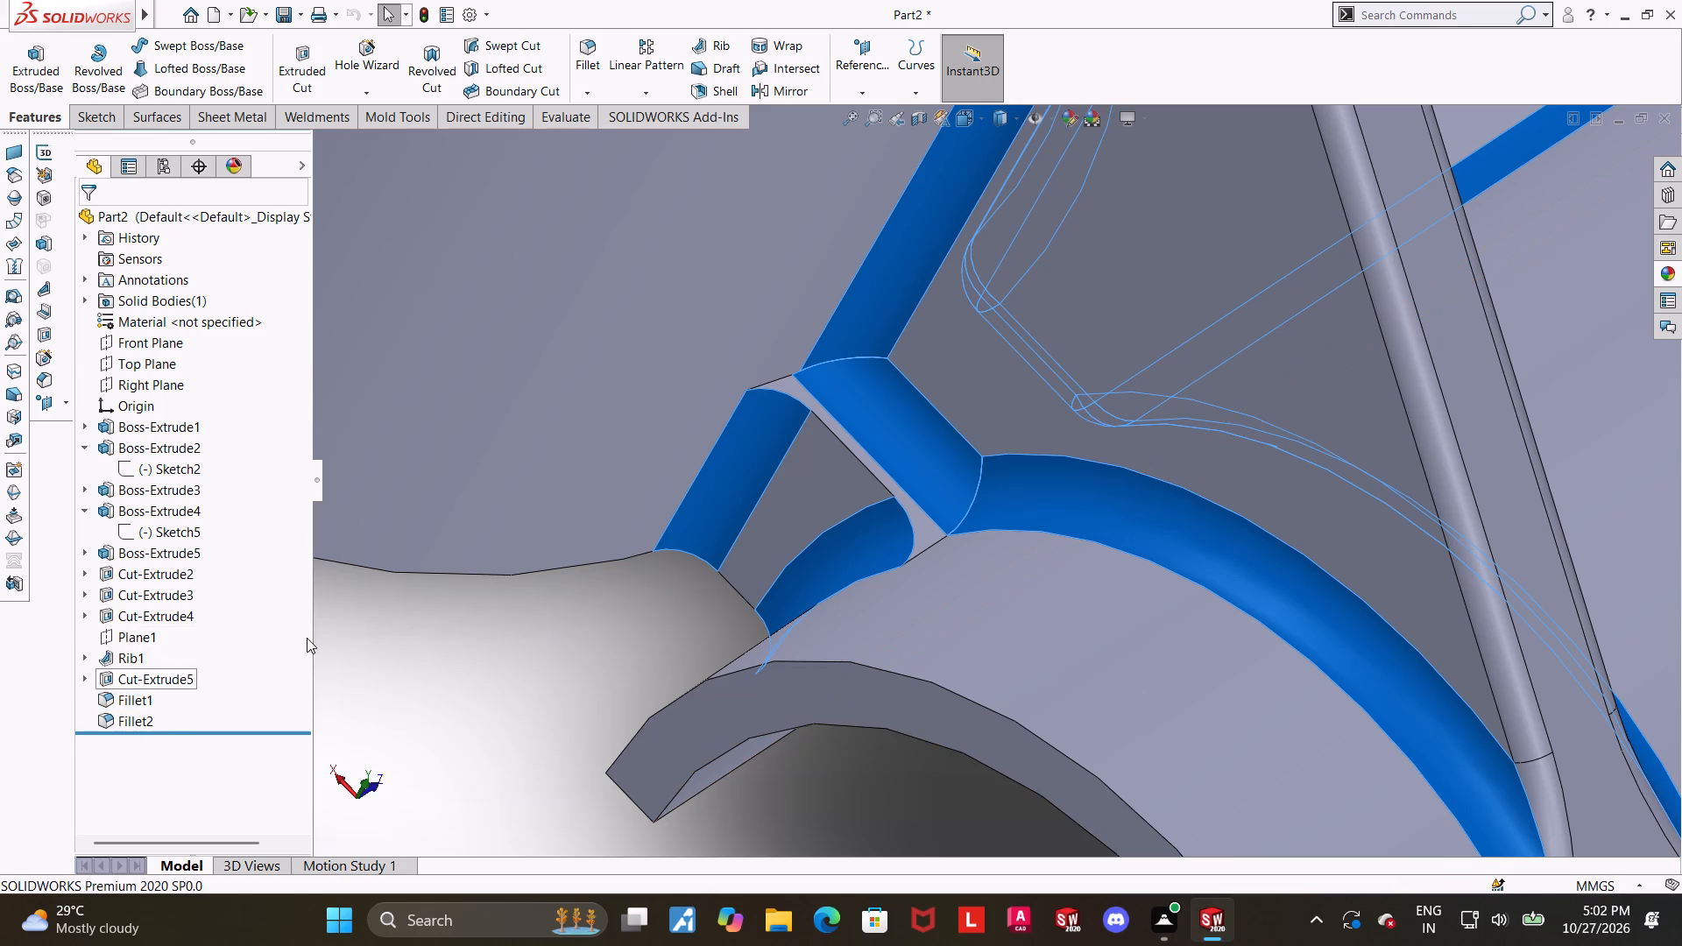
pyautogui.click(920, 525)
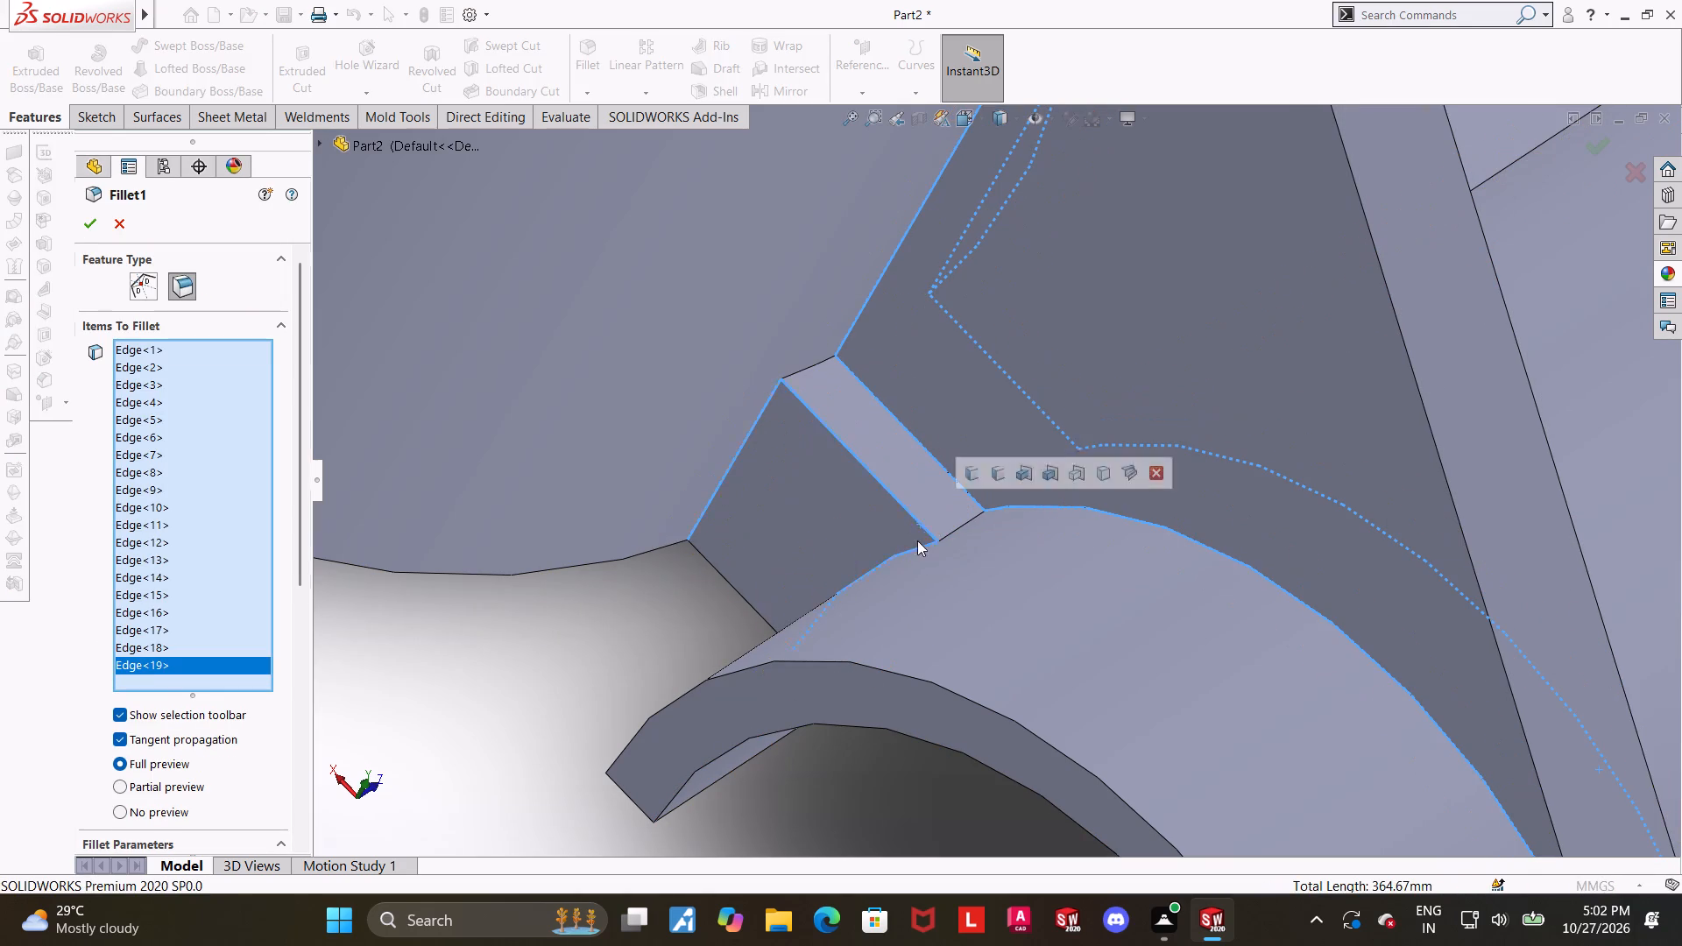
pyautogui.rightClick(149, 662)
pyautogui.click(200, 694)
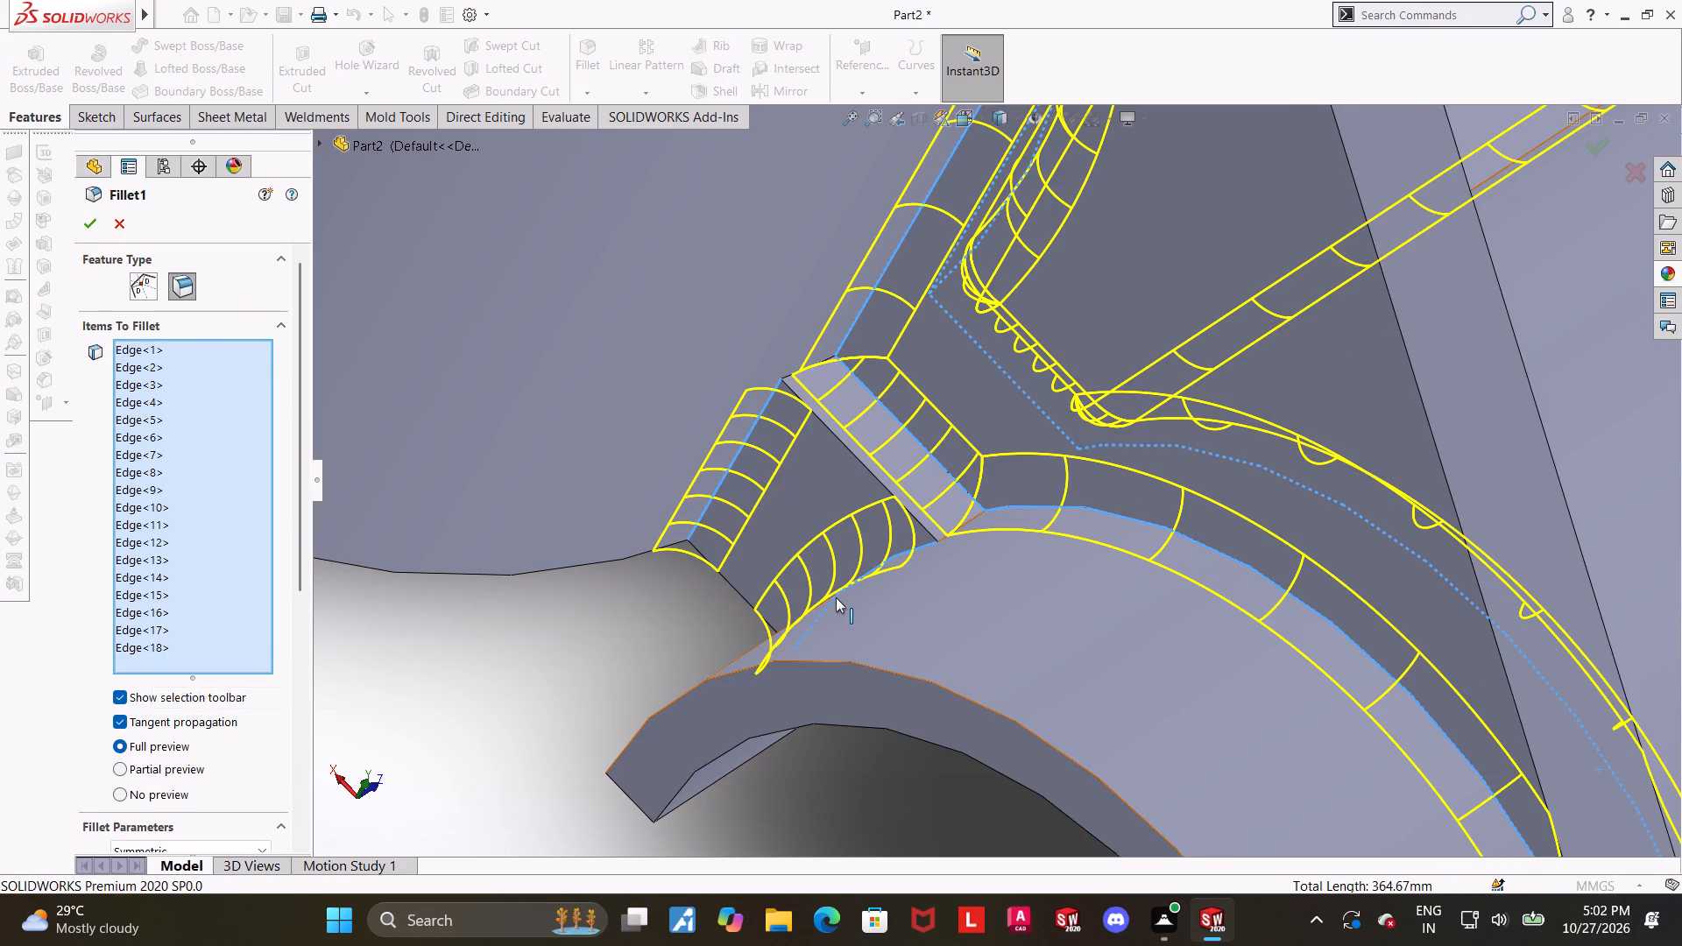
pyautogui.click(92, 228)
# Add the connecting web's outer upper edge, between the upright cylinder and the half-cylinder shell beside the rib, to the 1 mm rib fillet.
pyautogui.scroll(5, 1072, 467)
pyautogui.moveTo(1552, 602); pyautogui.dragTo(1502, 540, button='middle')
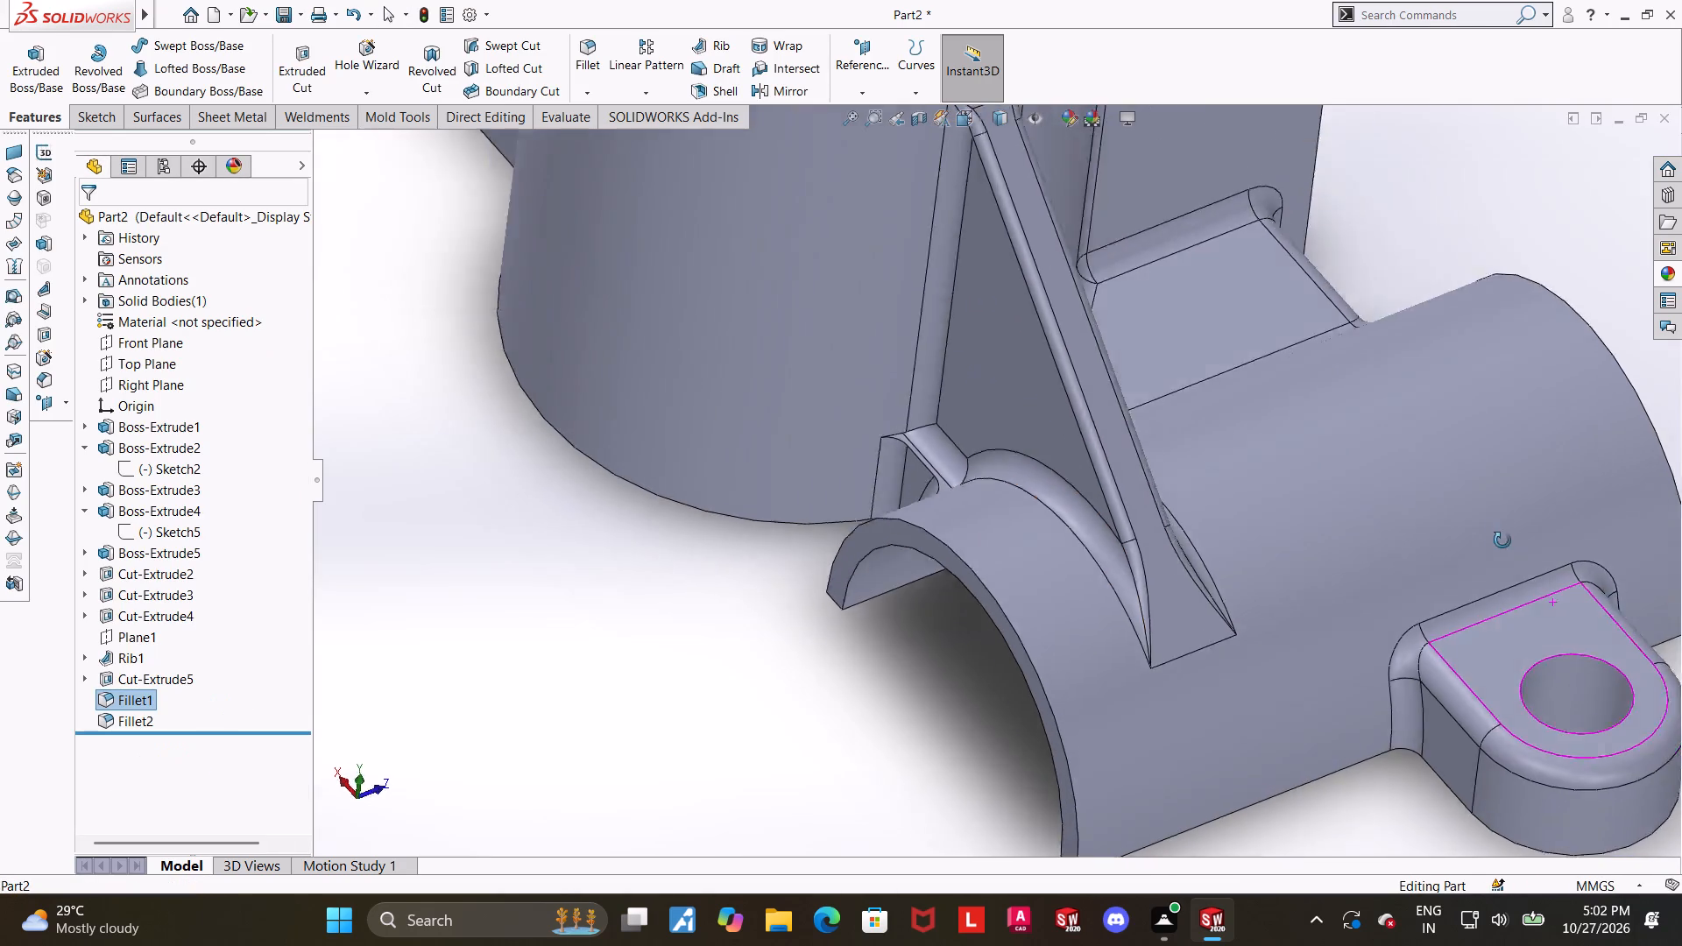
pyautogui.moveTo(1502, 540); pyautogui.dragTo(1424, 622, button='middle')
pyautogui.scroll(5, 1421, 624)
pyautogui.scroll(-4, 1431, 401)
pyautogui.moveTo(1294, 459); pyautogui.dragTo(1454, 407, button='middle')
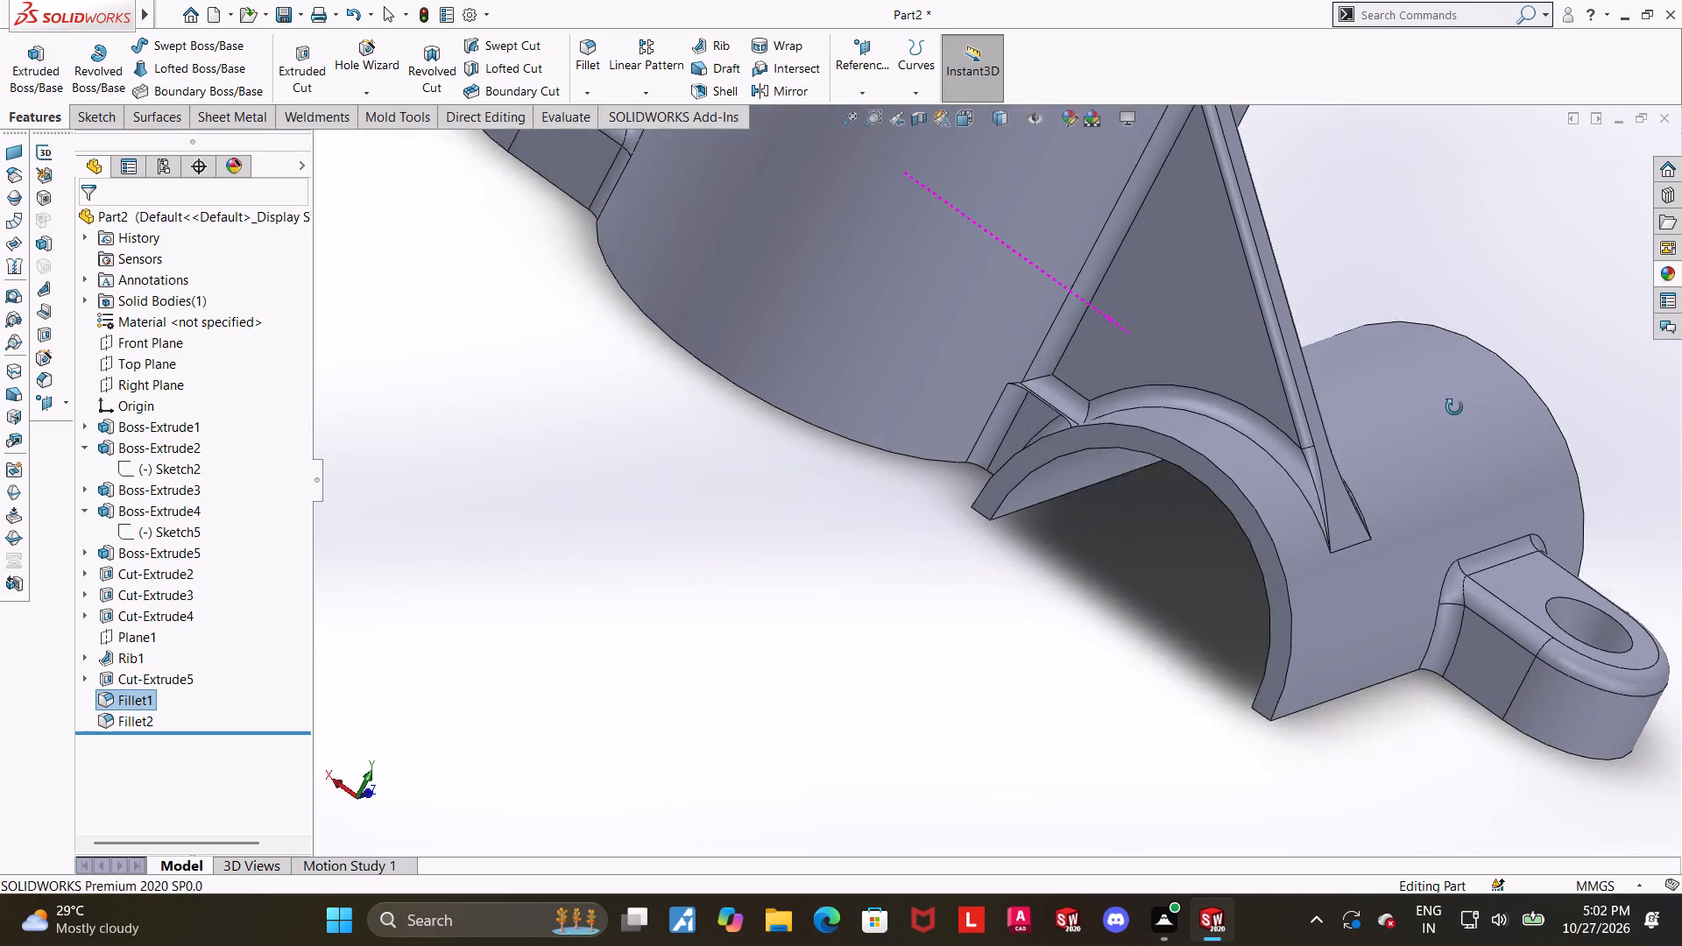
pyautogui.moveTo(1454, 407); pyautogui.dragTo(1422, 474, button='middle')
pyautogui.scroll(-3, 900, 548)
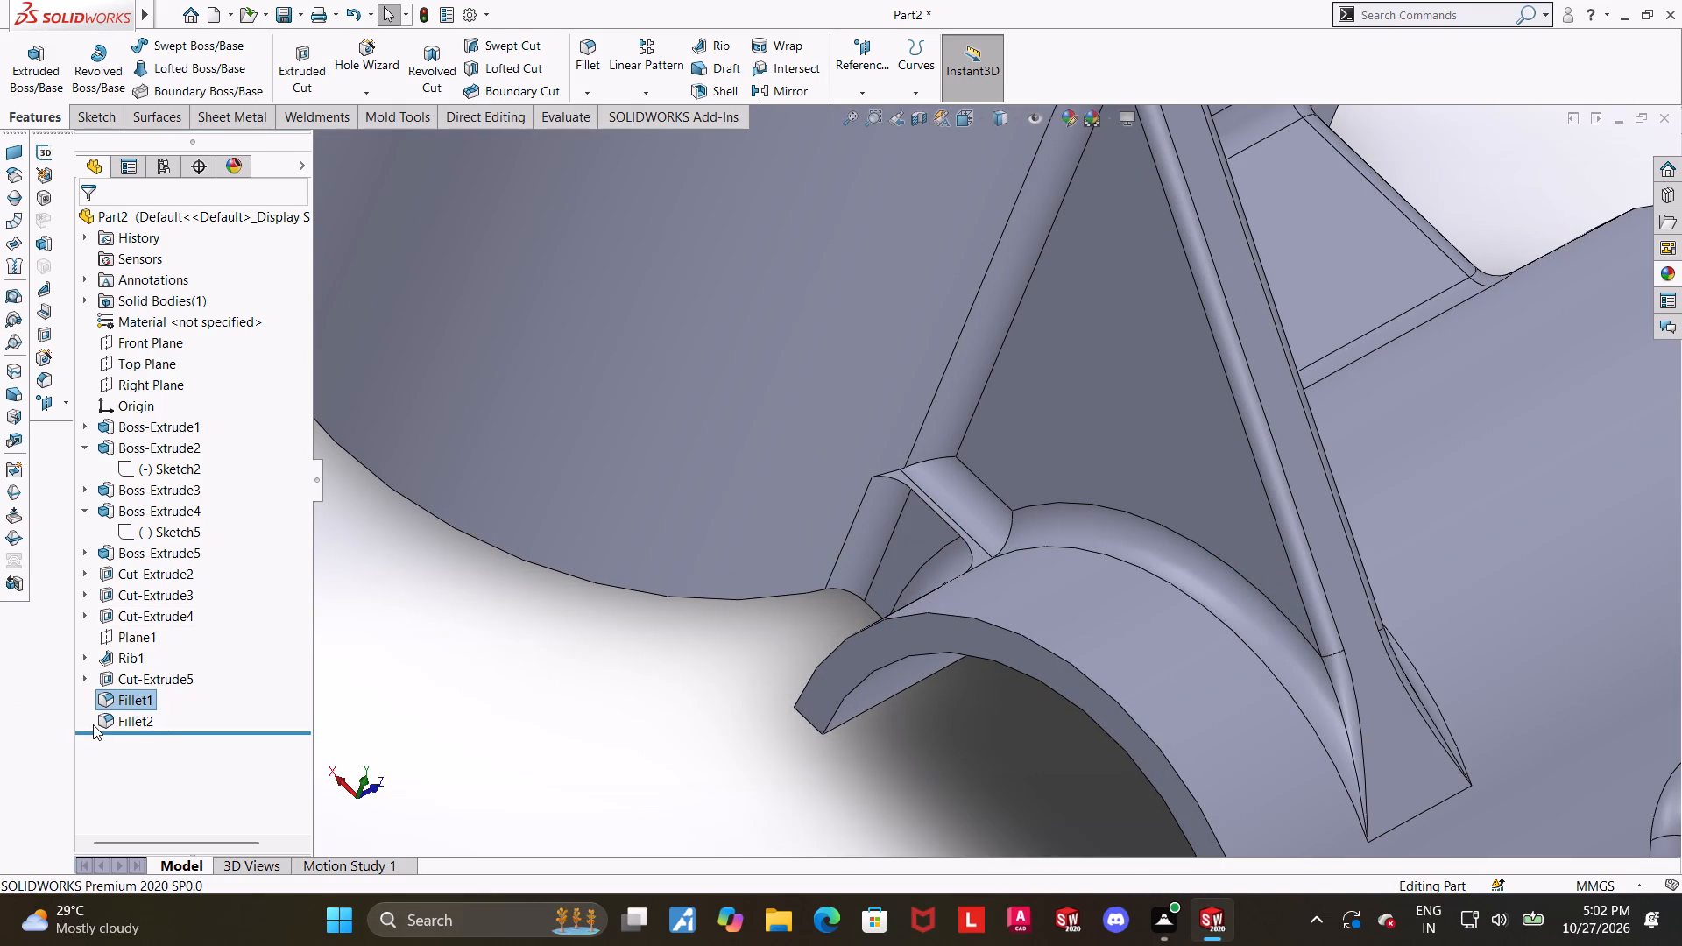
pyautogui.click(101, 722)
pyautogui.click(120, 671)
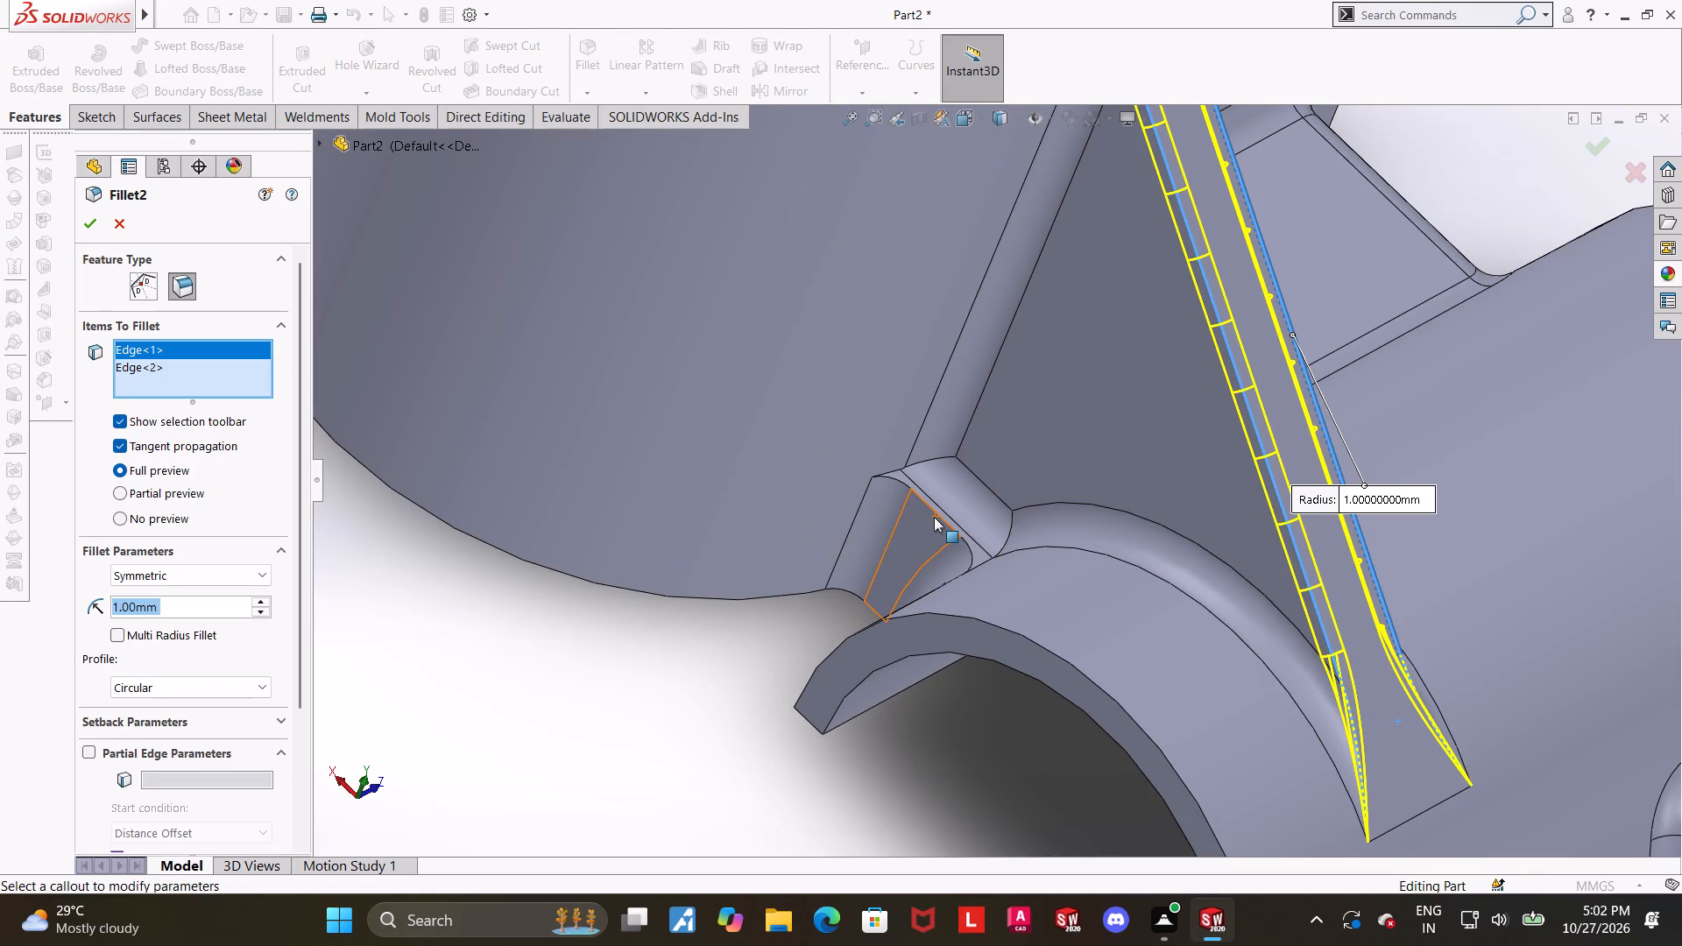
pyautogui.click(938, 514)
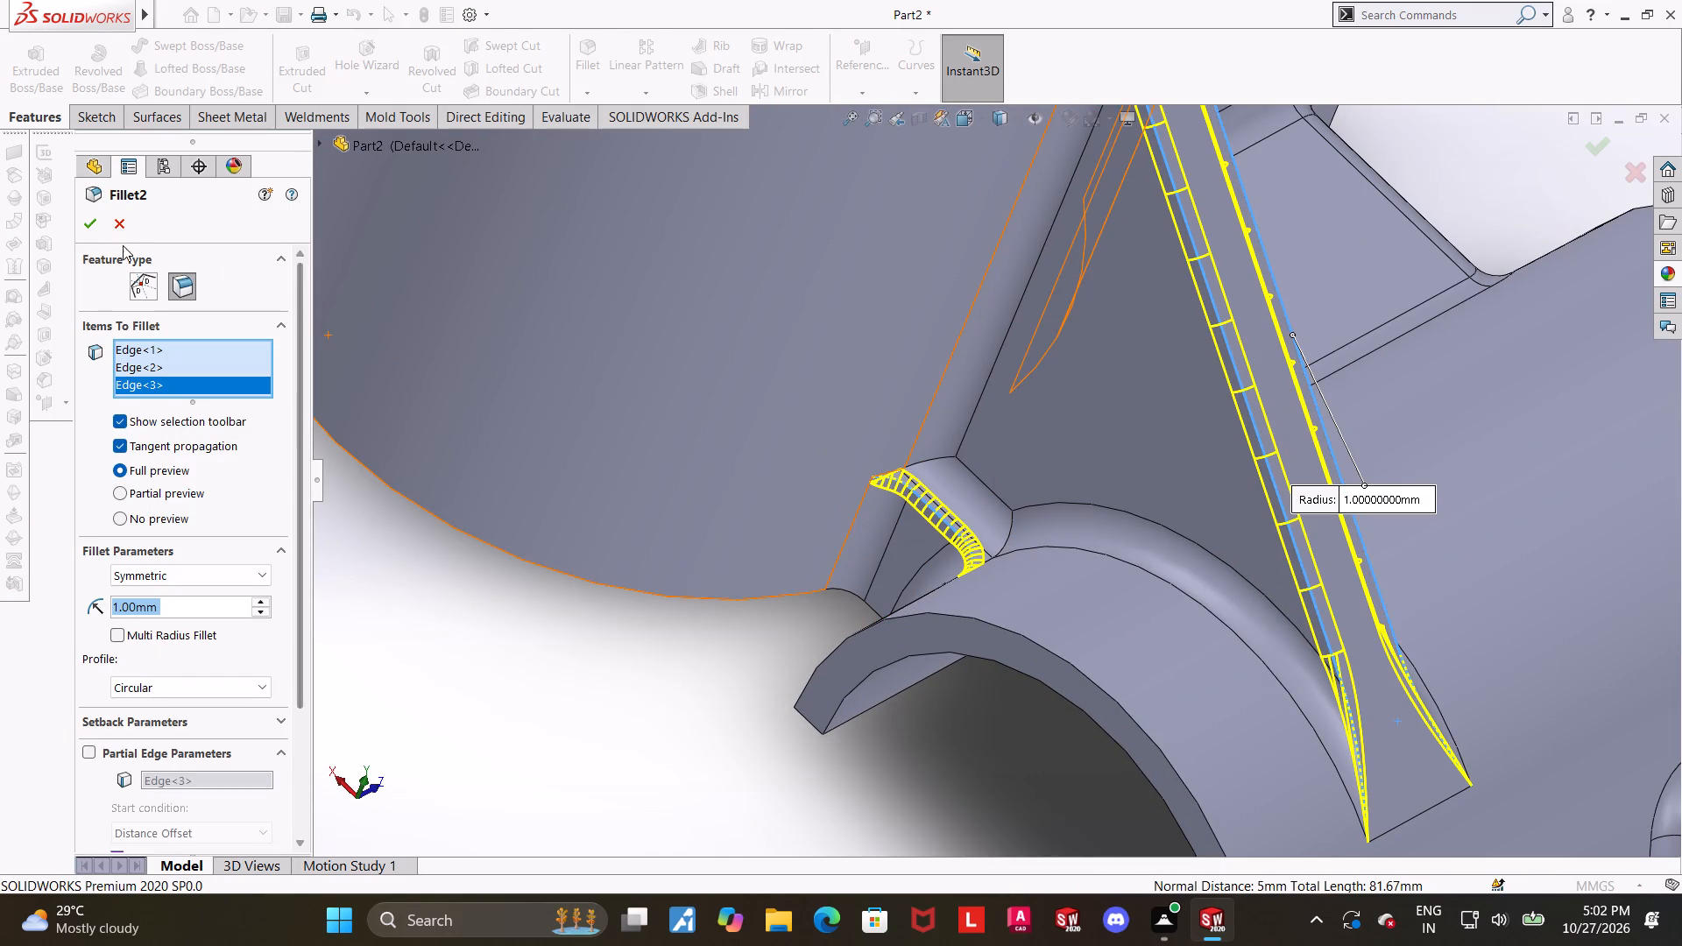
pyautogui.click(94, 219)
pyautogui.scroll(3, 694, 602)
pyautogui.click(801, 647)
# Examine the updated fillets on the whole part, returning to the isometric view.
pyautogui.scroll(1, 1252, 712)
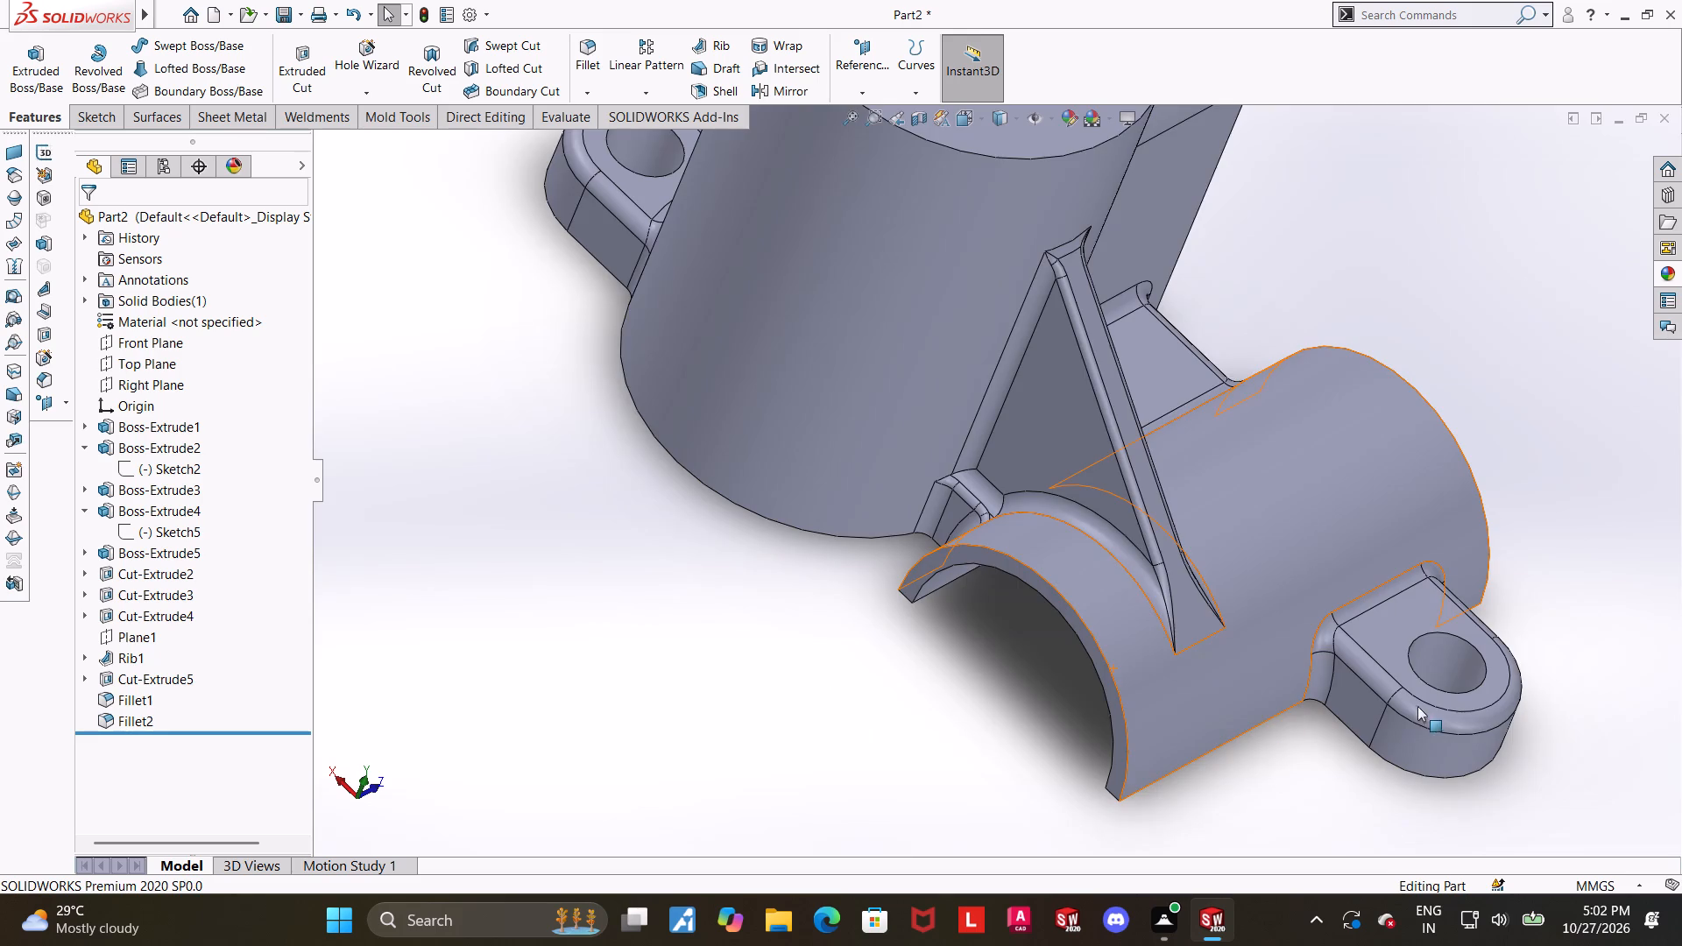
pyautogui.scroll(4, 1420, 690)
pyautogui.moveTo(1495, 651); pyautogui.dragTo(1304, 734, button='middle')
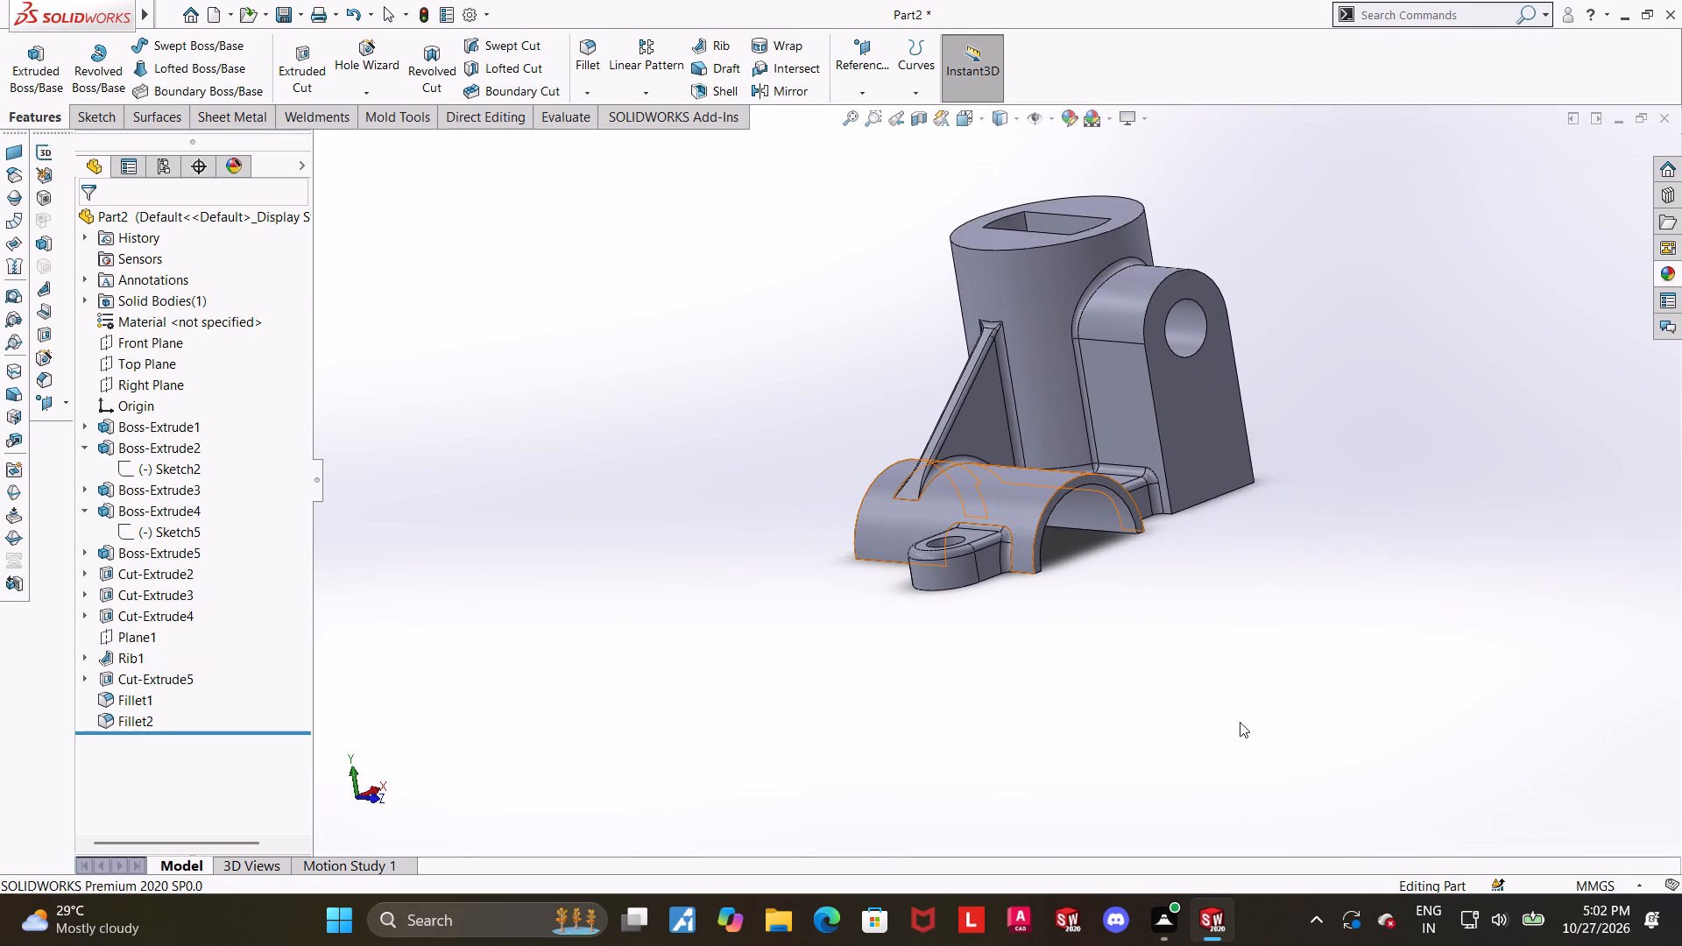
pyautogui.scroll(1, 1159, 723)
pyautogui.scroll(-2, 1133, 613)
pyautogui.moveTo(1130, 647); pyautogui.dragTo(1150, 689, button='middle')
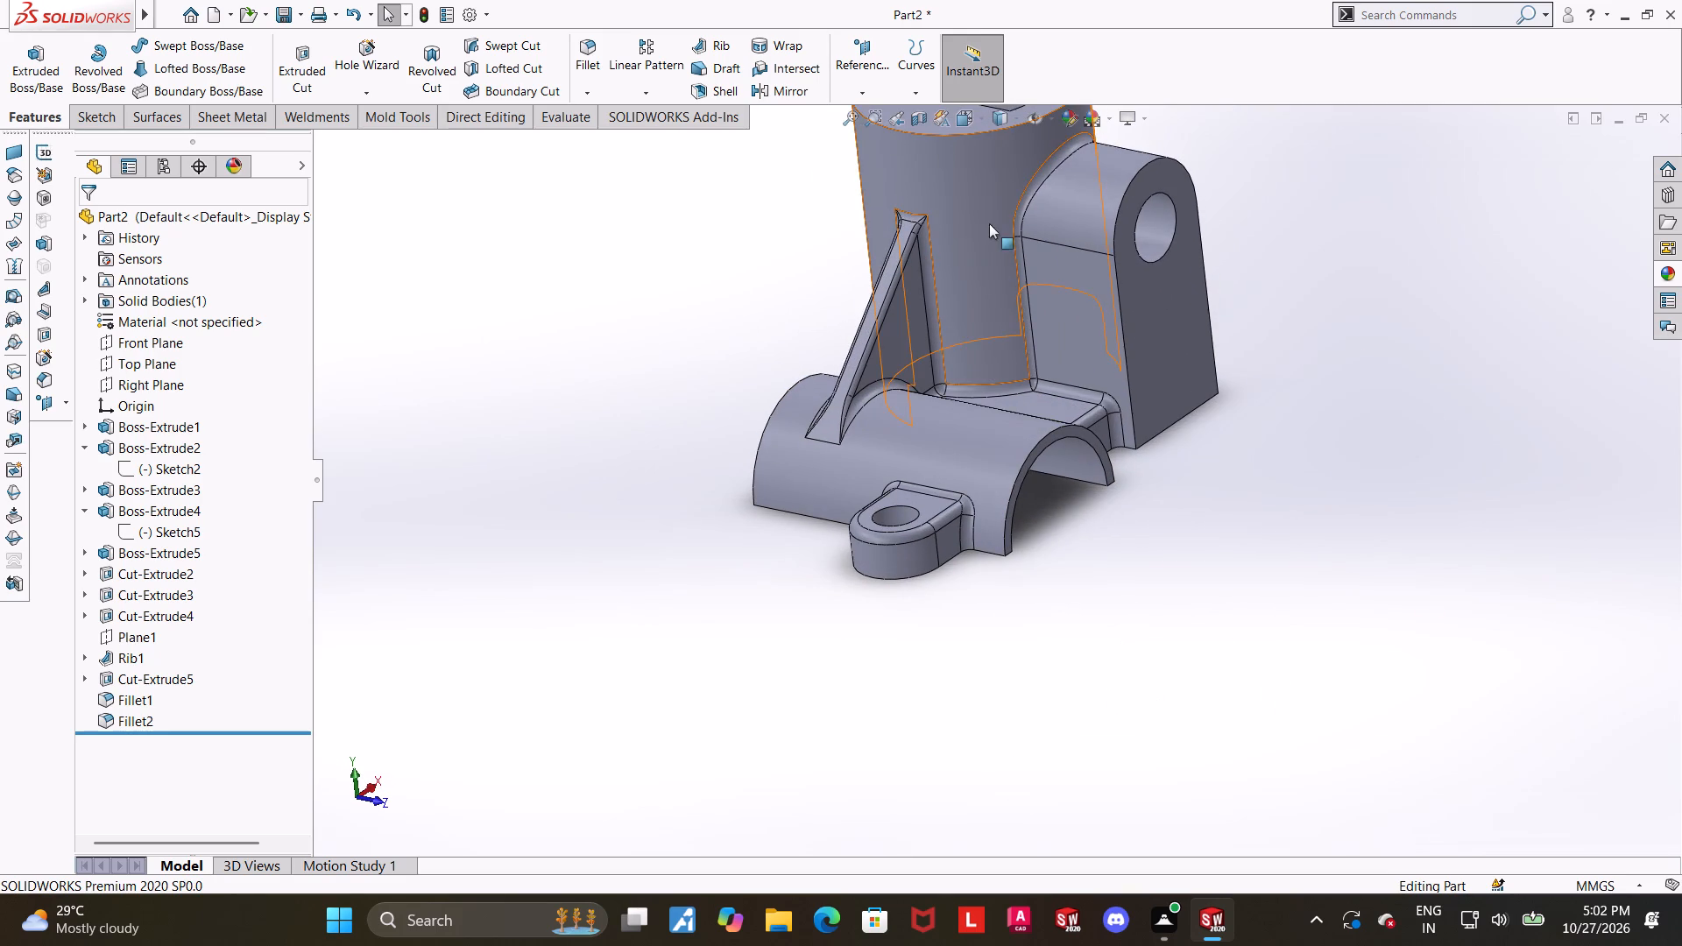
pyautogui.click(966, 116)
pyautogui.click(799, 527)
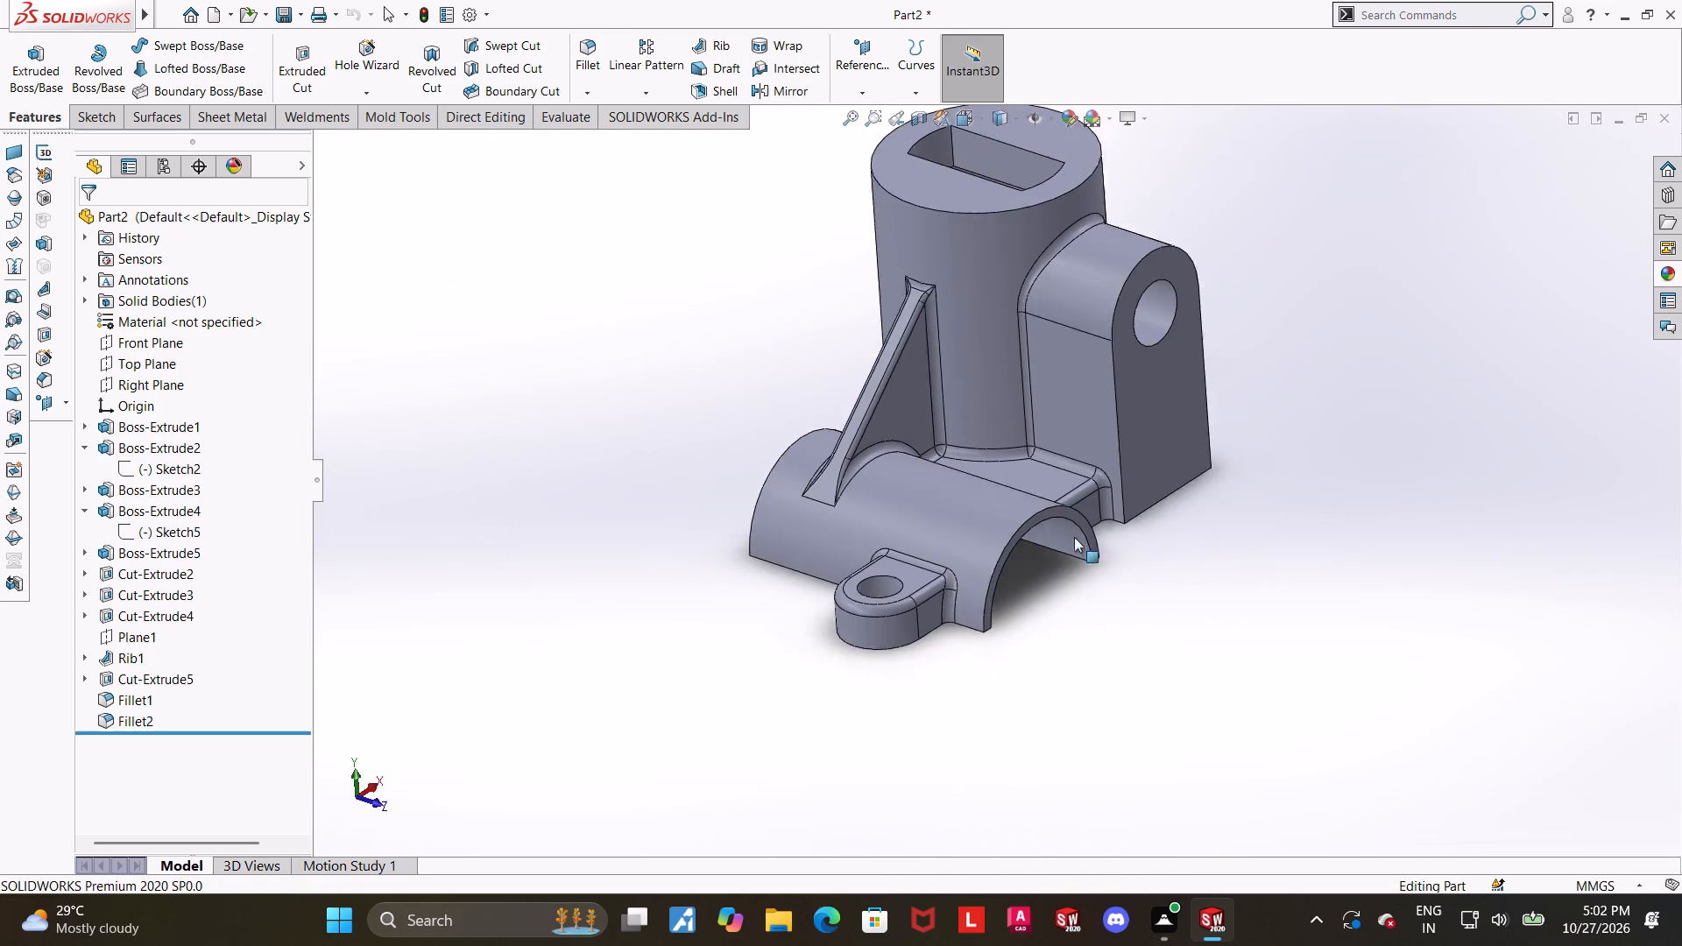
pyautogui.scroll(-1, 1139, 595)
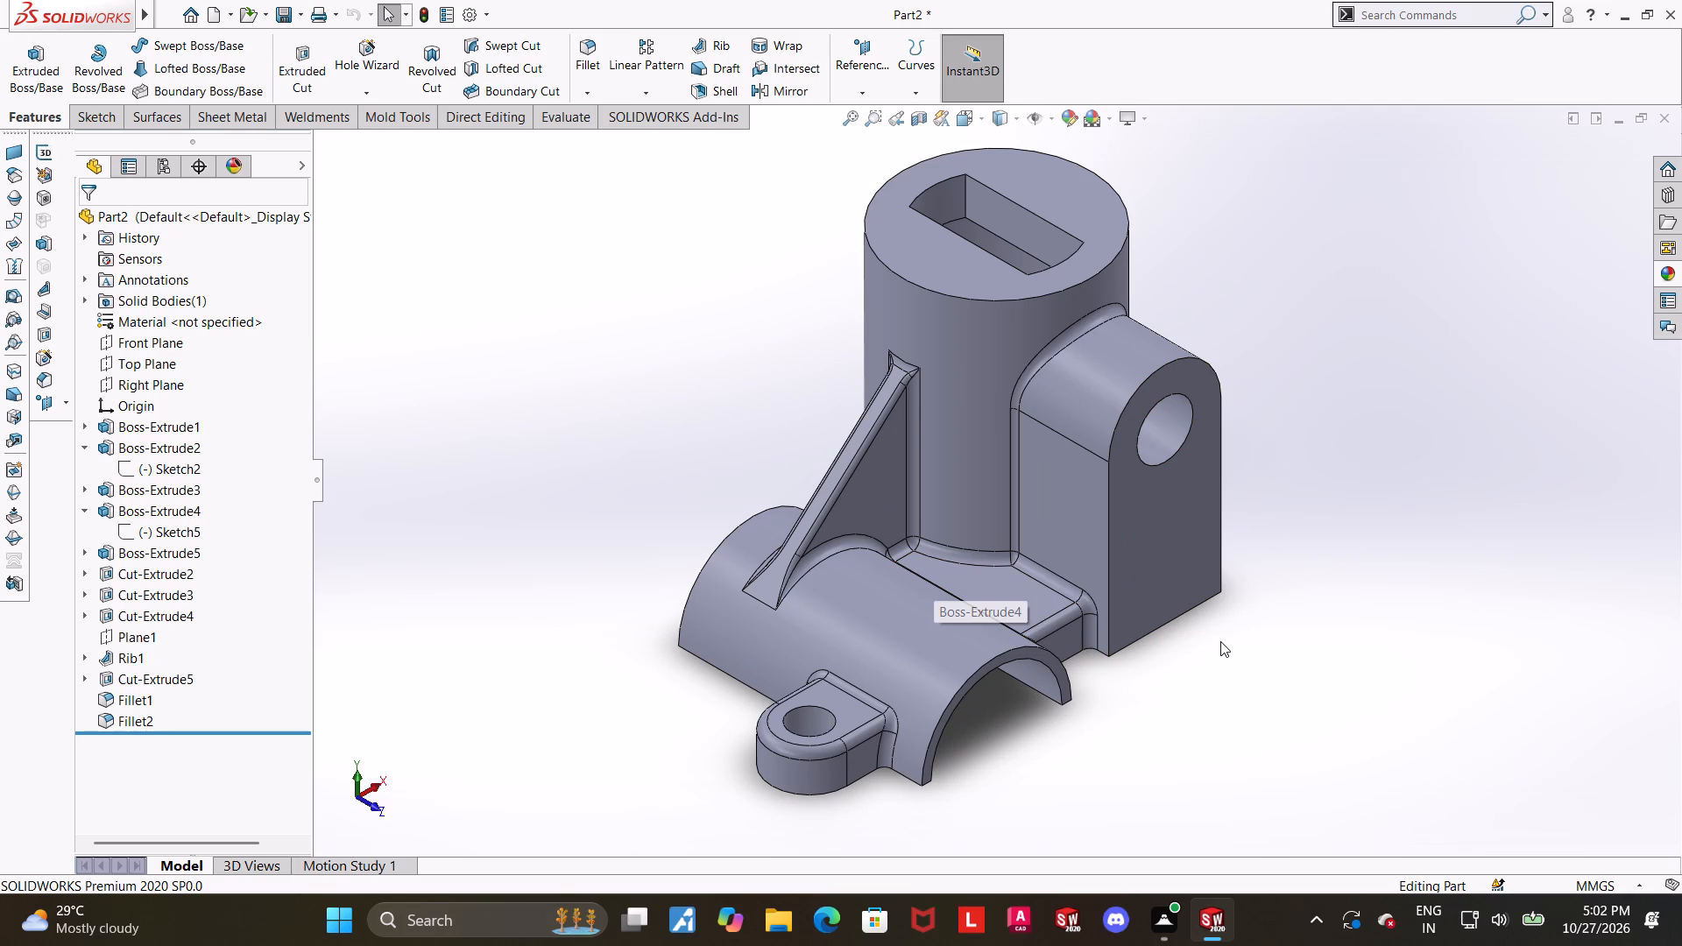
pyautogui.scroll(1, 1220, 641)
pyautogui.scroll(-1, 1091, 456)
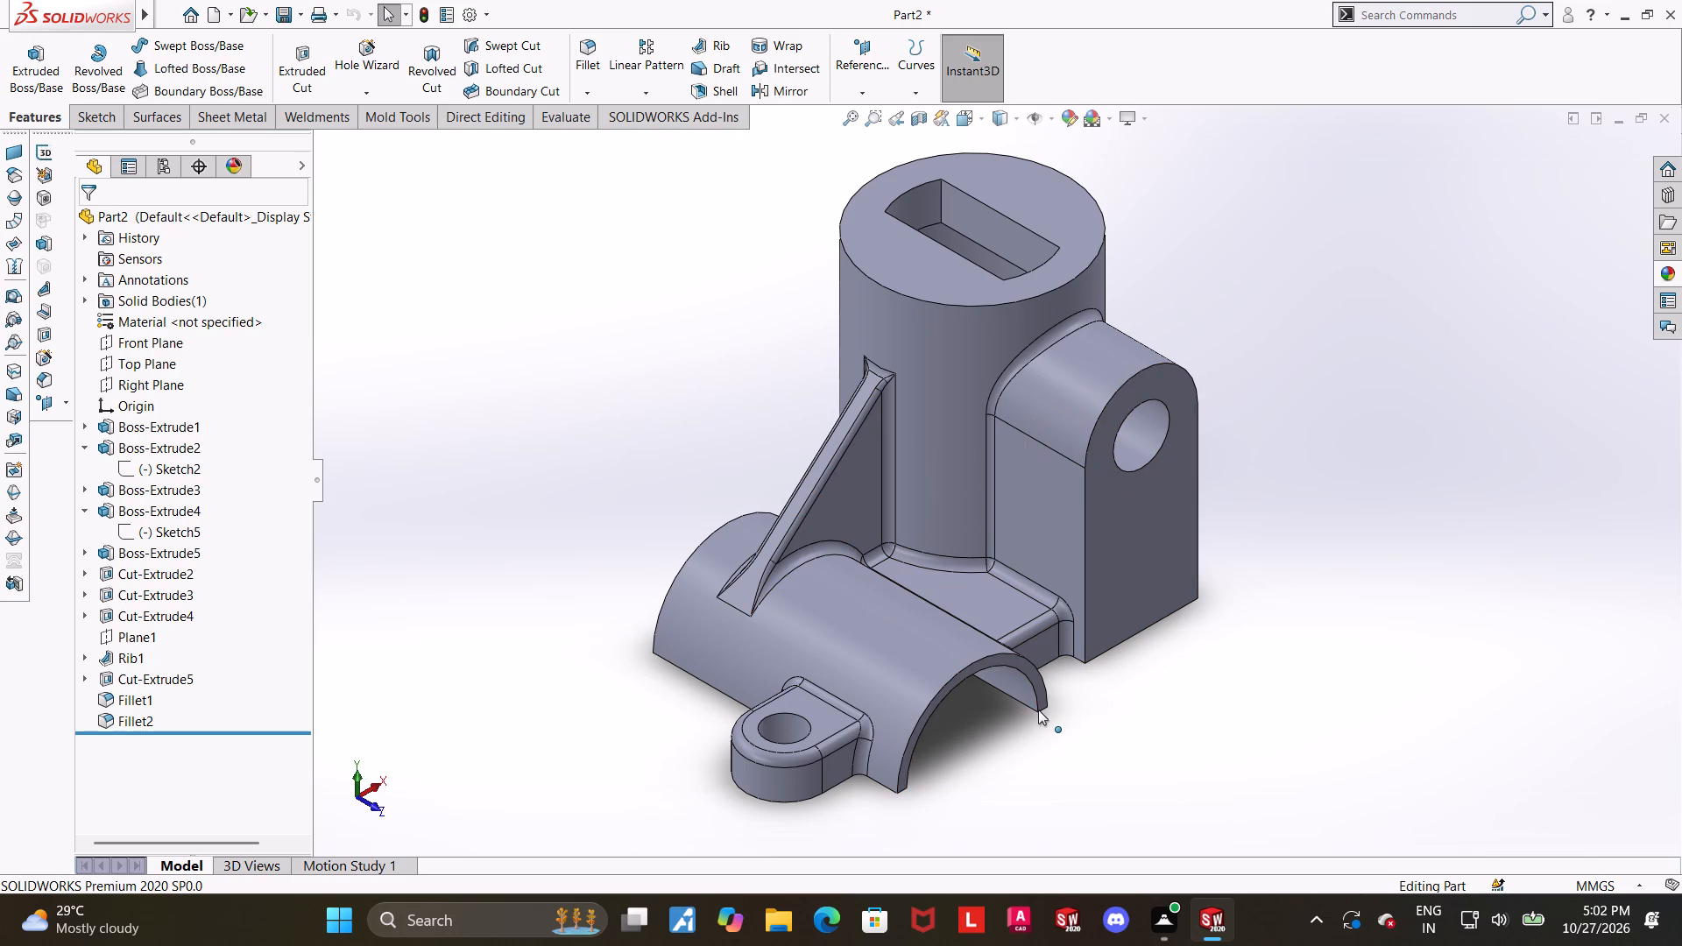
# Measure the outer and inner curved faces of the half-cylinder shell.
pyautogui.moveTo(1023, 709); pyautogui.dragTo(957, 493, button='middle')
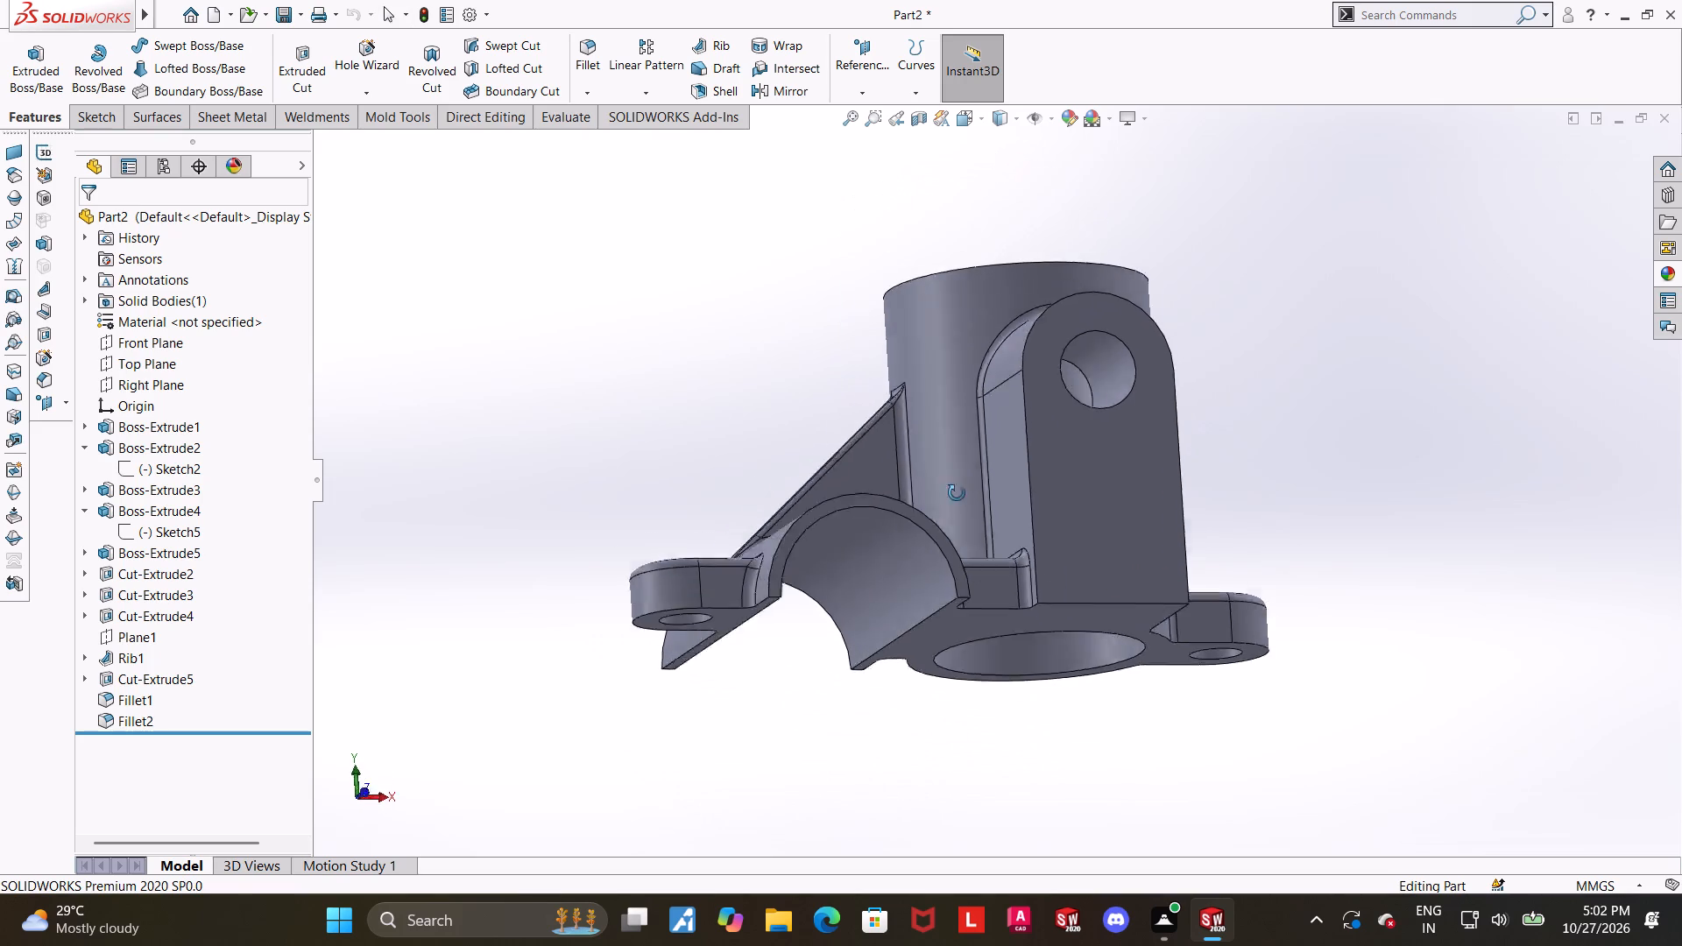
pyautogui.moveTo(957, 493); pyautogui.dragTo(951, 484, button='middle')
pyautogui.click(595, 116)
pyautogui.click(210, 62)
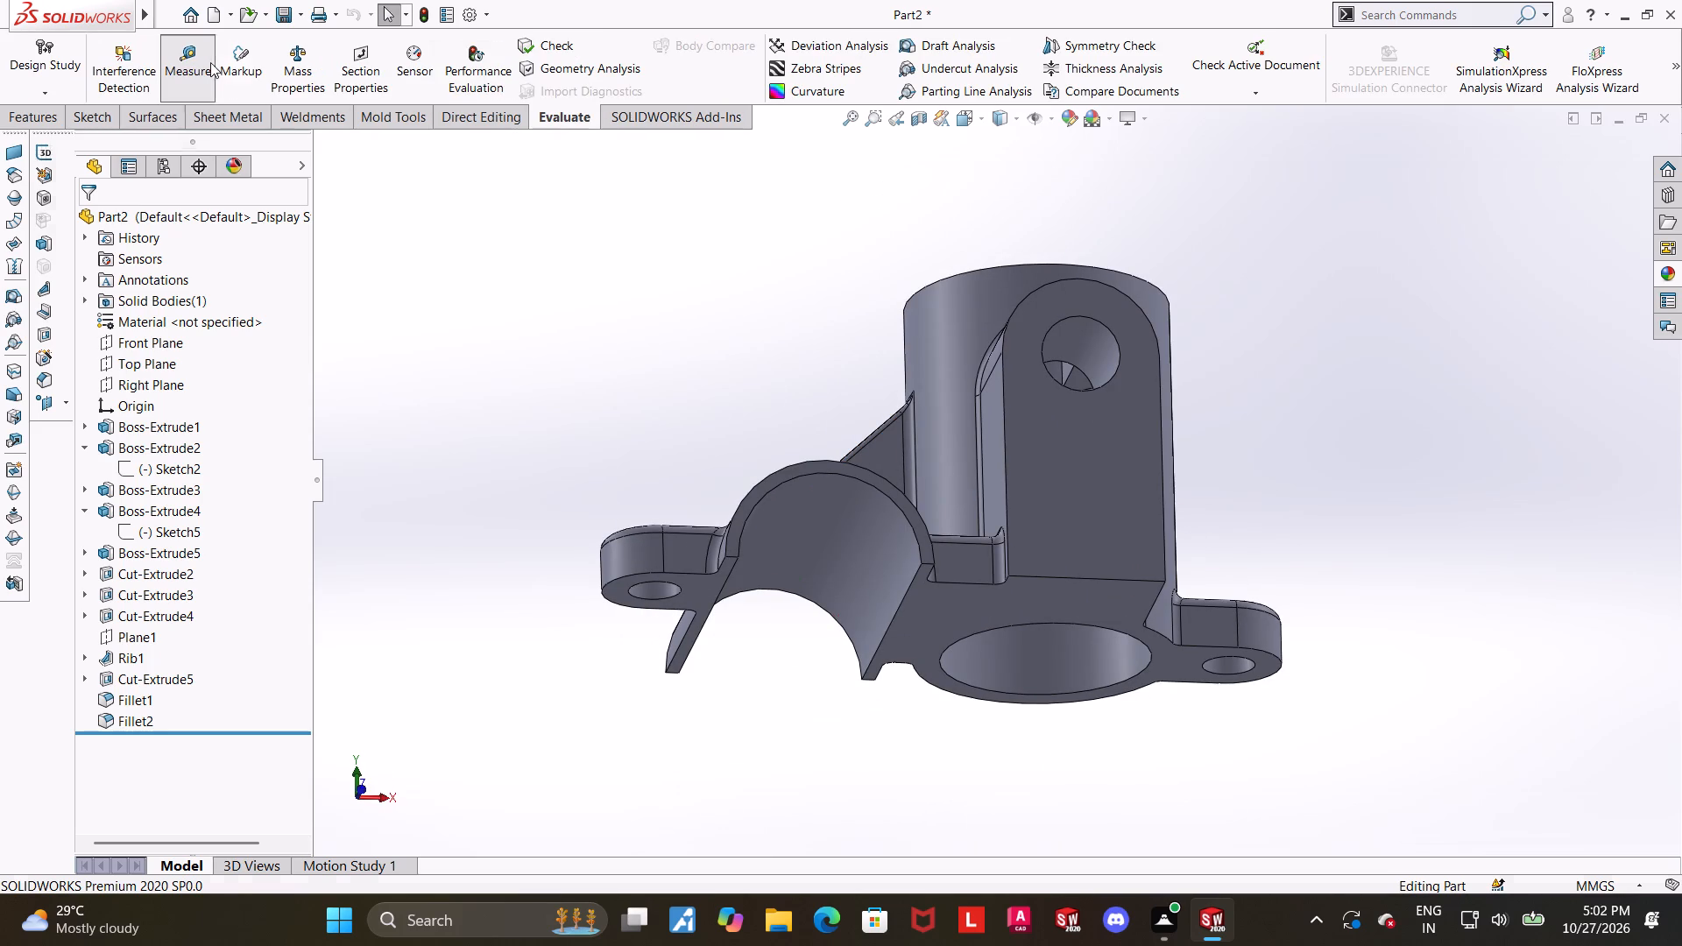
pyautogui.moveTo(623, 377); pyautogui.dragTo(783, 706, button='middle')
pyautogui.click(933, 662)
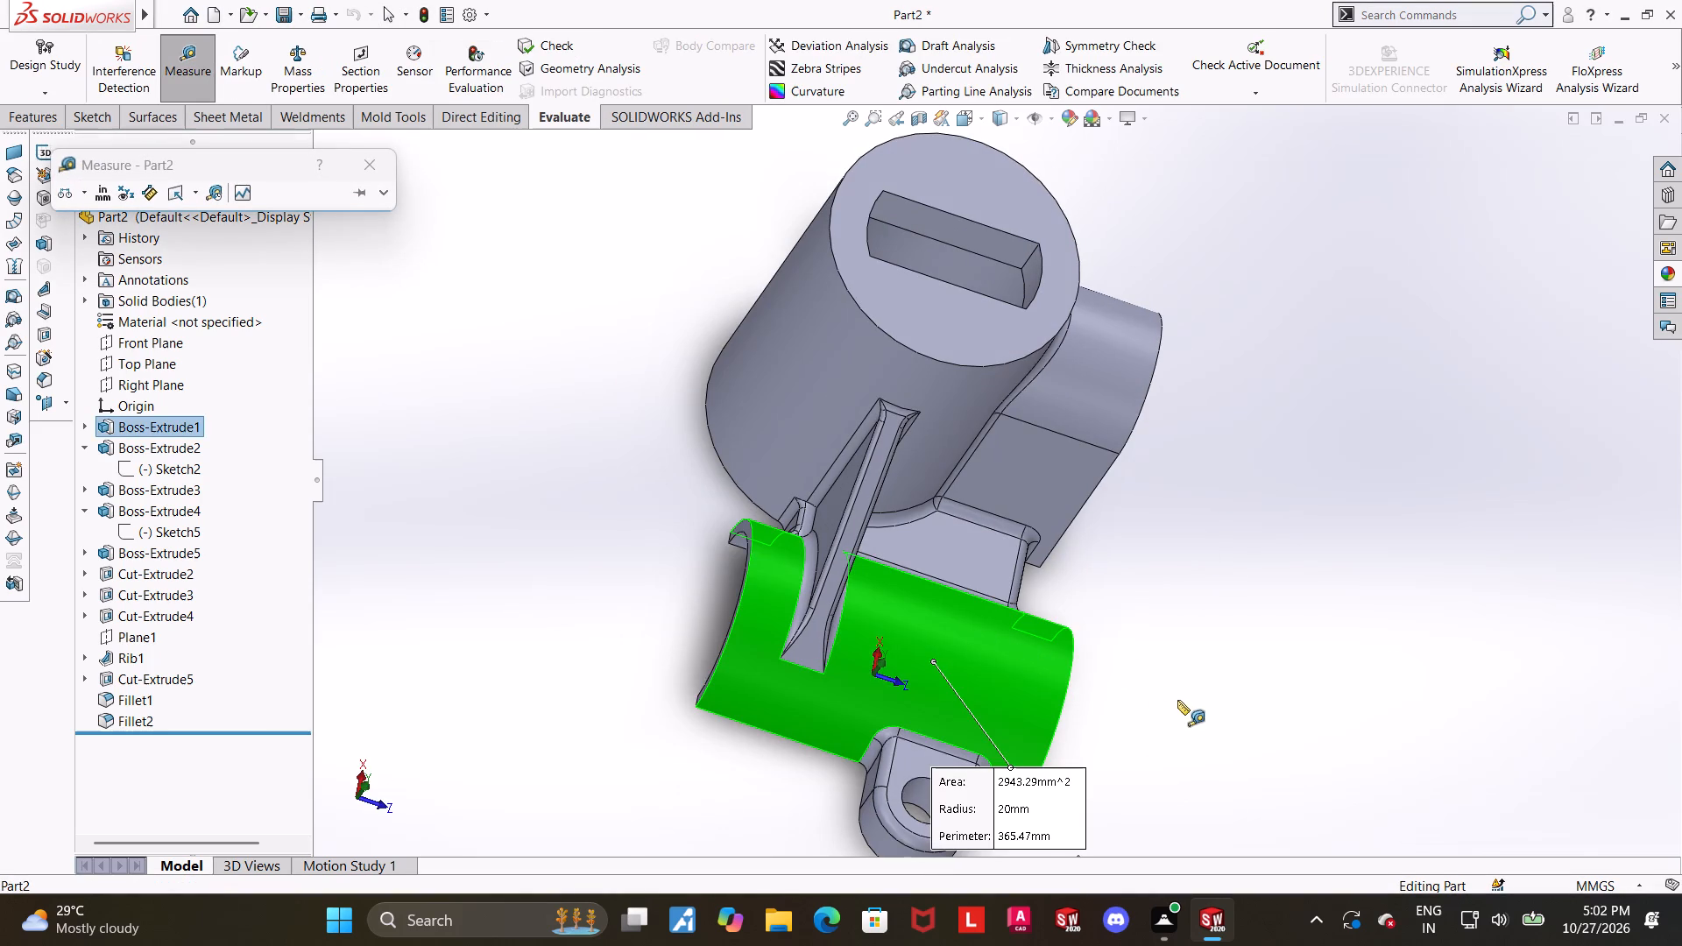
pyautogui.moveTo(1177, 701); pyautogui.dragTo(988, 405, button='middle')
pyautogui.press('Escape')
pyautogui.click(195, 49)
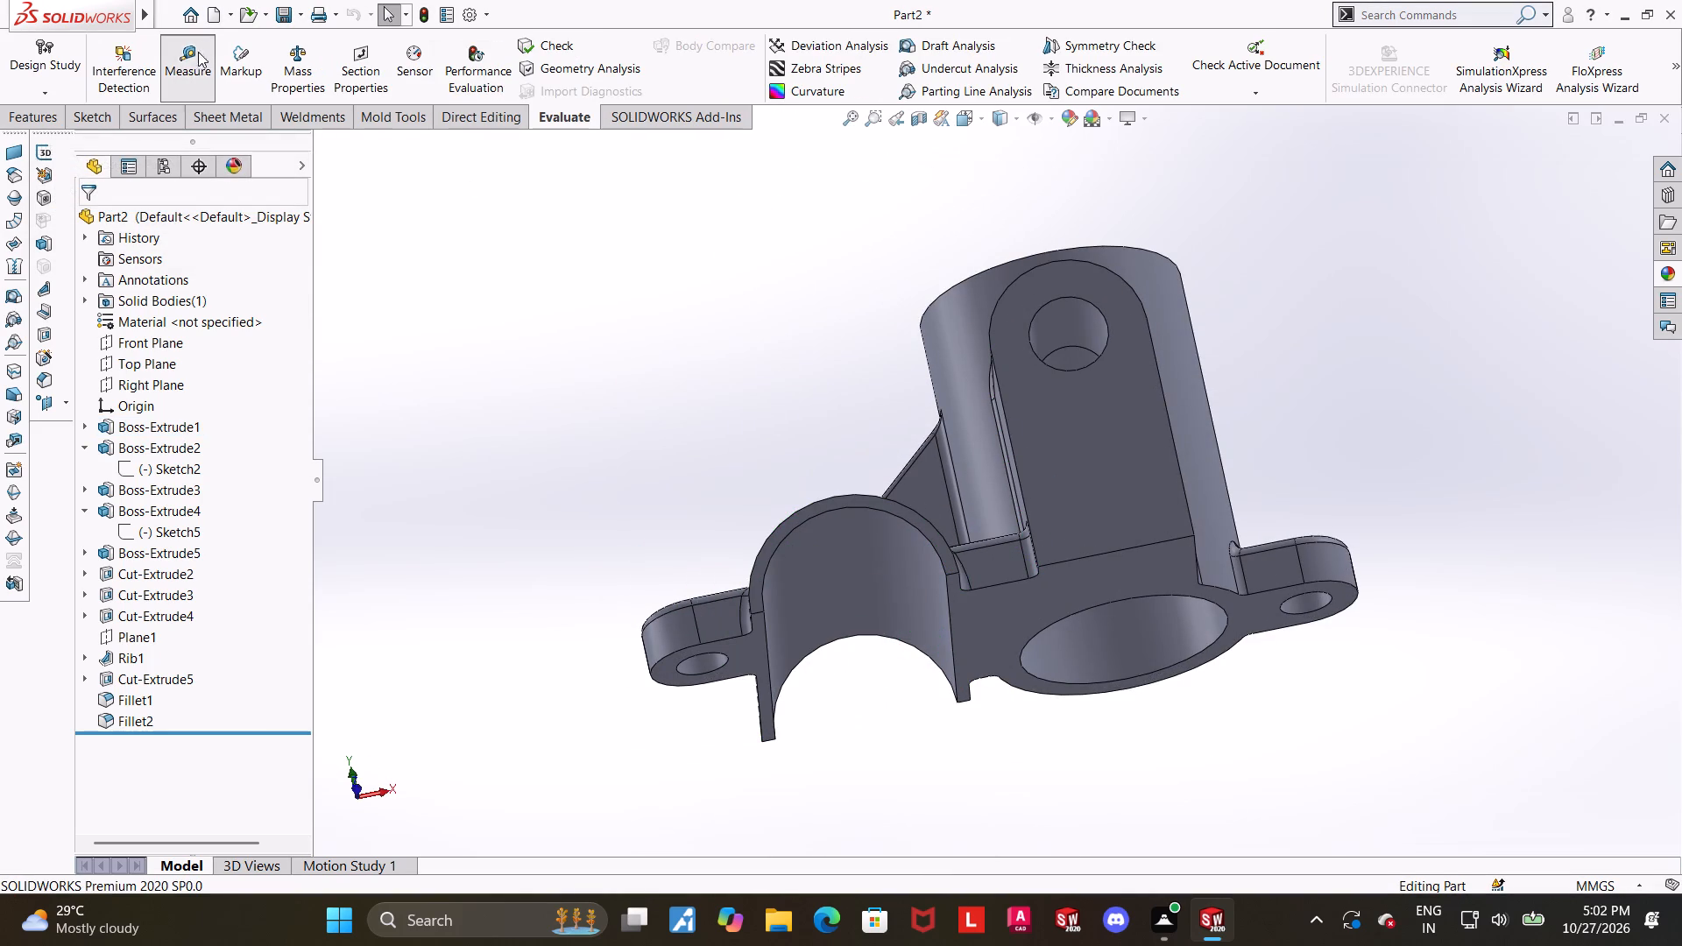
pyautogui.click(837, 573)
pyautogui.press('Escape')
# Examine the part from its underside and around the arch boss, ending in the front view.
pyautogui.moveTo(1466, 465); pyautogui.dragTo(1471, 482, button='middle')
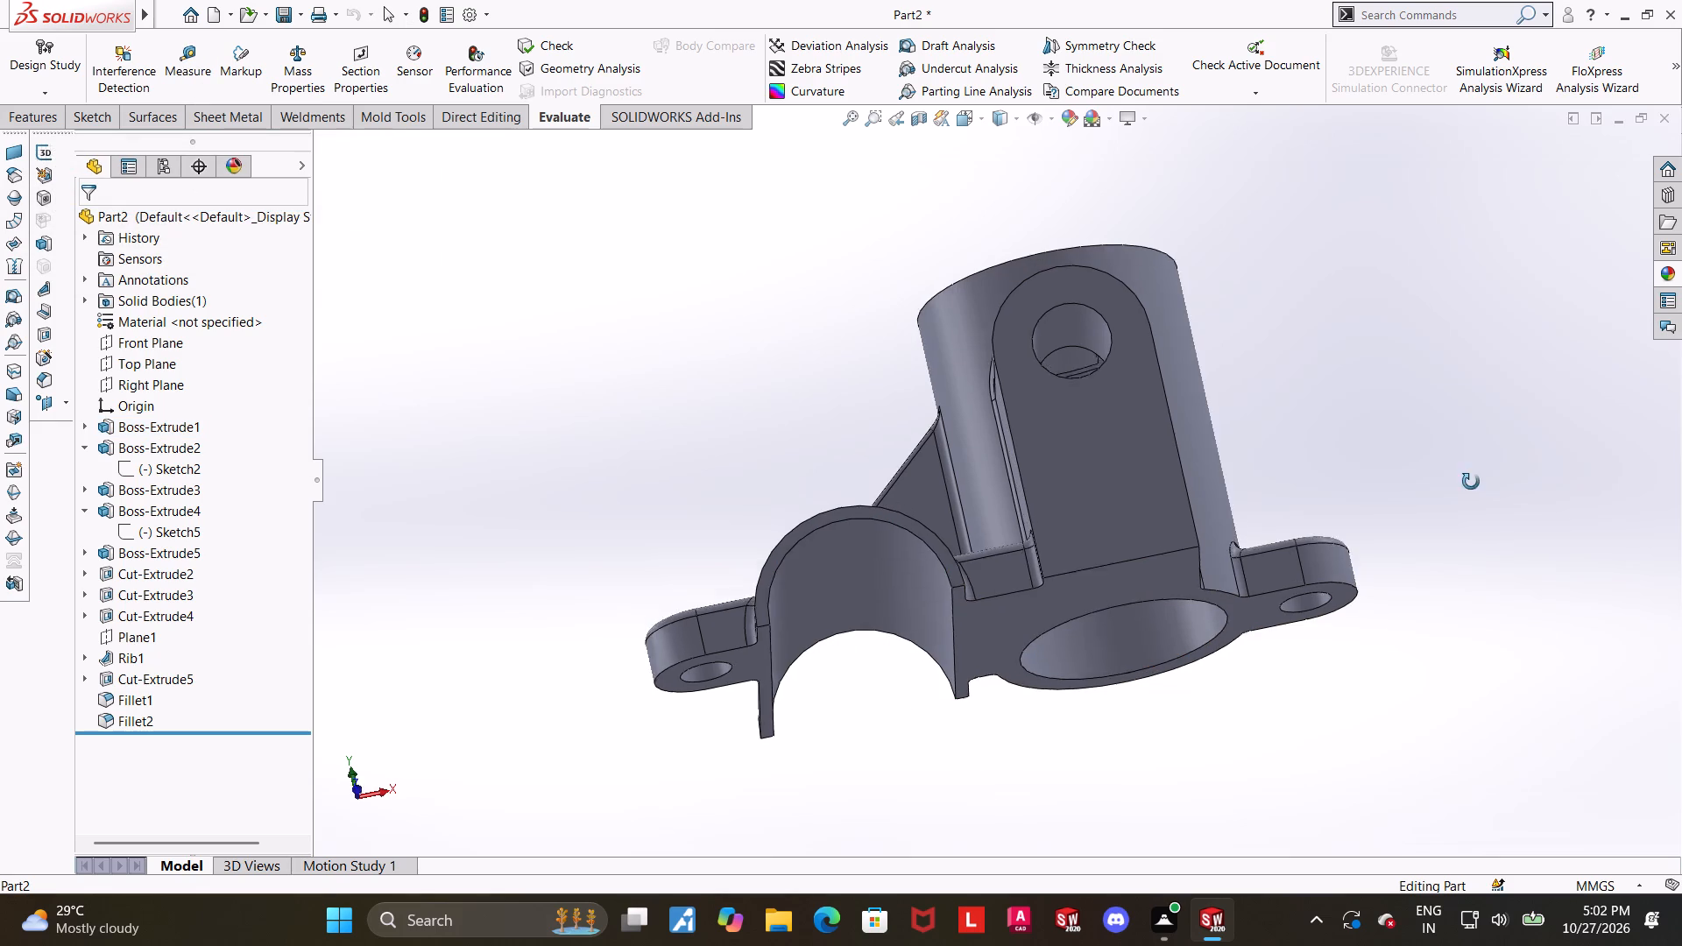
pyautogui.moveTo(1471, 482); pyautogui.dragTo(1458, 280, button='middle')
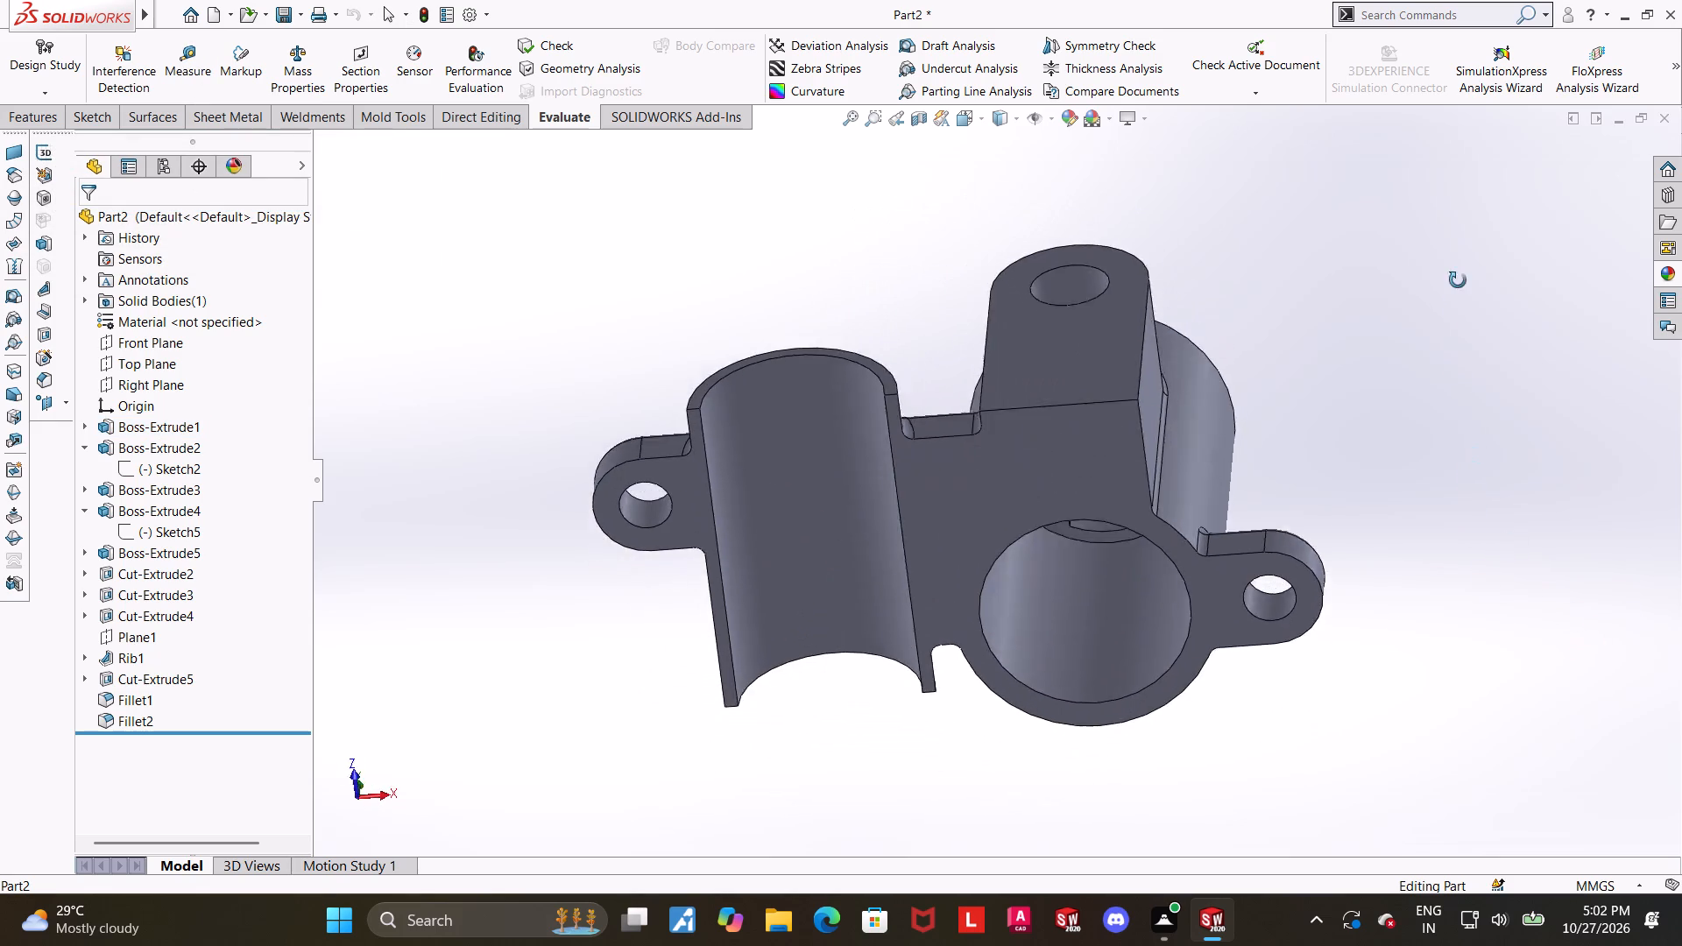
pyautogui.moveTo(1458, 280); pyautogui.dragTo(1480, 469, button='middle')
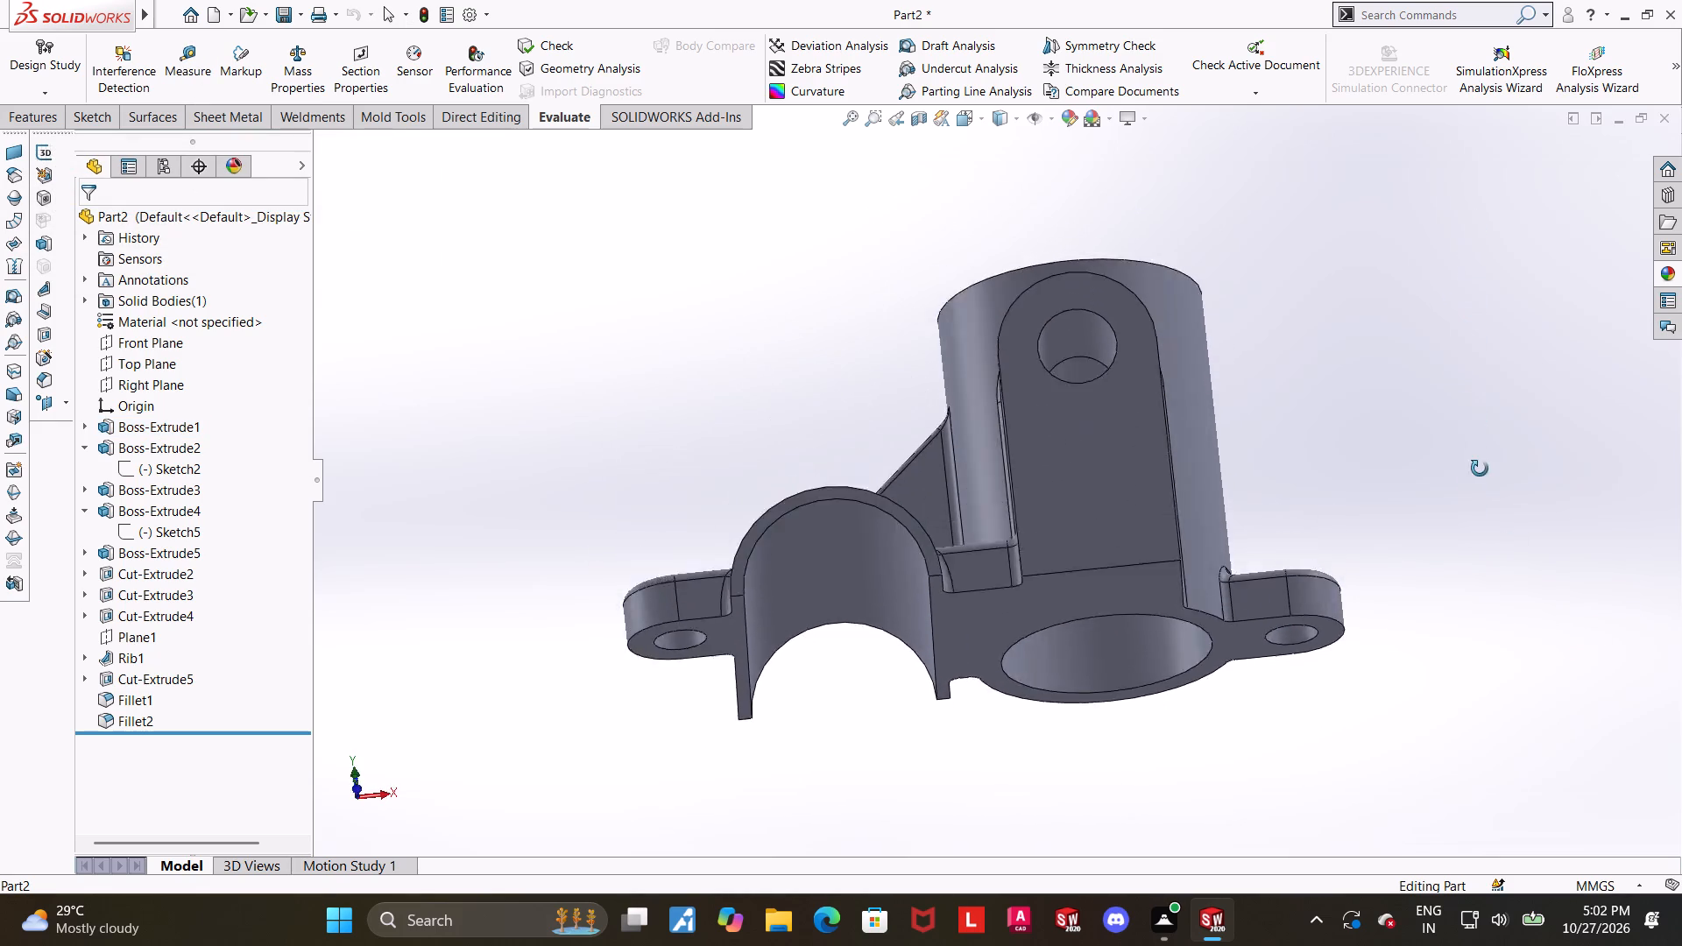
pyautogui.moveTo(1480, 469); pyautogui.dragTo(1511, 619, button='middle')
pyautogui.click(944, 121)
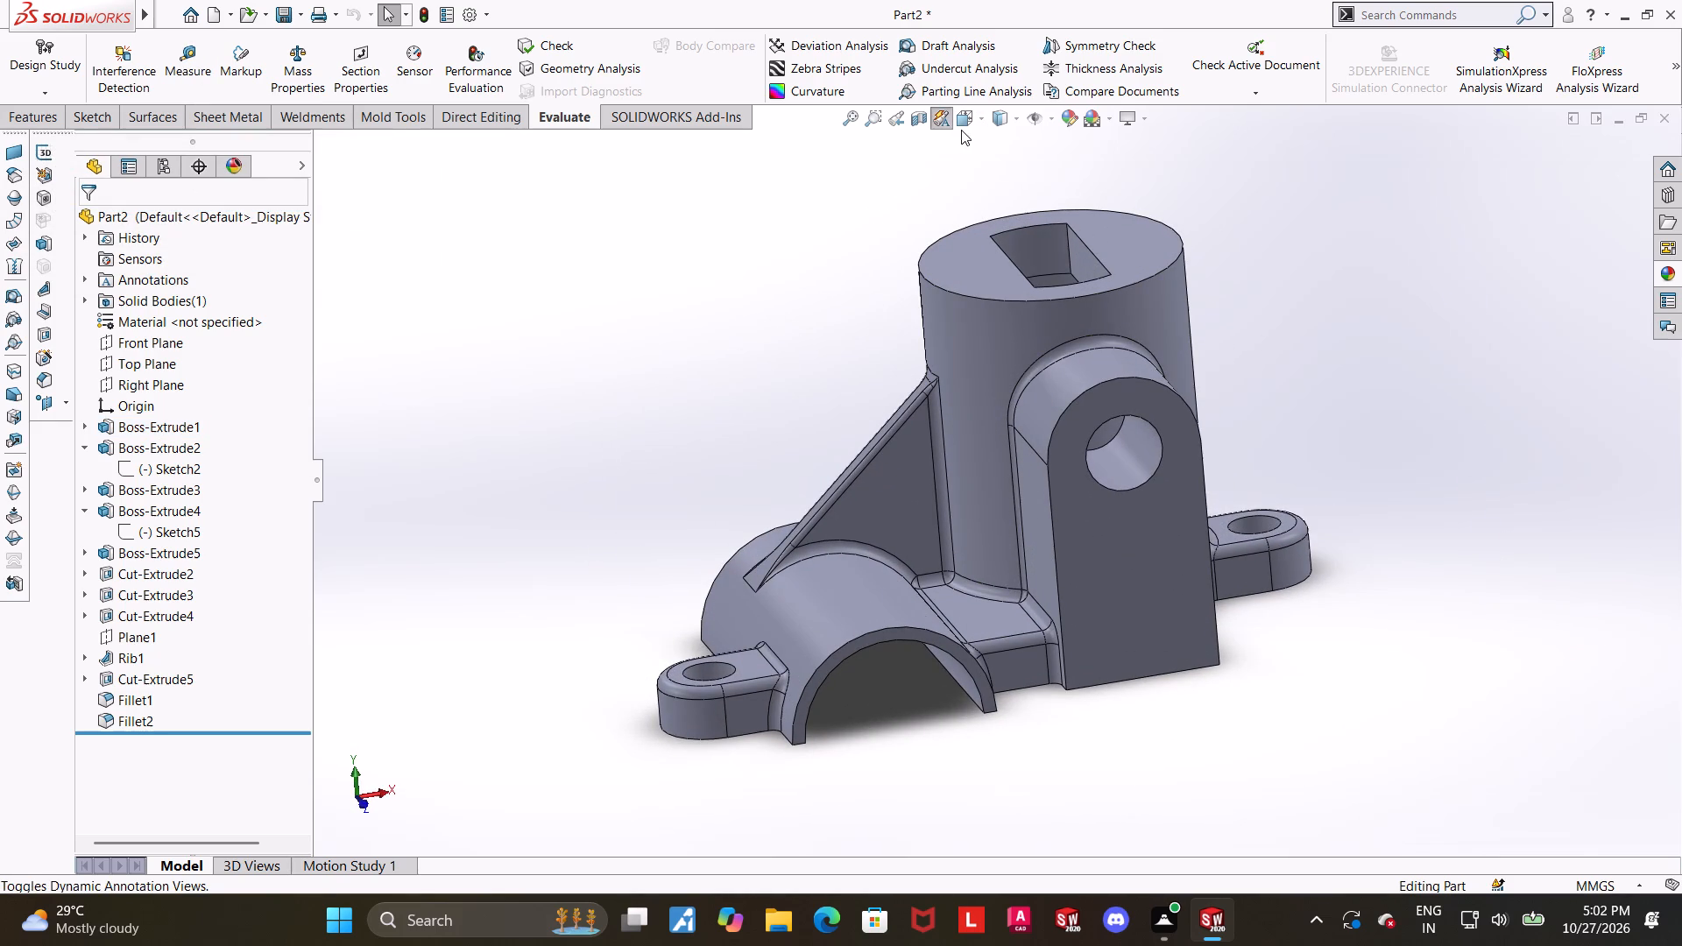
pyautogui.click(944, 125)
pyautogui.click(960, 125)
pyautogui.click(894, 539)
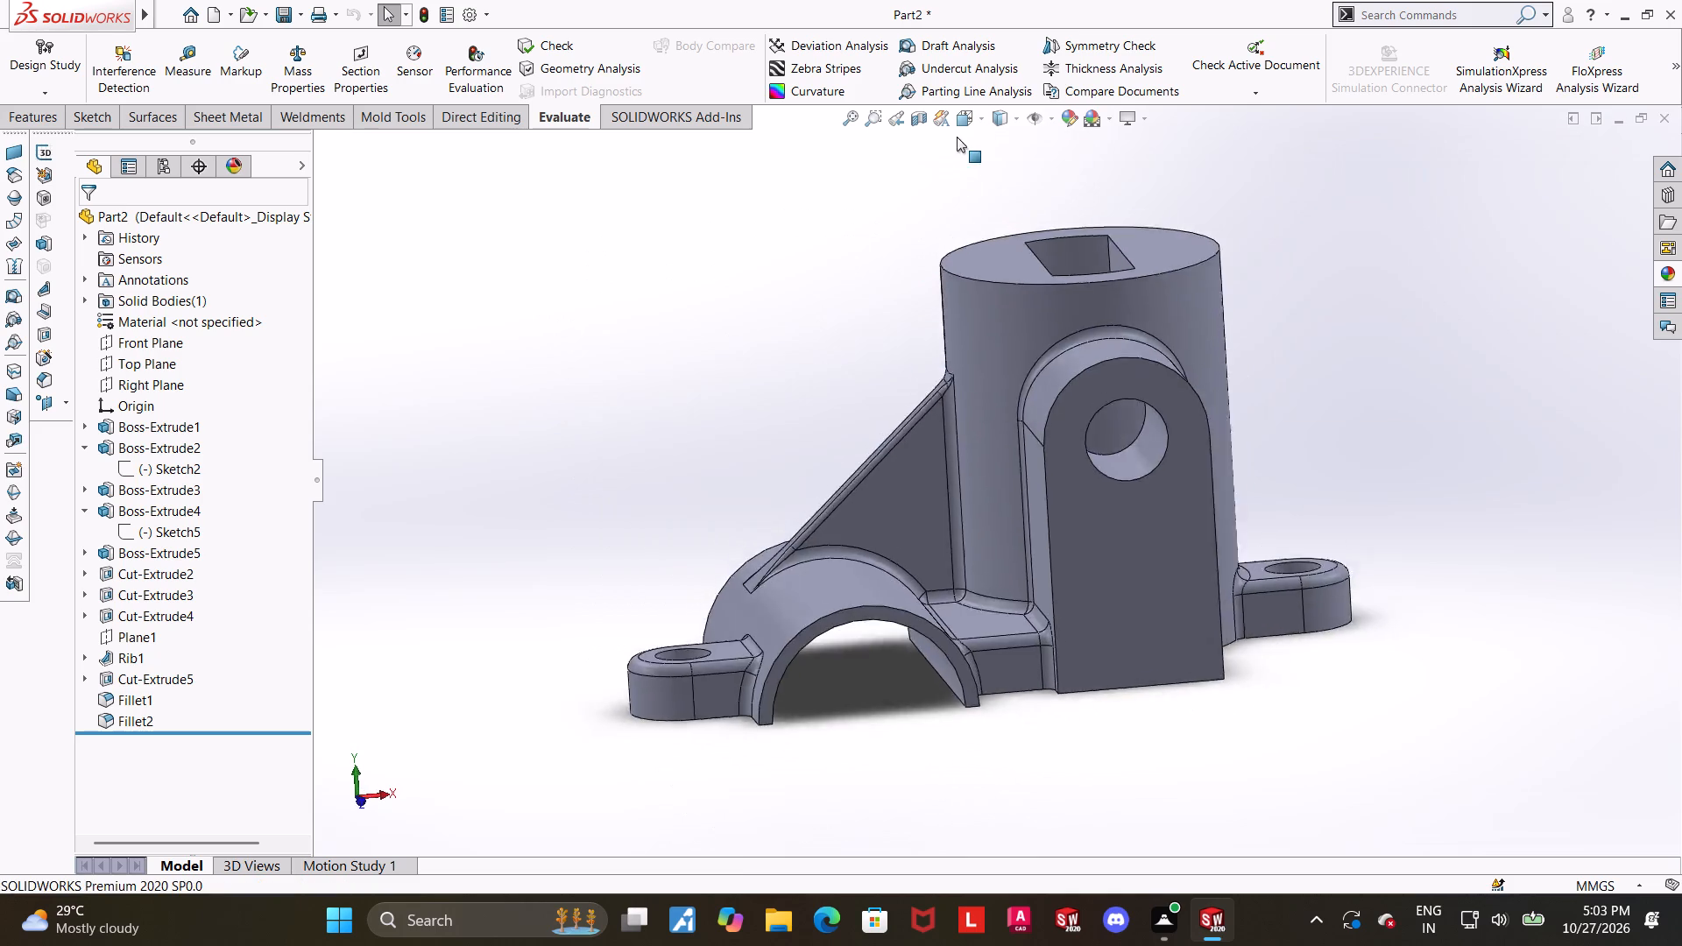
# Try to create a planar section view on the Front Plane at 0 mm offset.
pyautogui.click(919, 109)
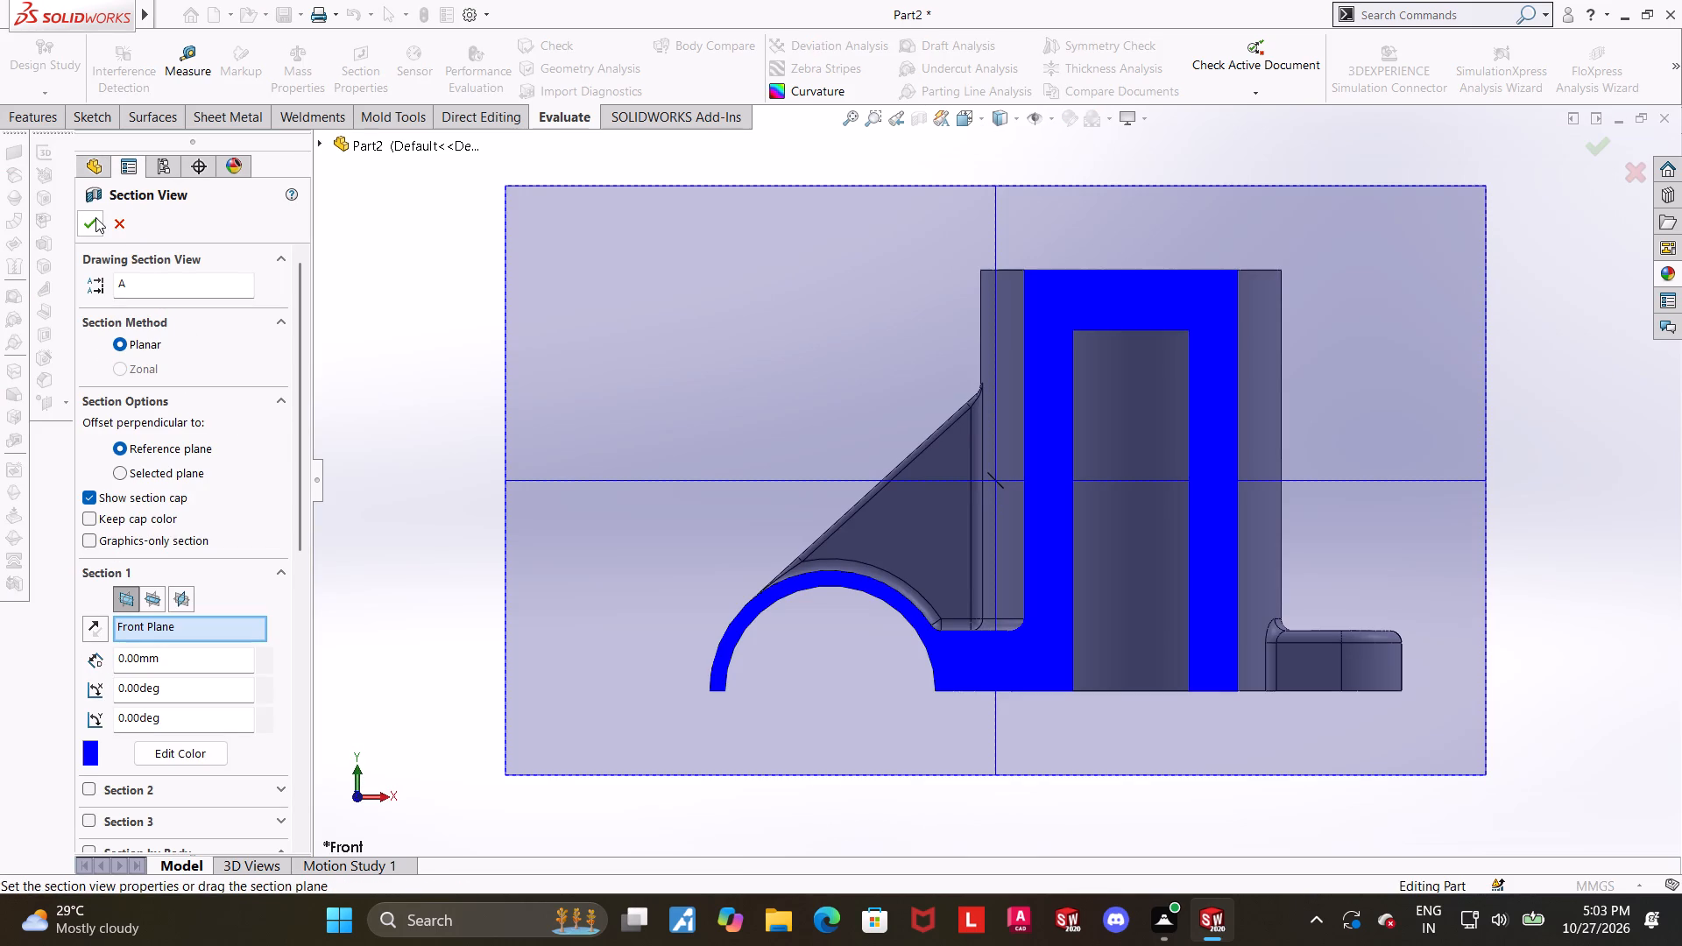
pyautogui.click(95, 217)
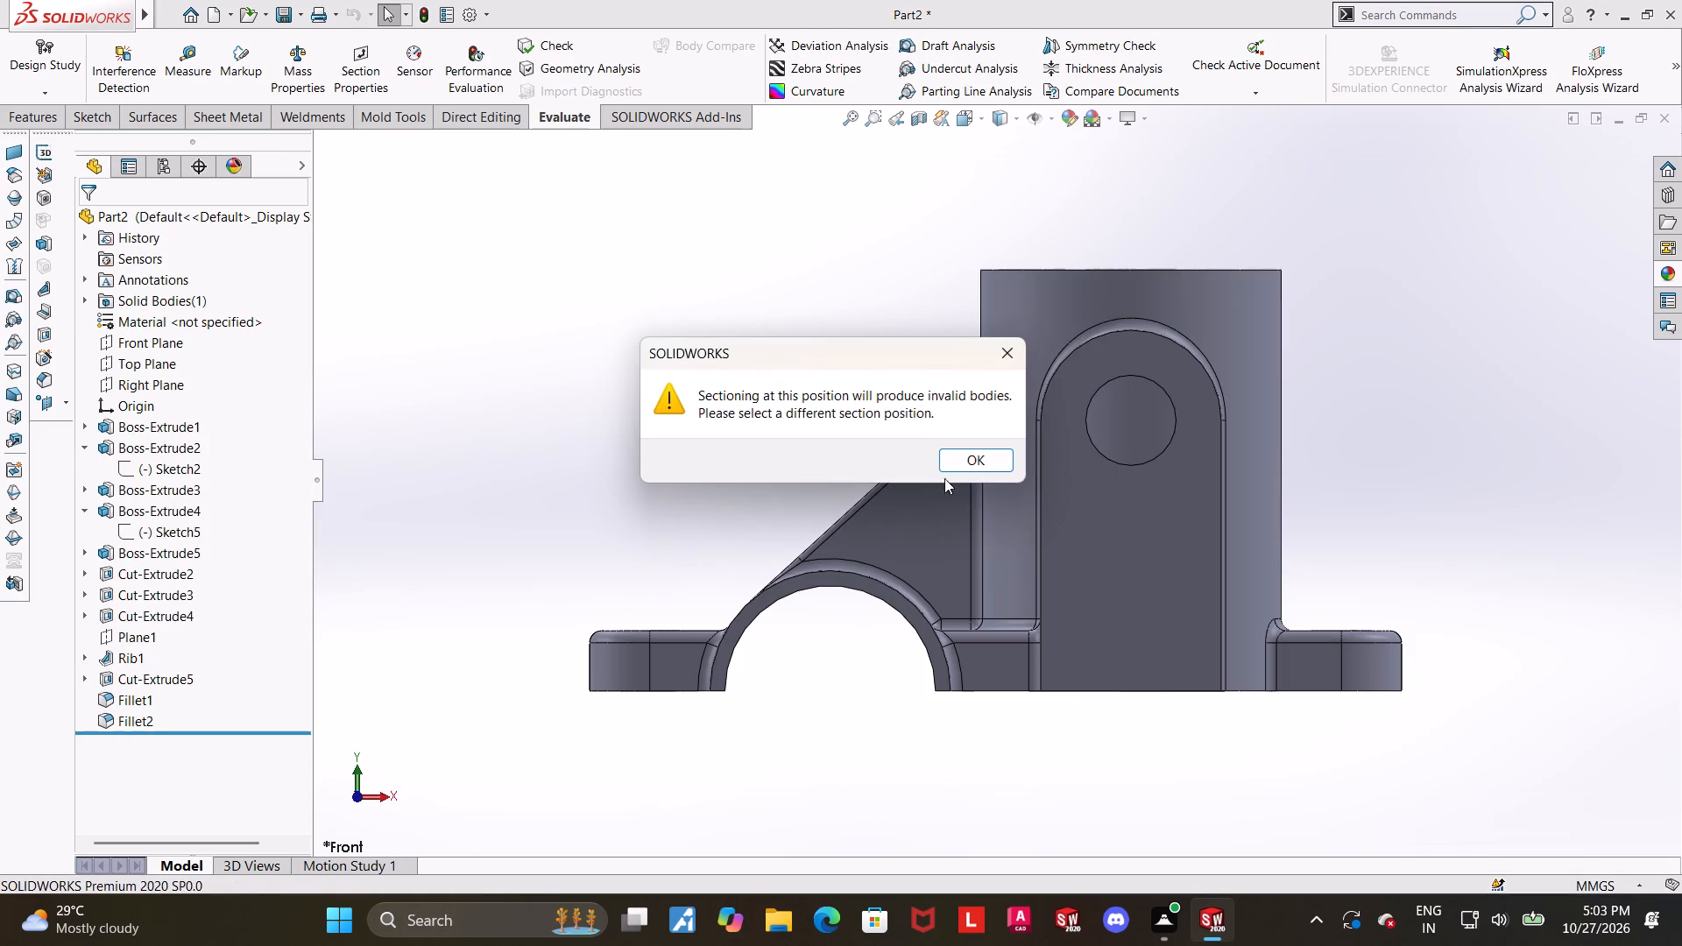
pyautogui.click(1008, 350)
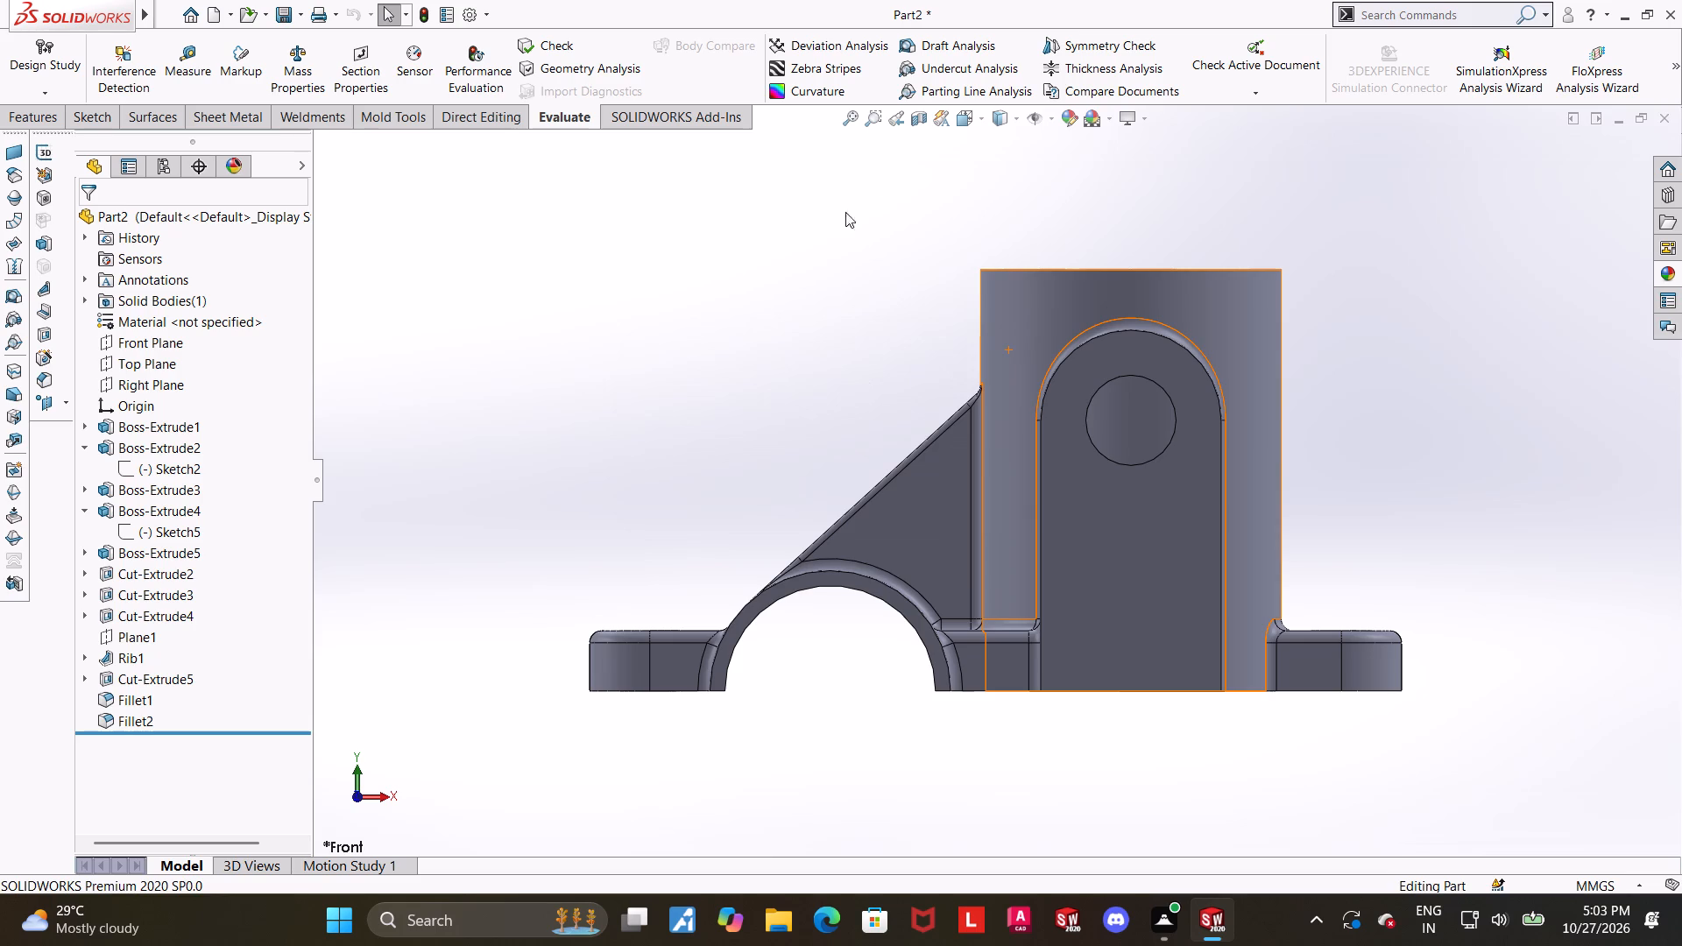
# Create a planar section view parallel to the Front Plane at a -16 mm offset, cutting through the rib and upright cylinder.
pyautogui.click(916, 125)
pyautogui.moveTo(980, 455); pyautogui.dragTo(1054, 460, button='middle')
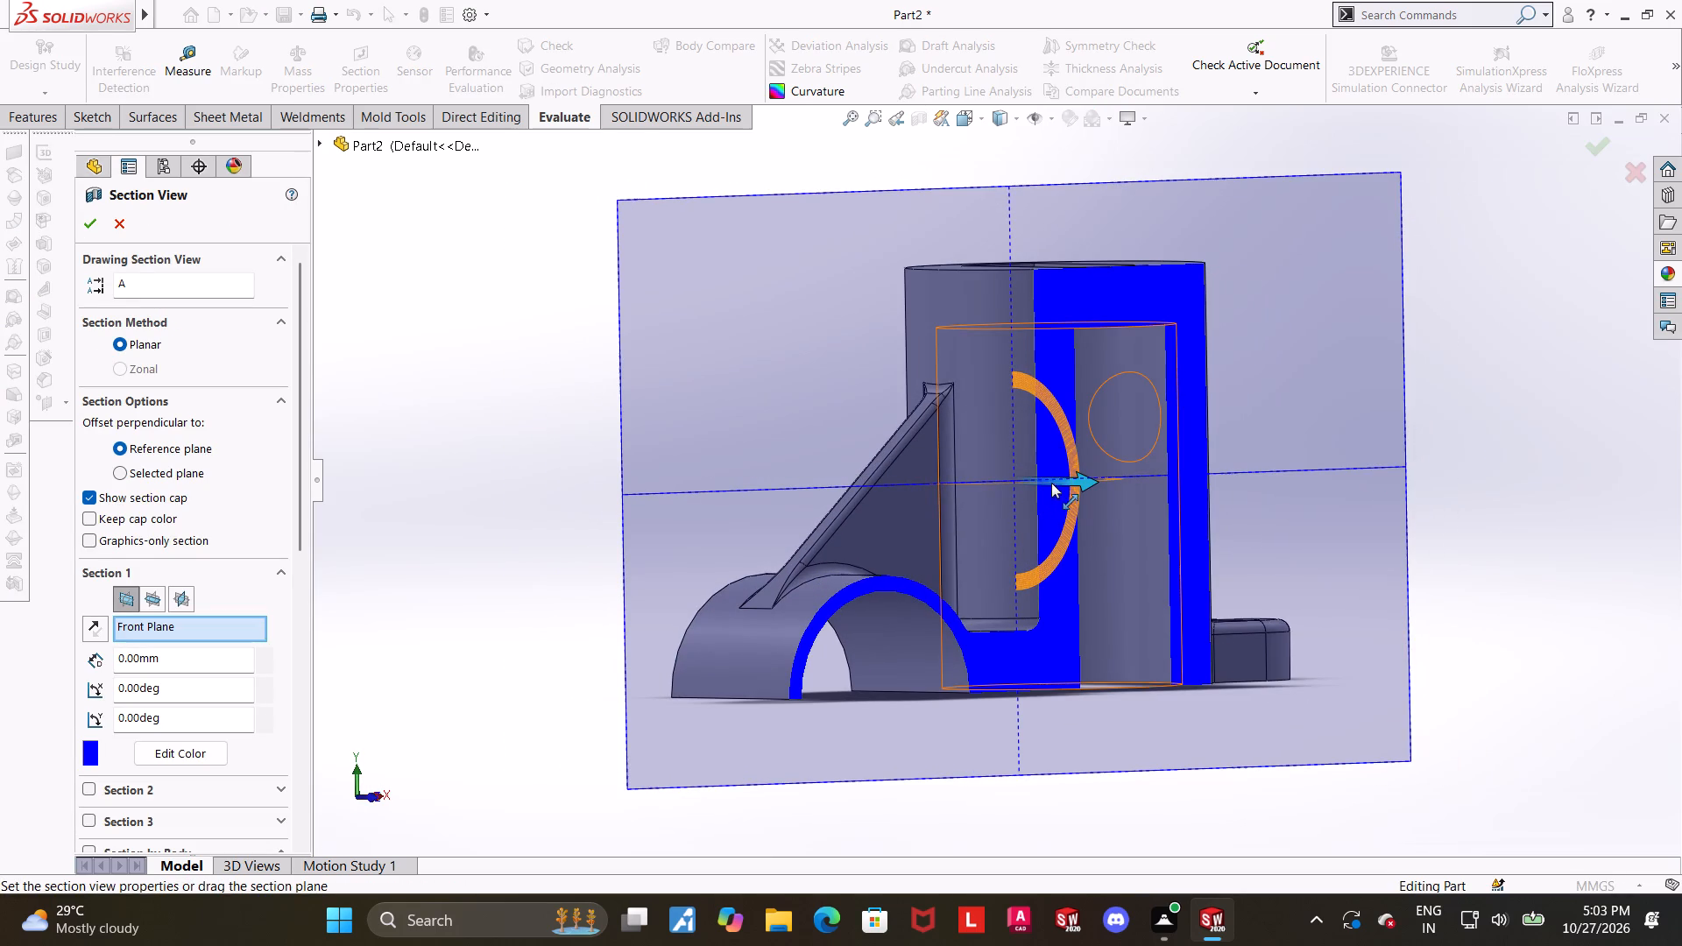
pyautogui.moveTo(1083, 482); pyautogui.dragTo(1132, 475)
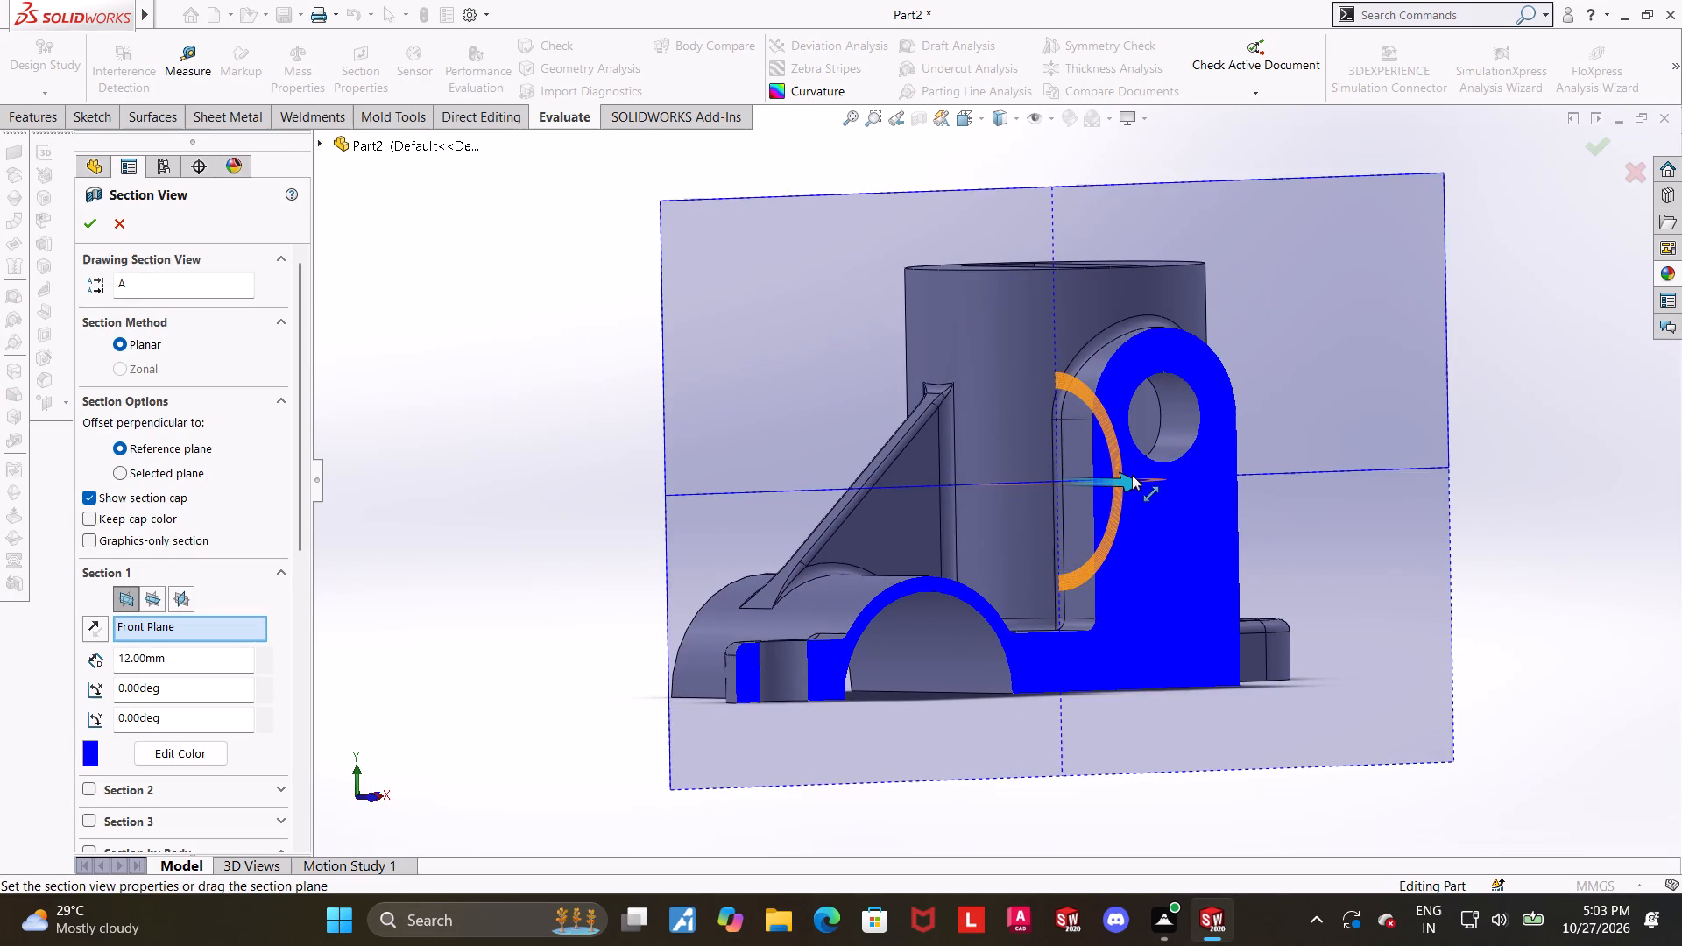
pyautogui.moveTo(1132, 475); pyautogui.dragTo(1139, 479)
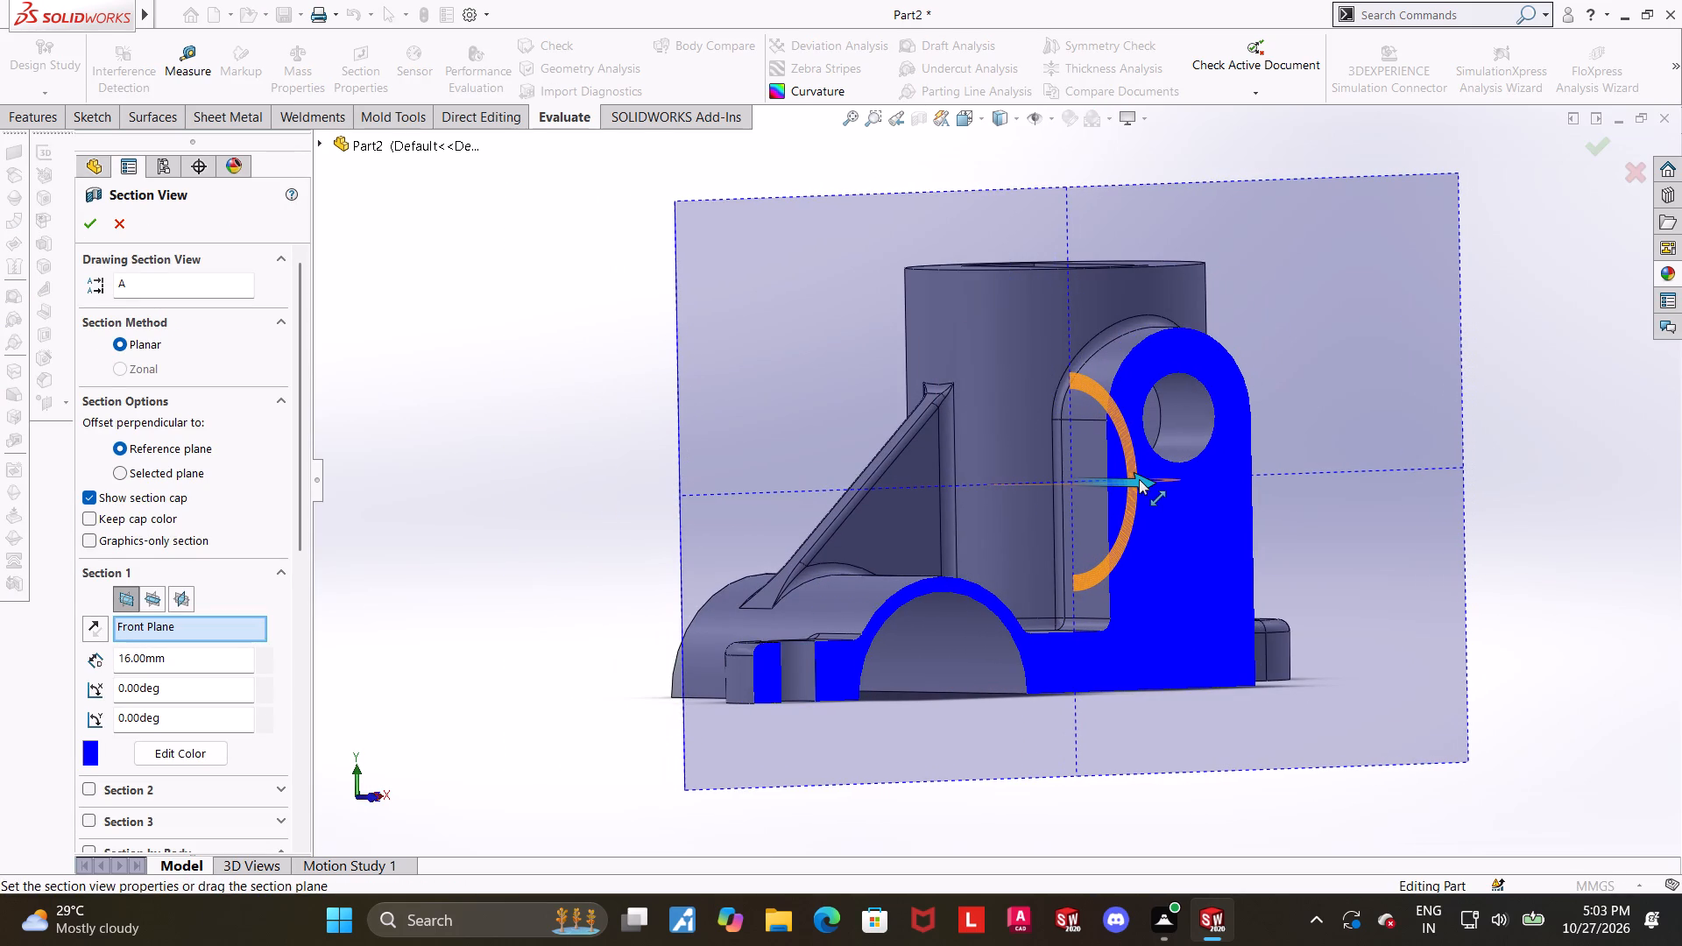
pyautogui.moveTo(1139, 479); pyautogui.dragTo(1129, 484)
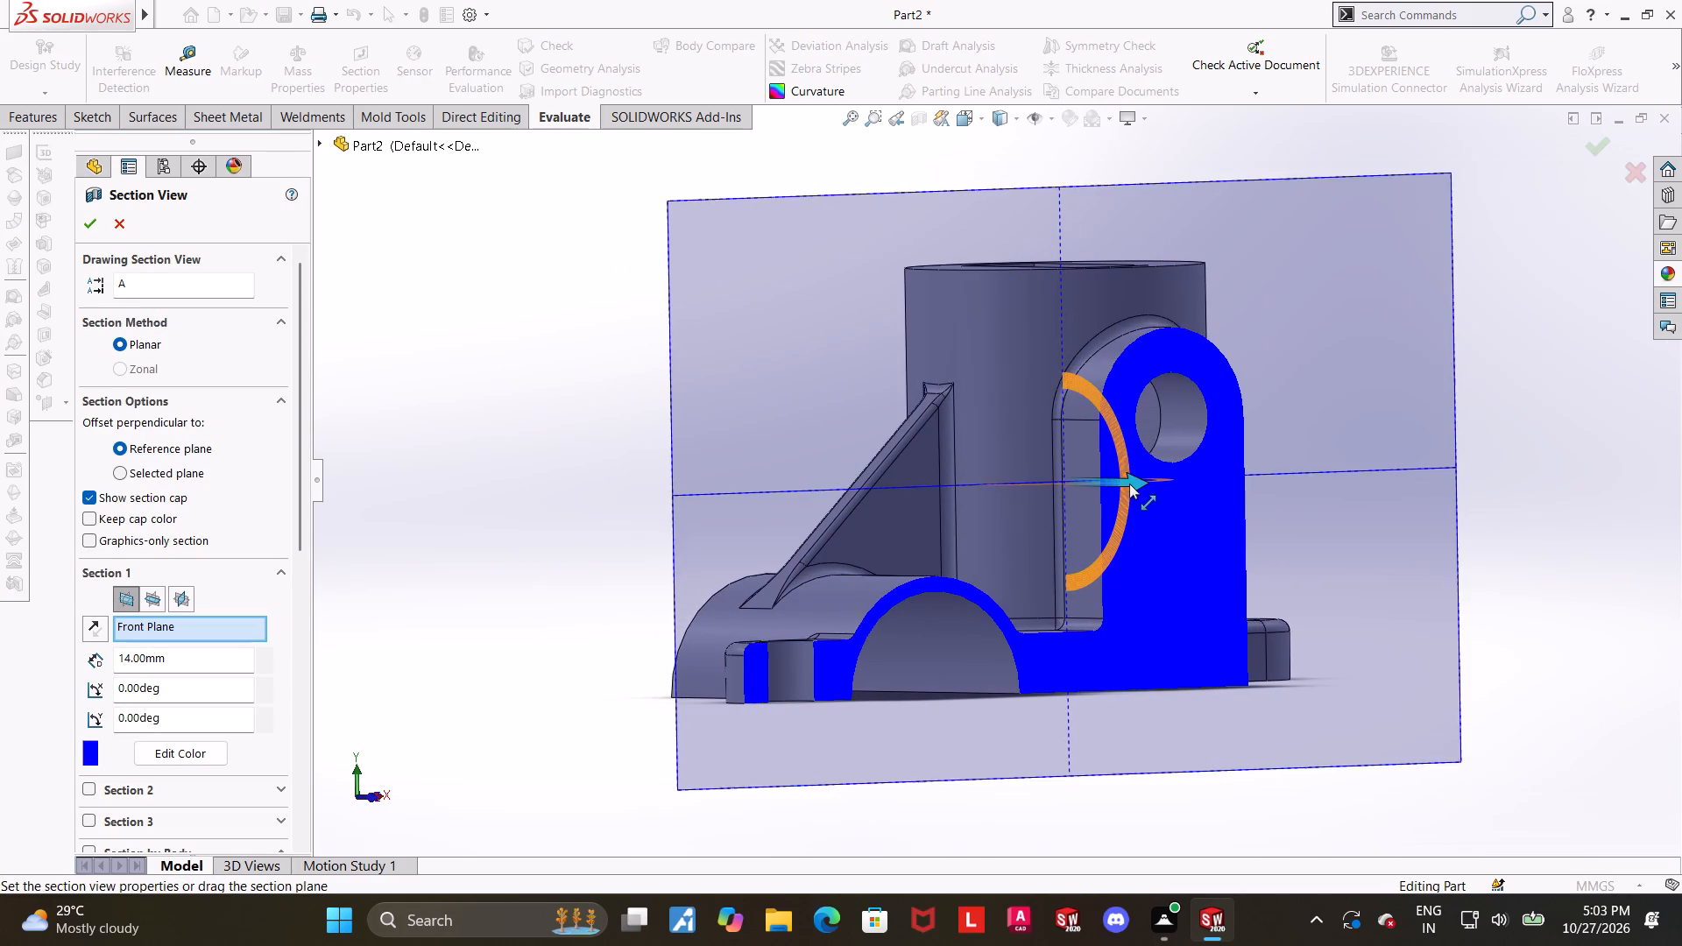
pyautogui.moveTo(1129, 484); pyautogui.dragTo(1141, 481)
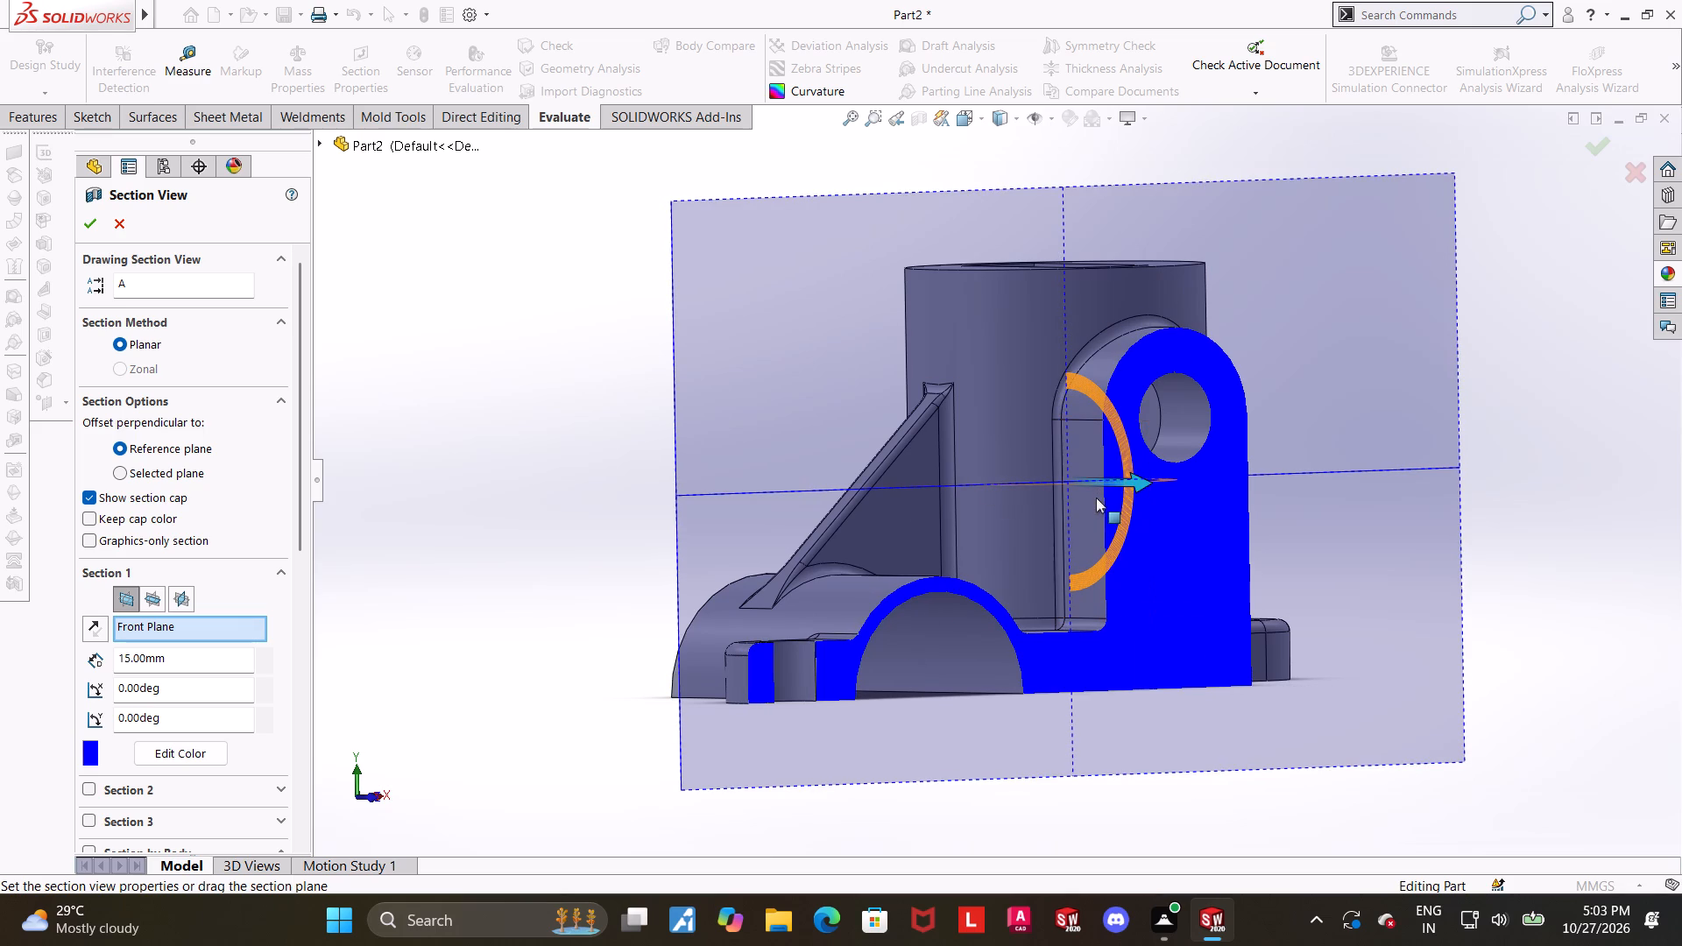
pyautogui.moveTo(1130, 478); pyautogui.dragTo(1004, 467)
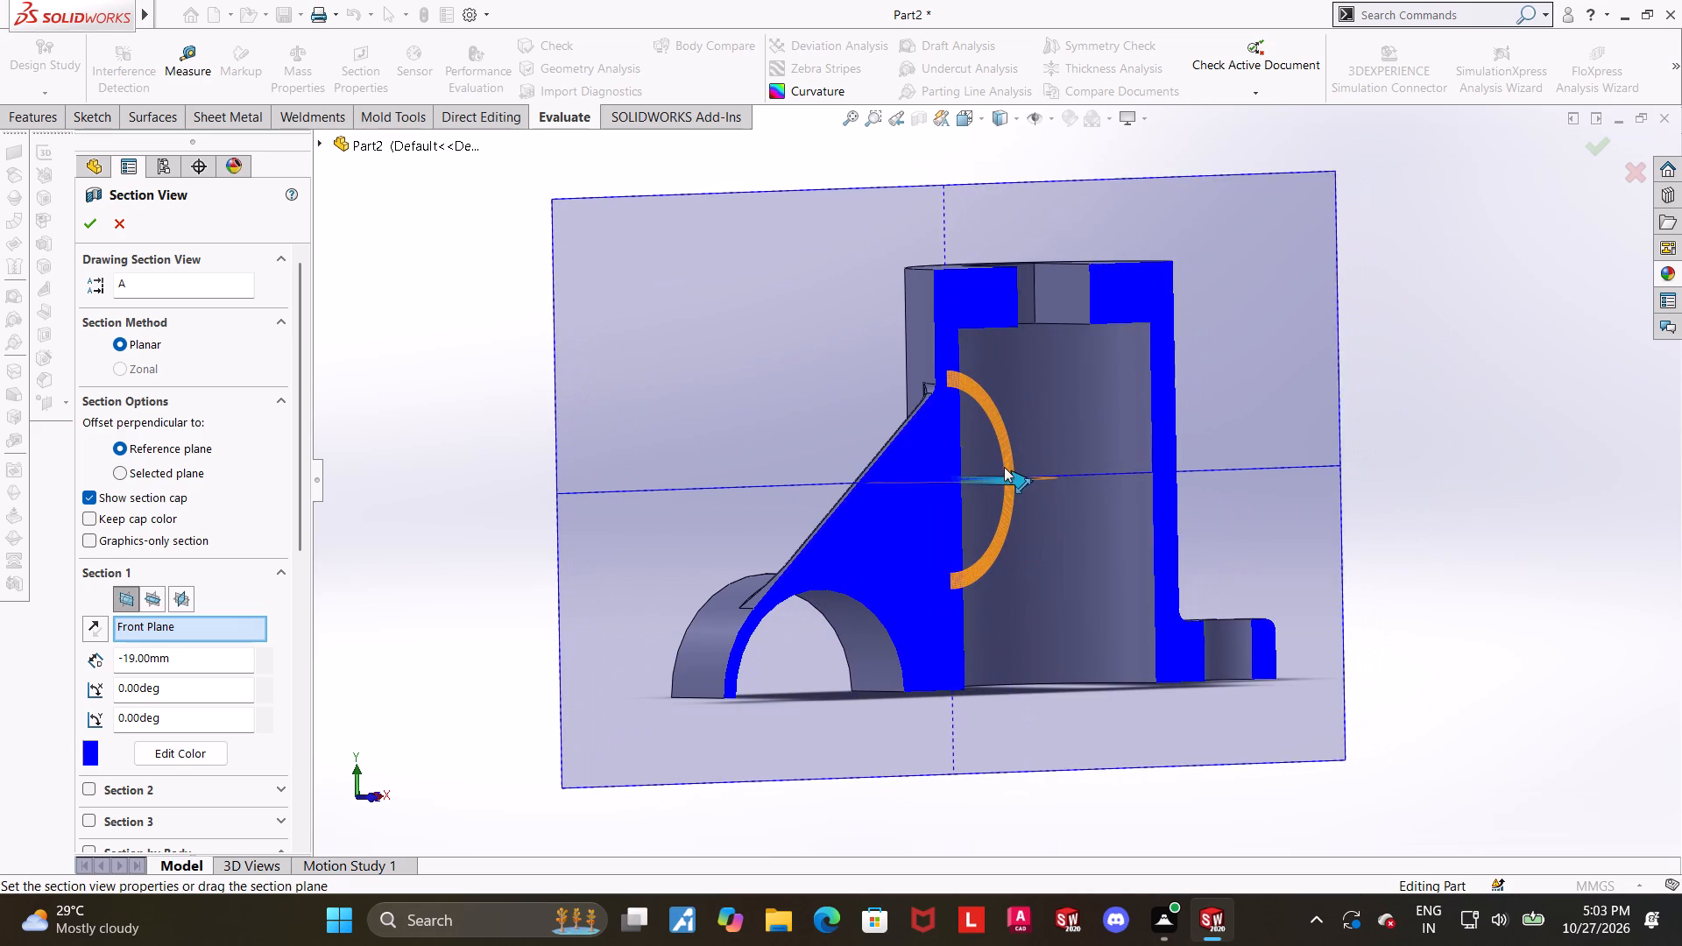
pyautogui.moveTo(1004, 467); pyautogui.dragTo(1015, 466)
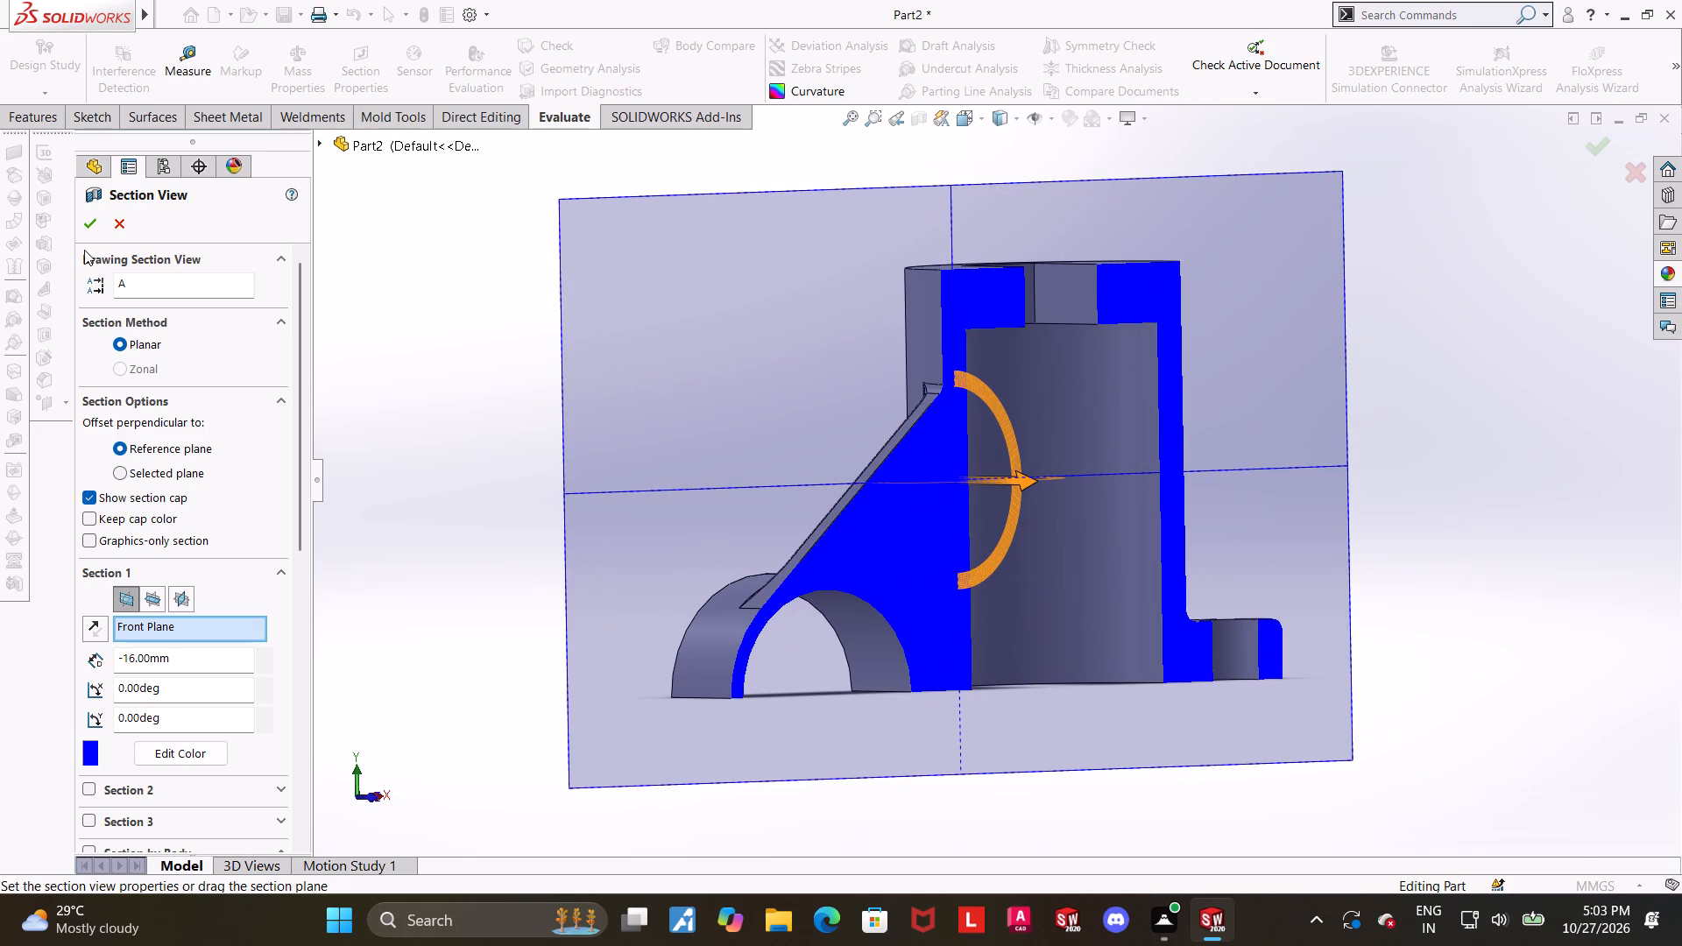
pyautogui.doubleClick(85, 237)
pyautogui.click(1406, 710)
# Measure the upright cylinder's inner bore face and the end lug's hole face in the sectioned part.
pyautogui.moveTo(1339, 702); pyautogui.dragTo(1252, 714, button='middle')
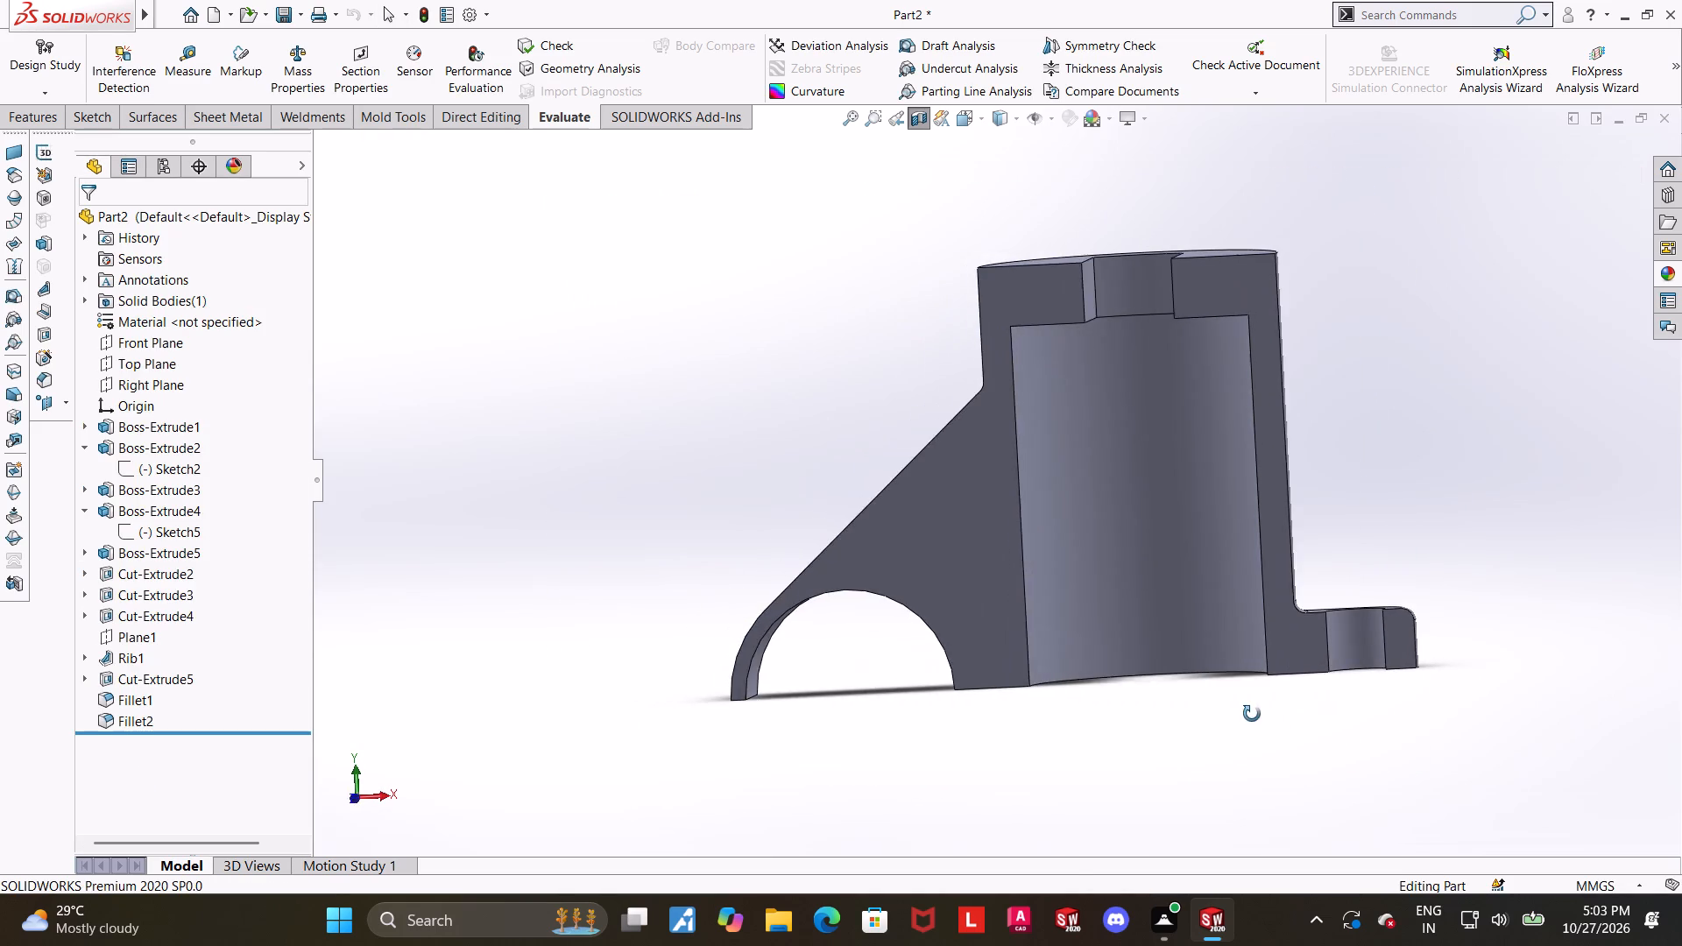
pyautogui.moveTo(1252, 714); pyautogui.dragTo(1278, 713, button='middle')
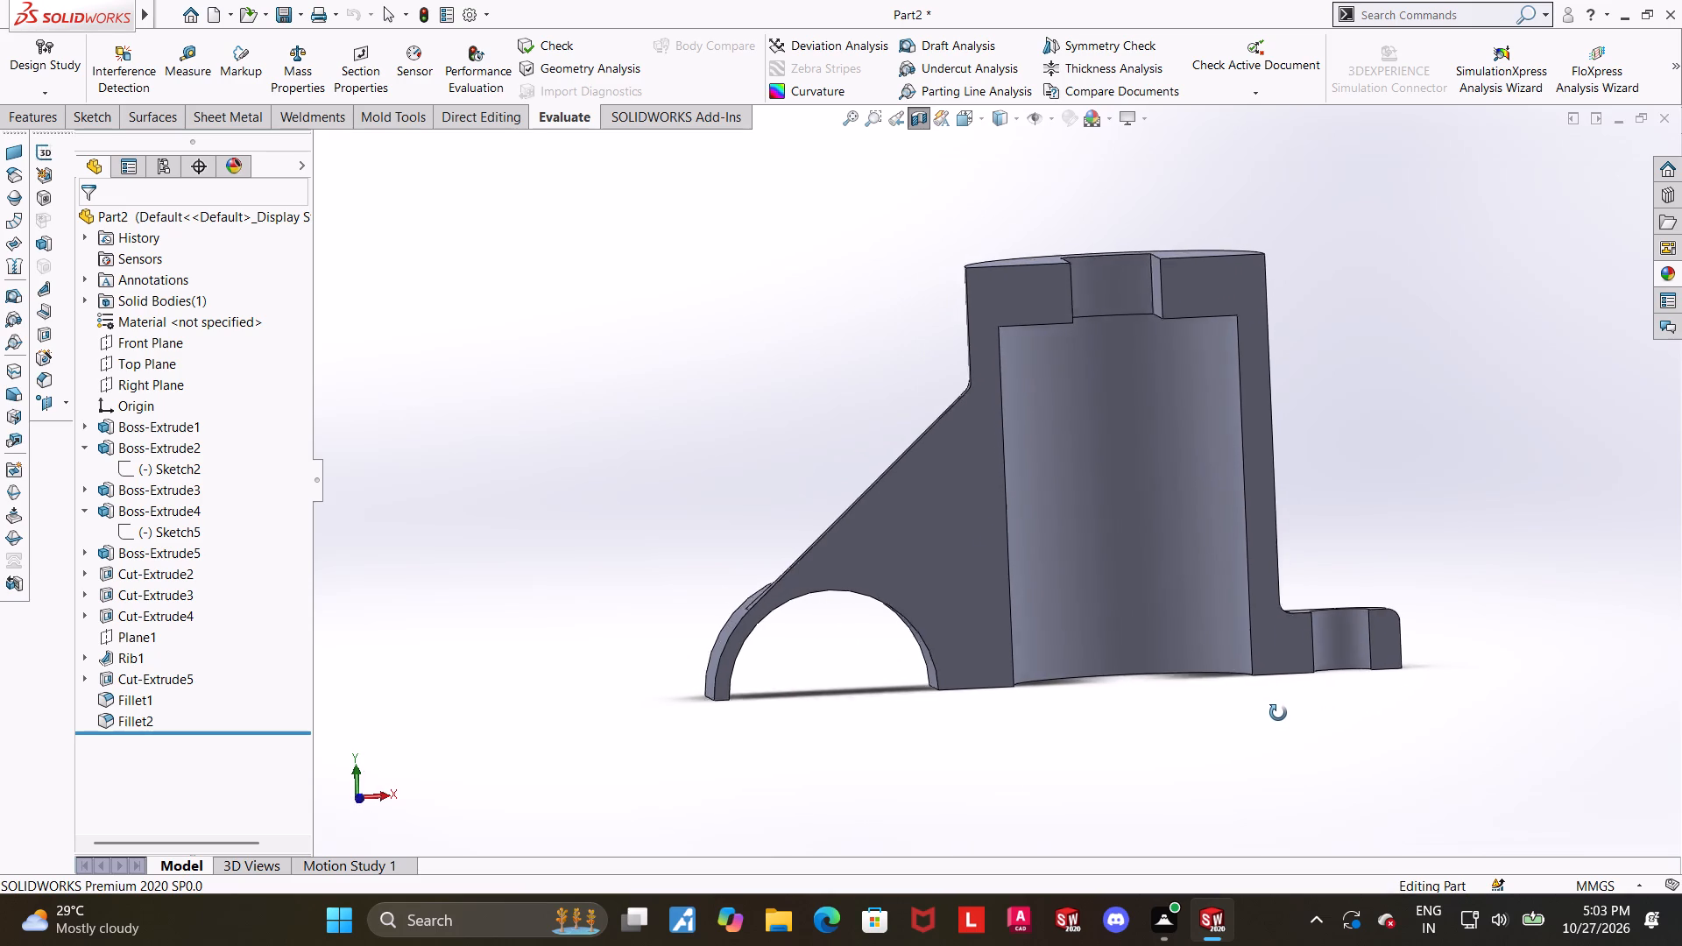
pyautogui.moveTo(1278, 713); pyautogui.dragTo(1294, 705, button='middle')
pyautogui.click(203, 58)
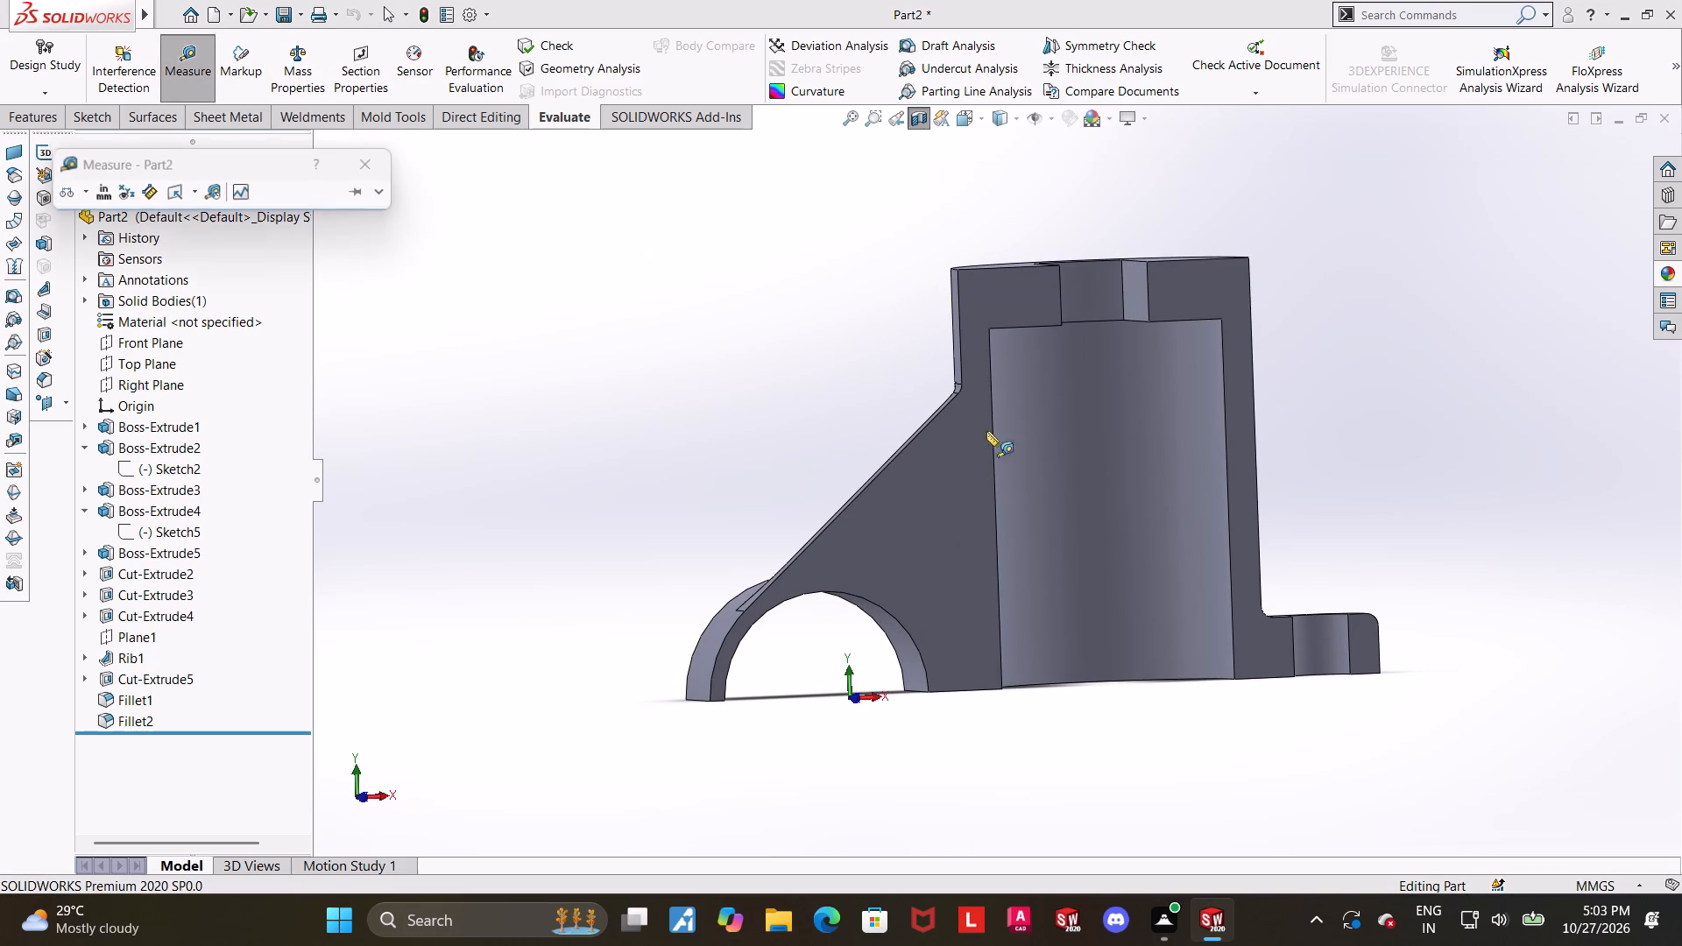
pyautogui.click(1091, 503)
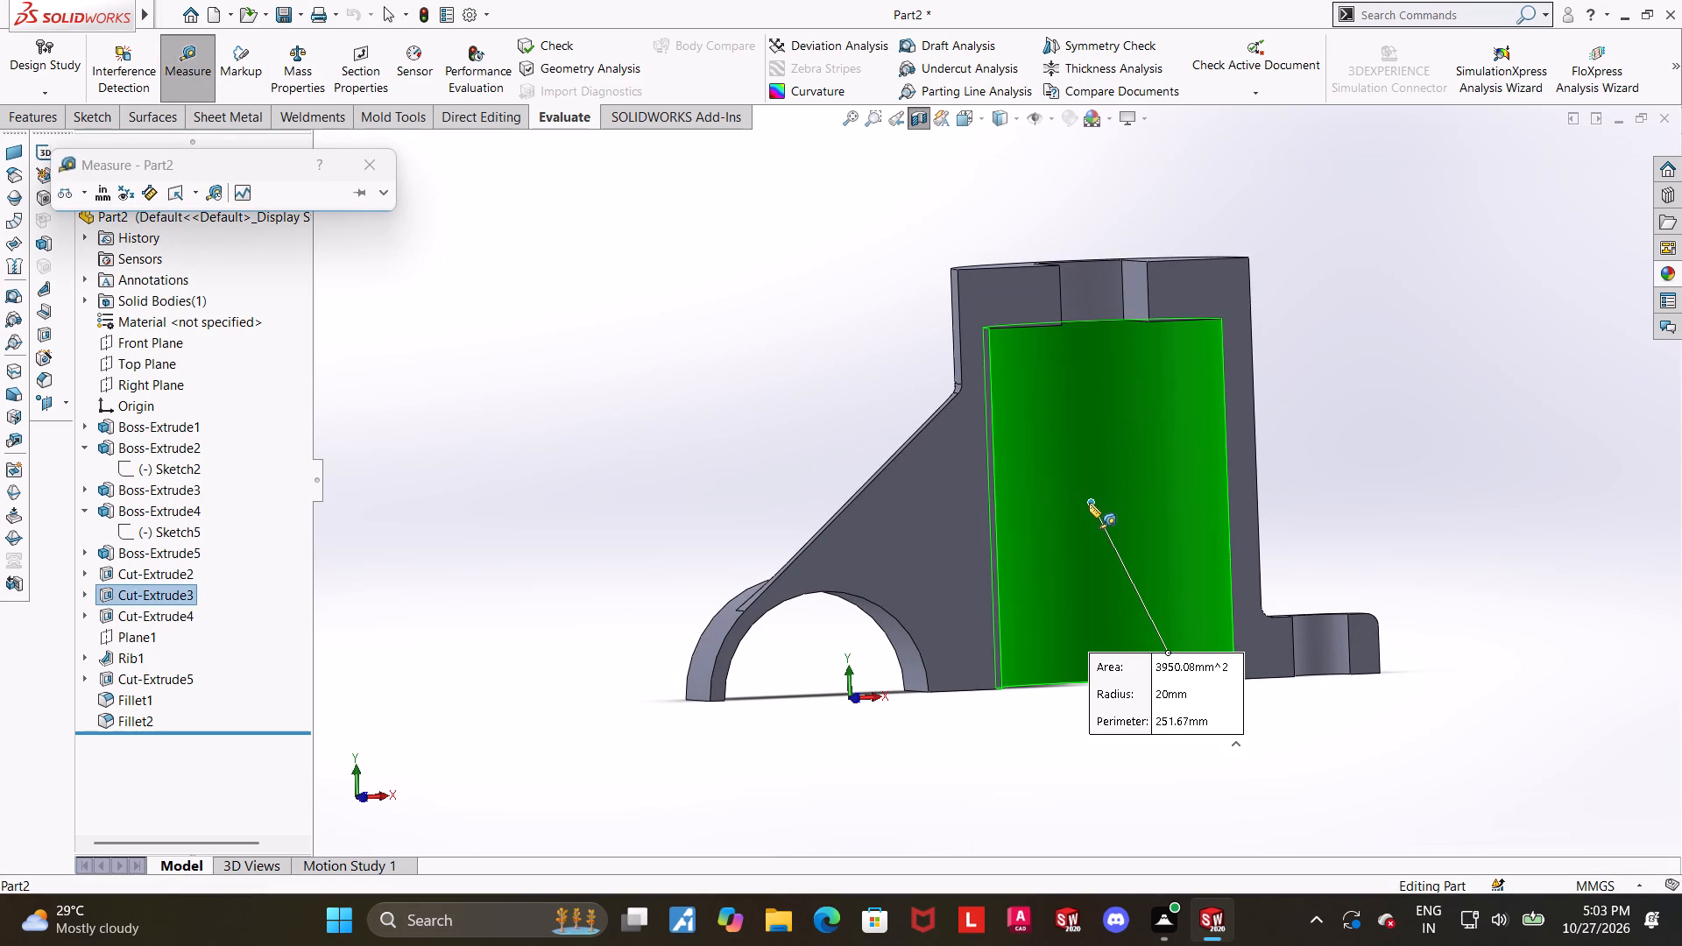
pyautogui.press('Escape')
pyautogui.click(169, 60)
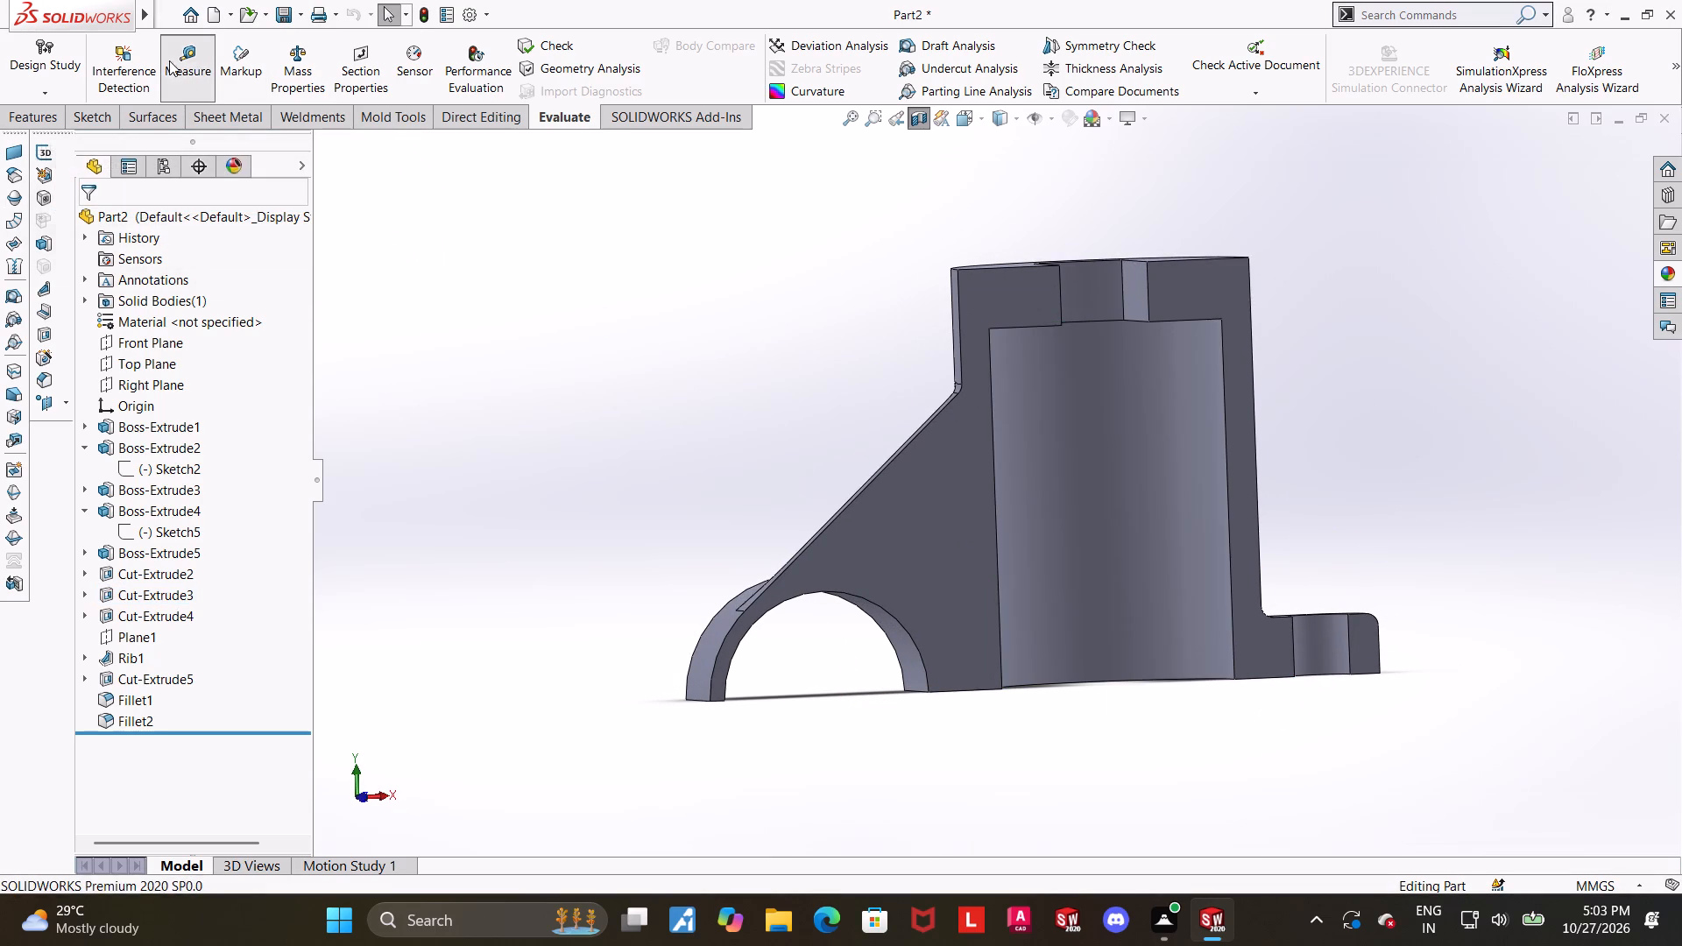
pyautogui.scroll(-3, 1523, 244)
pyautogui.scroll(2, 1480, 242)
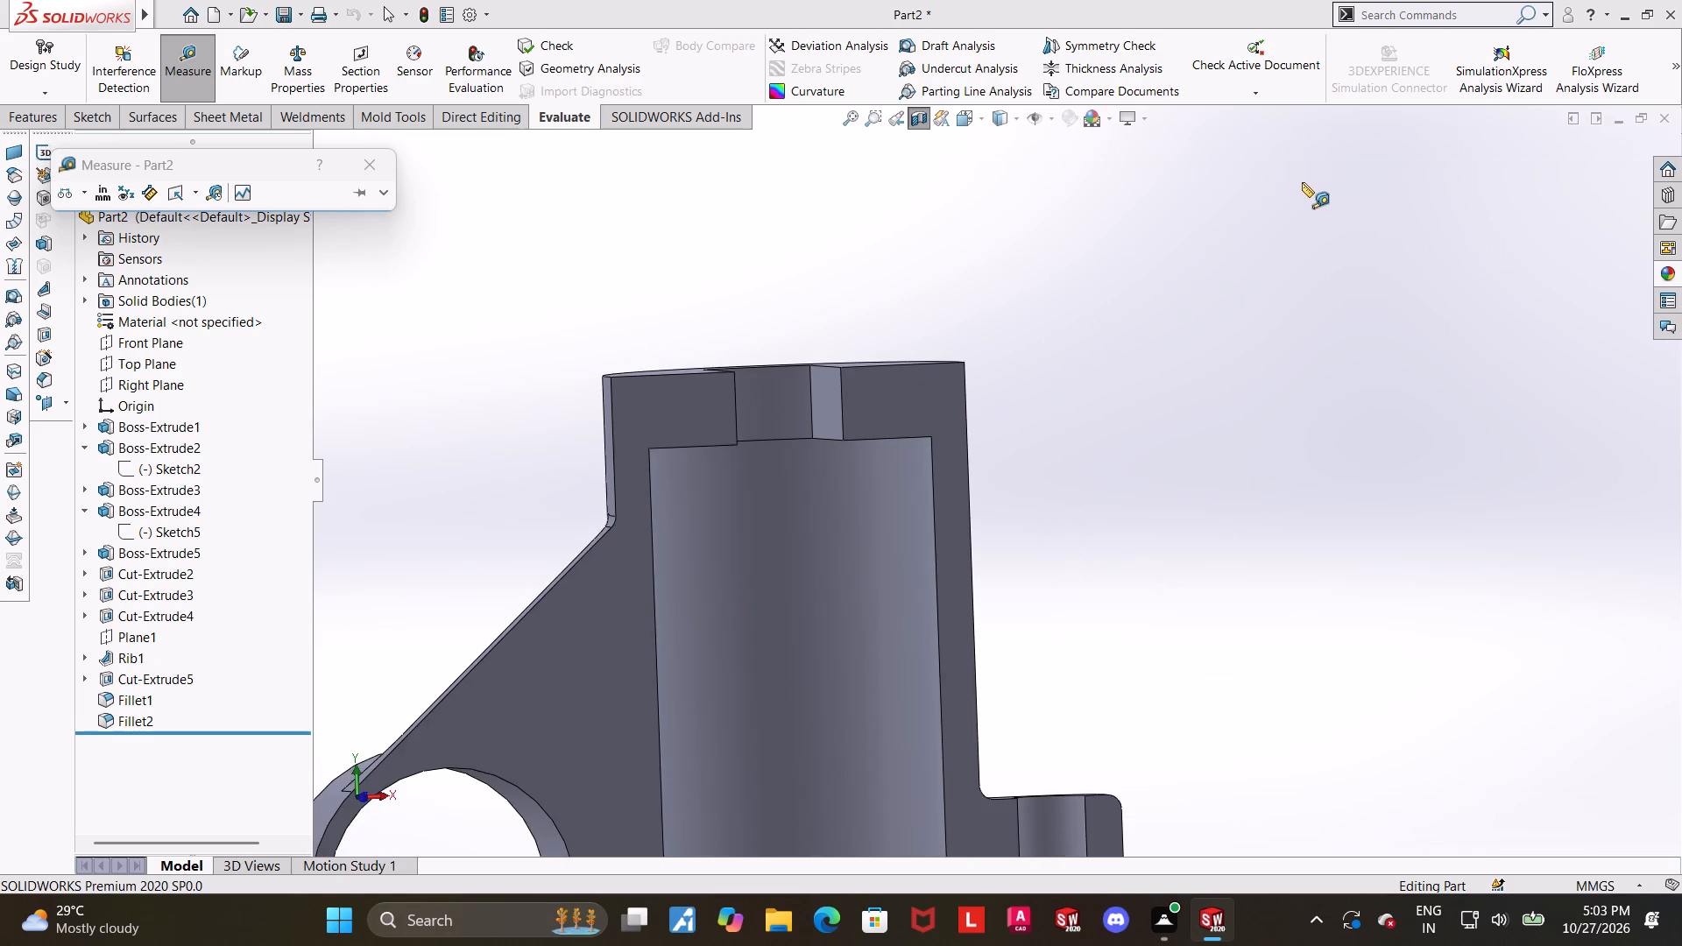
pyautogui.scroll(-1, 1302, 182)
pyautogui.scroll(4, 1244, 240)
pyautogui.click(986, 725)
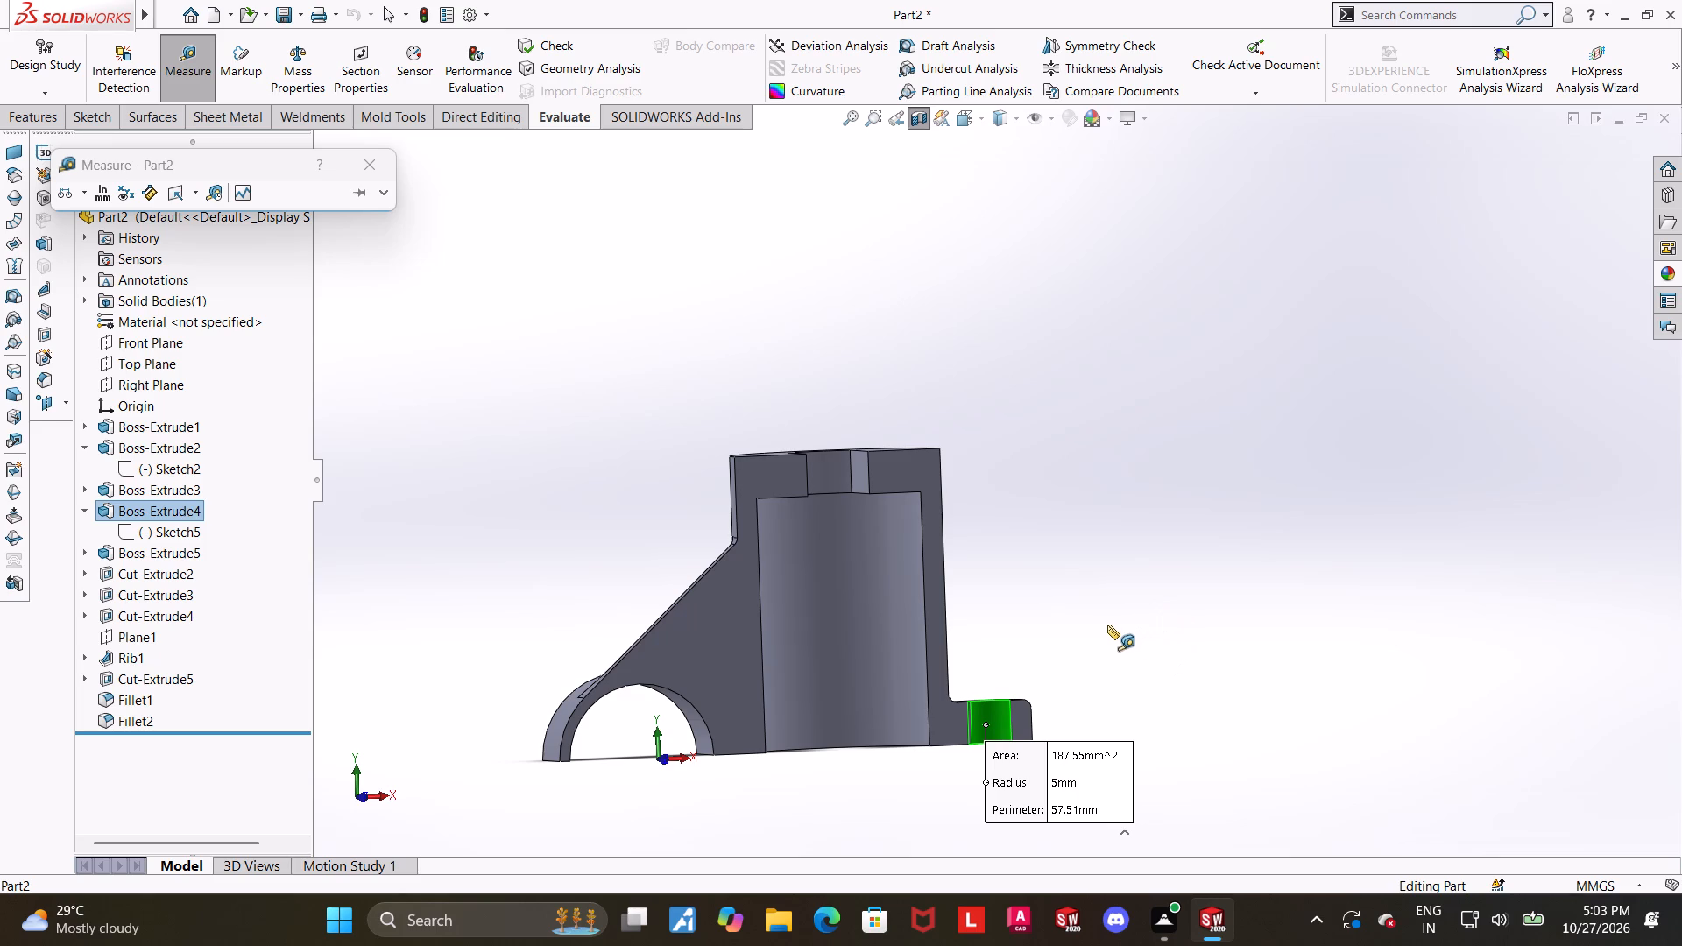
pyautogui.scroll(1, 1106, 624)
pyautogui.press('Escape')
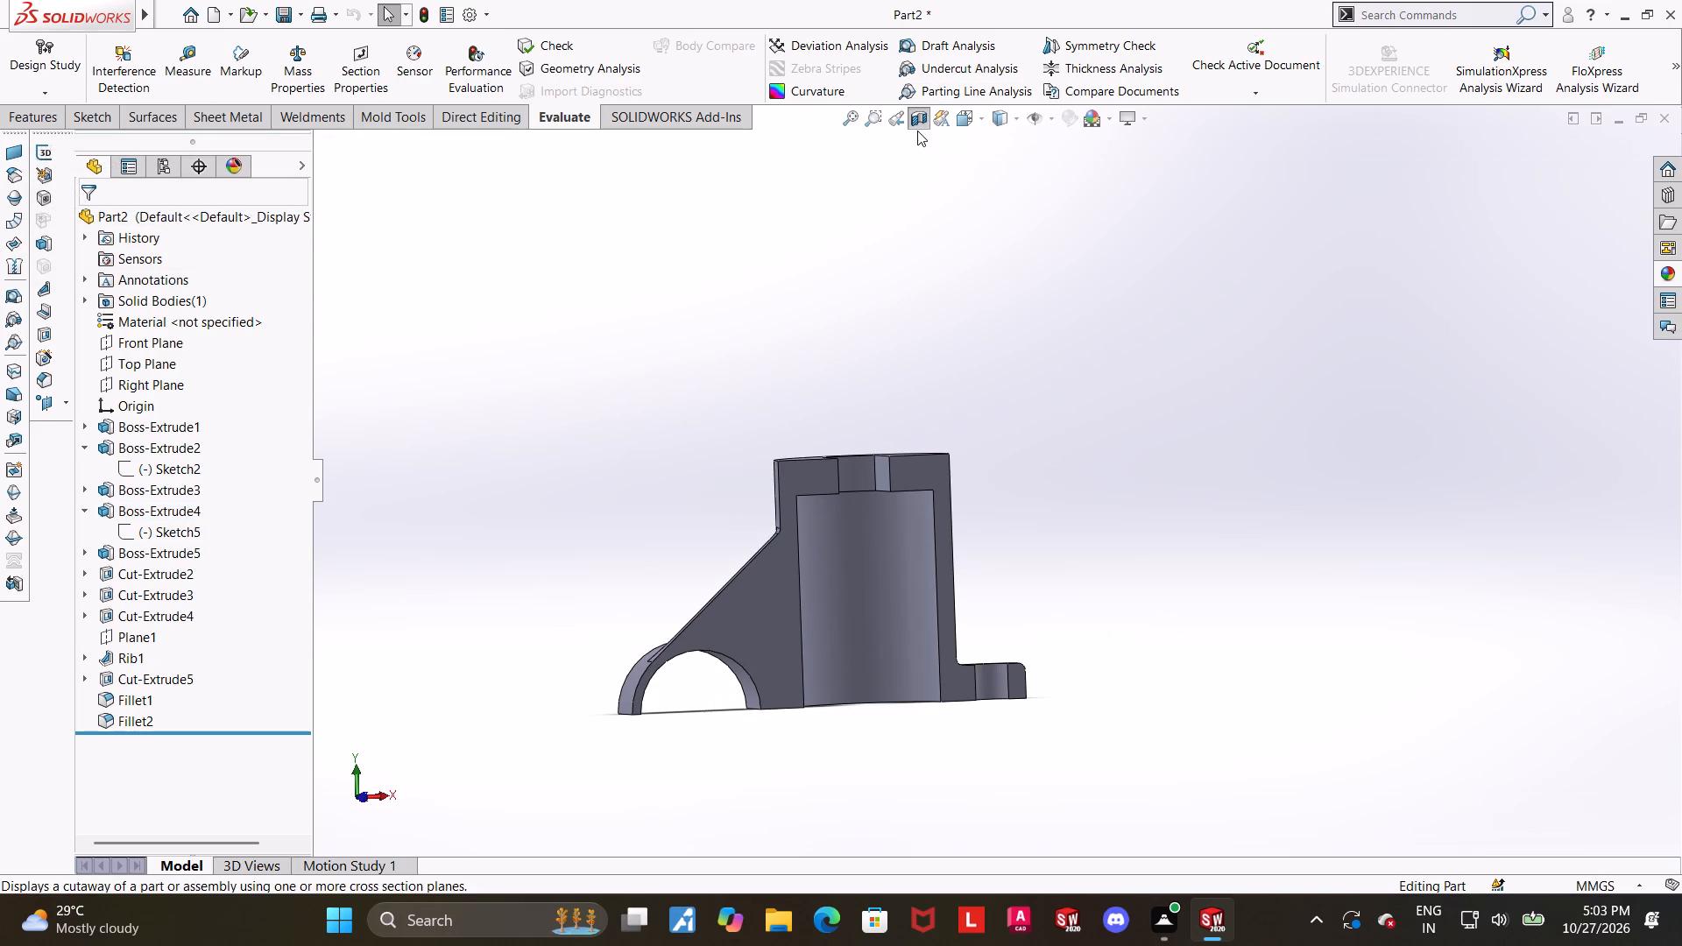
# Turn off the section view and return the whole part to the isometric view.
pyautogui.click(917, 125)
pyautogui.click(969, 117)
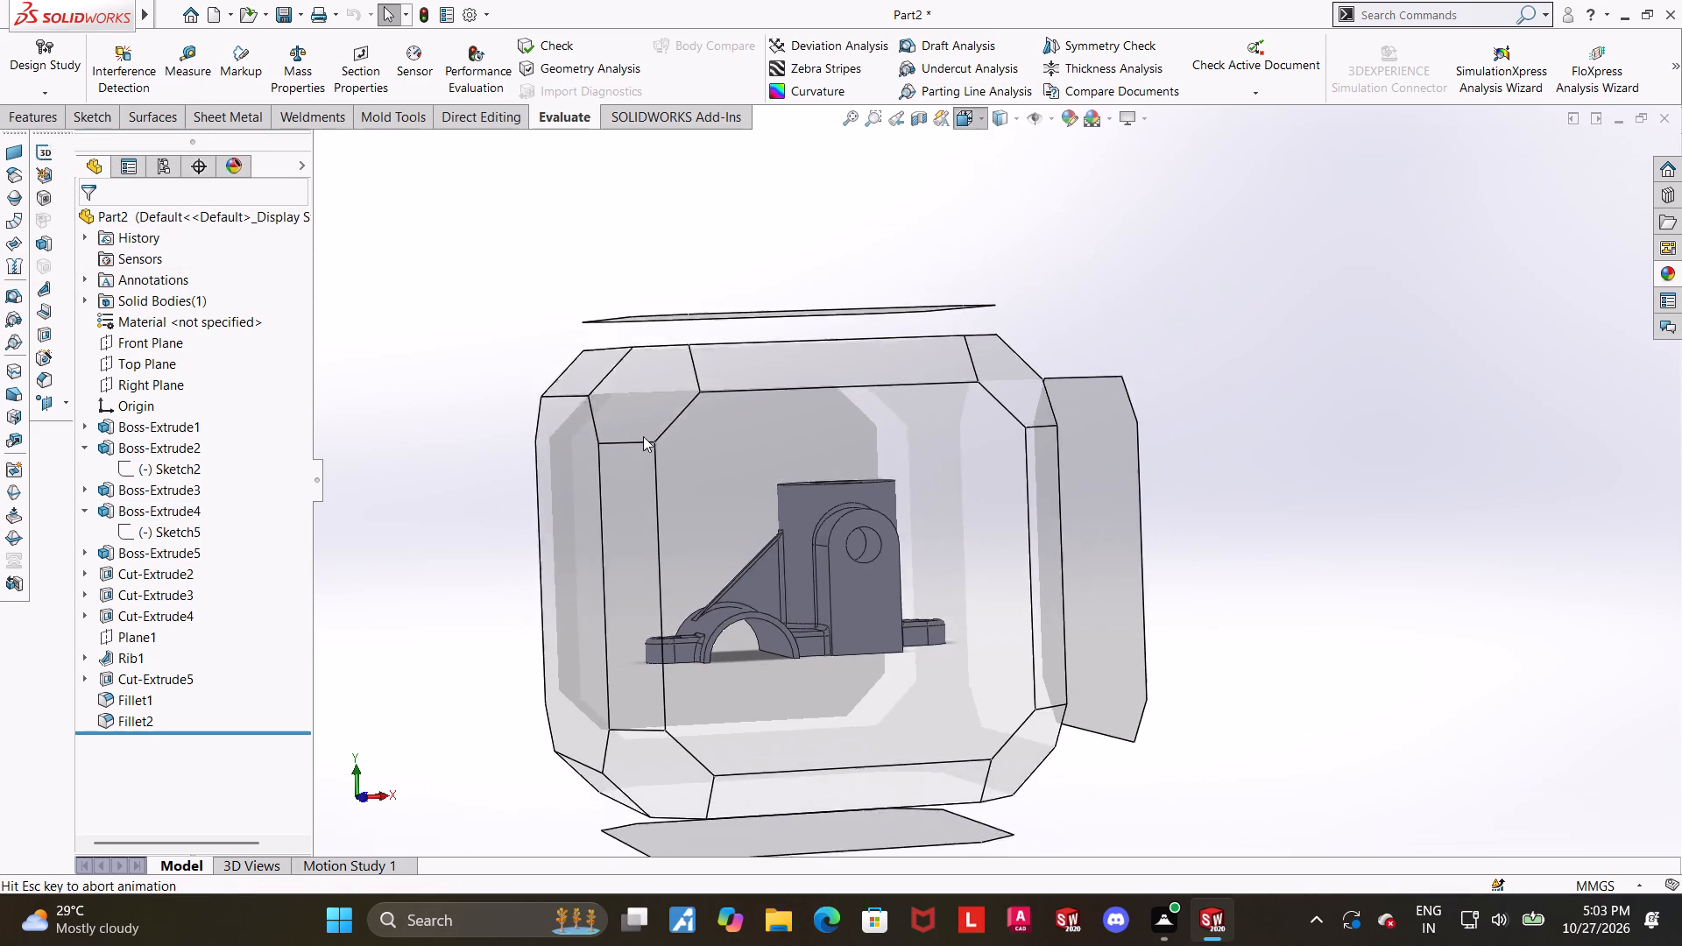
pyautogui.click(618, 416)
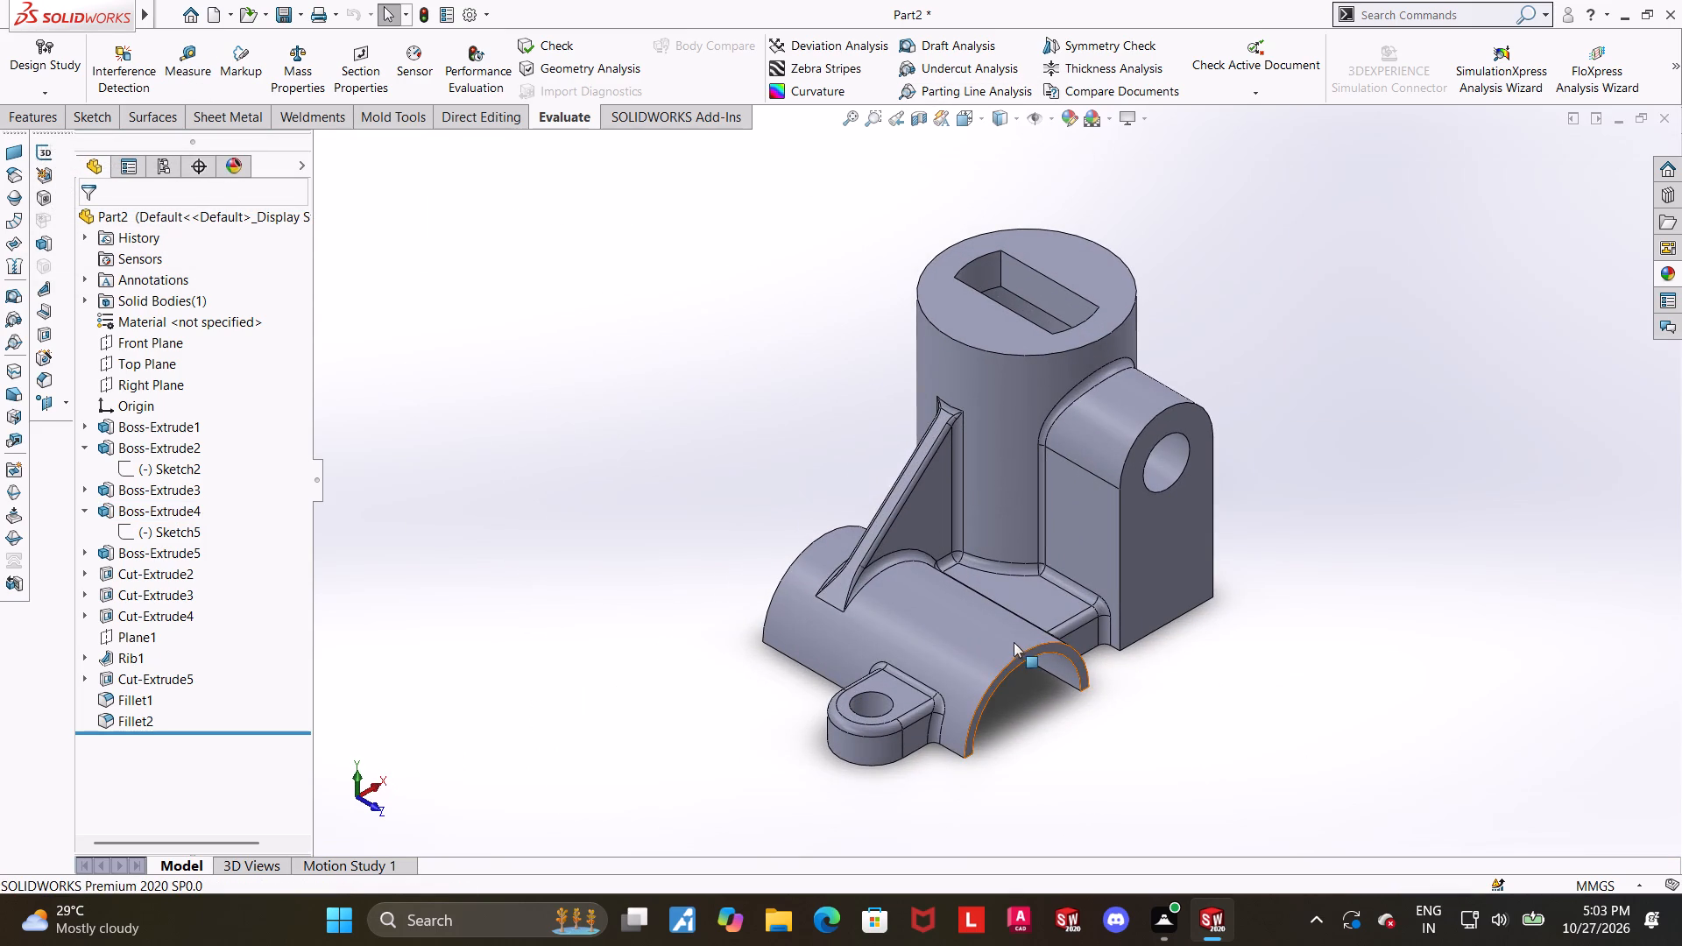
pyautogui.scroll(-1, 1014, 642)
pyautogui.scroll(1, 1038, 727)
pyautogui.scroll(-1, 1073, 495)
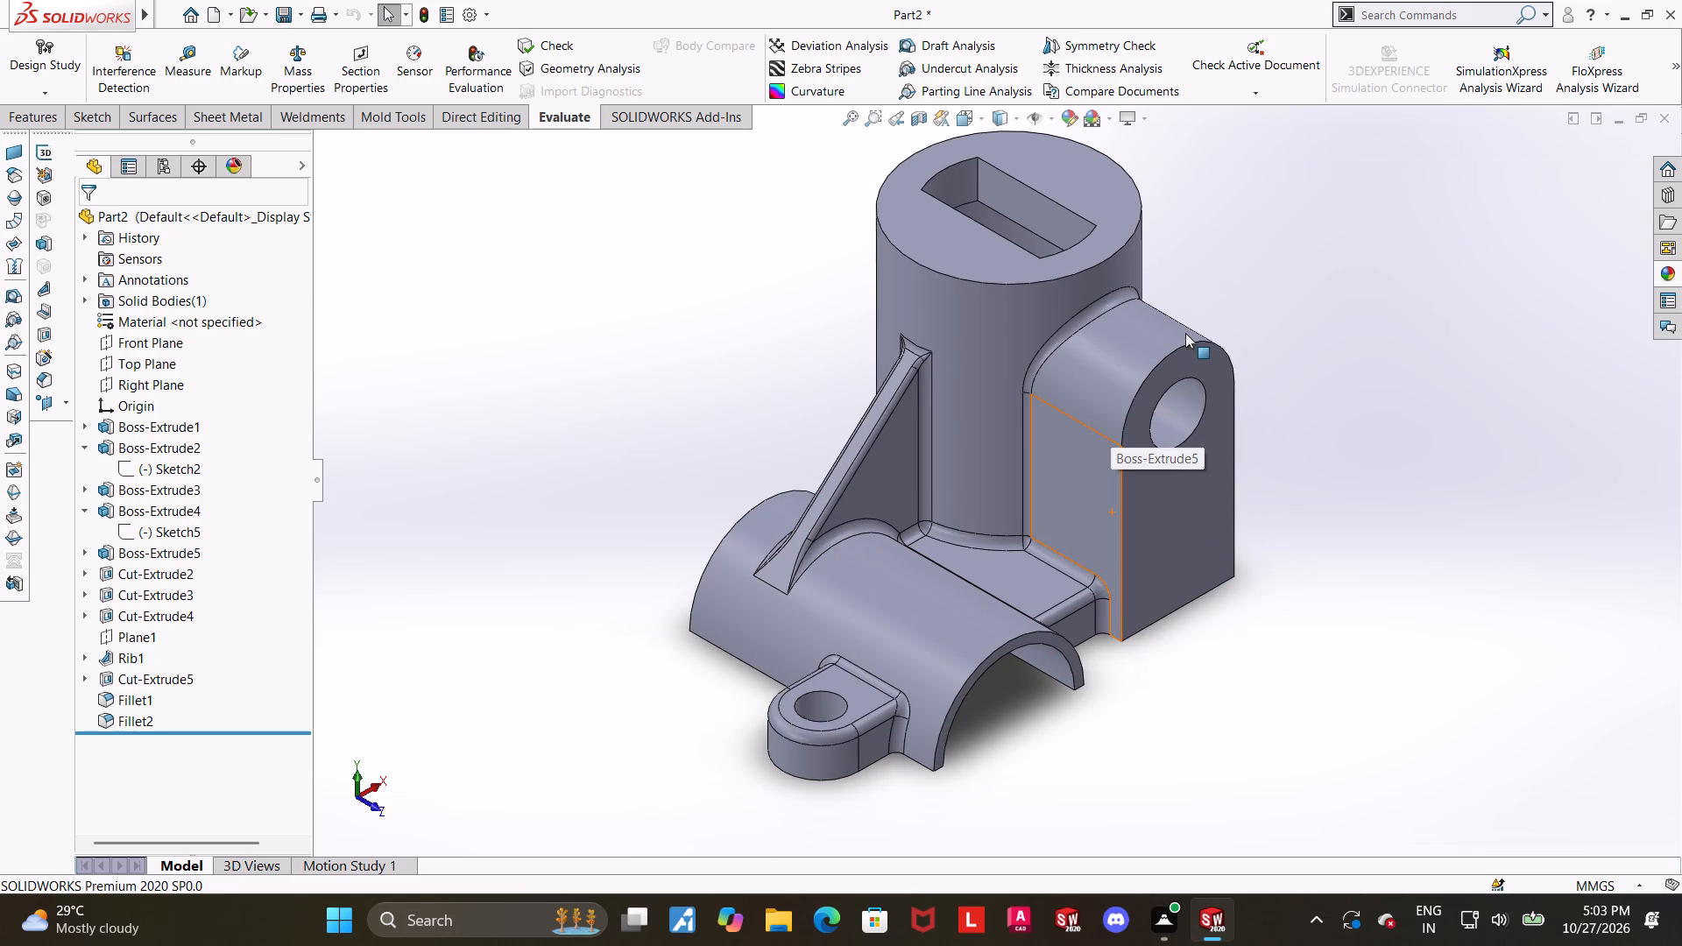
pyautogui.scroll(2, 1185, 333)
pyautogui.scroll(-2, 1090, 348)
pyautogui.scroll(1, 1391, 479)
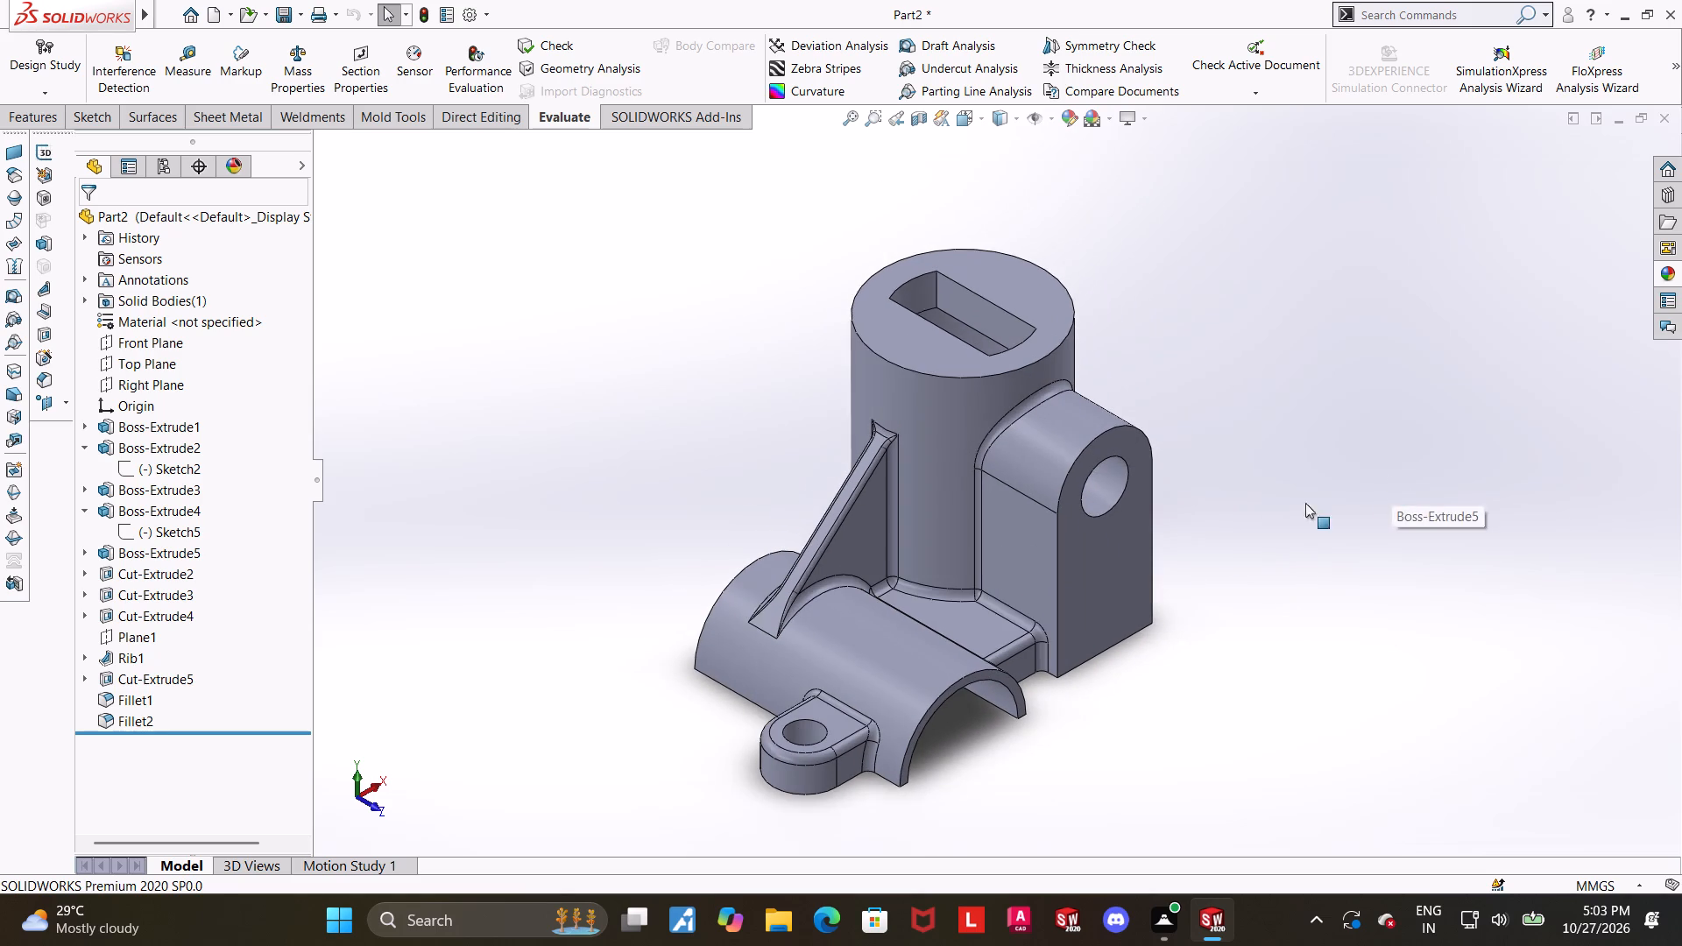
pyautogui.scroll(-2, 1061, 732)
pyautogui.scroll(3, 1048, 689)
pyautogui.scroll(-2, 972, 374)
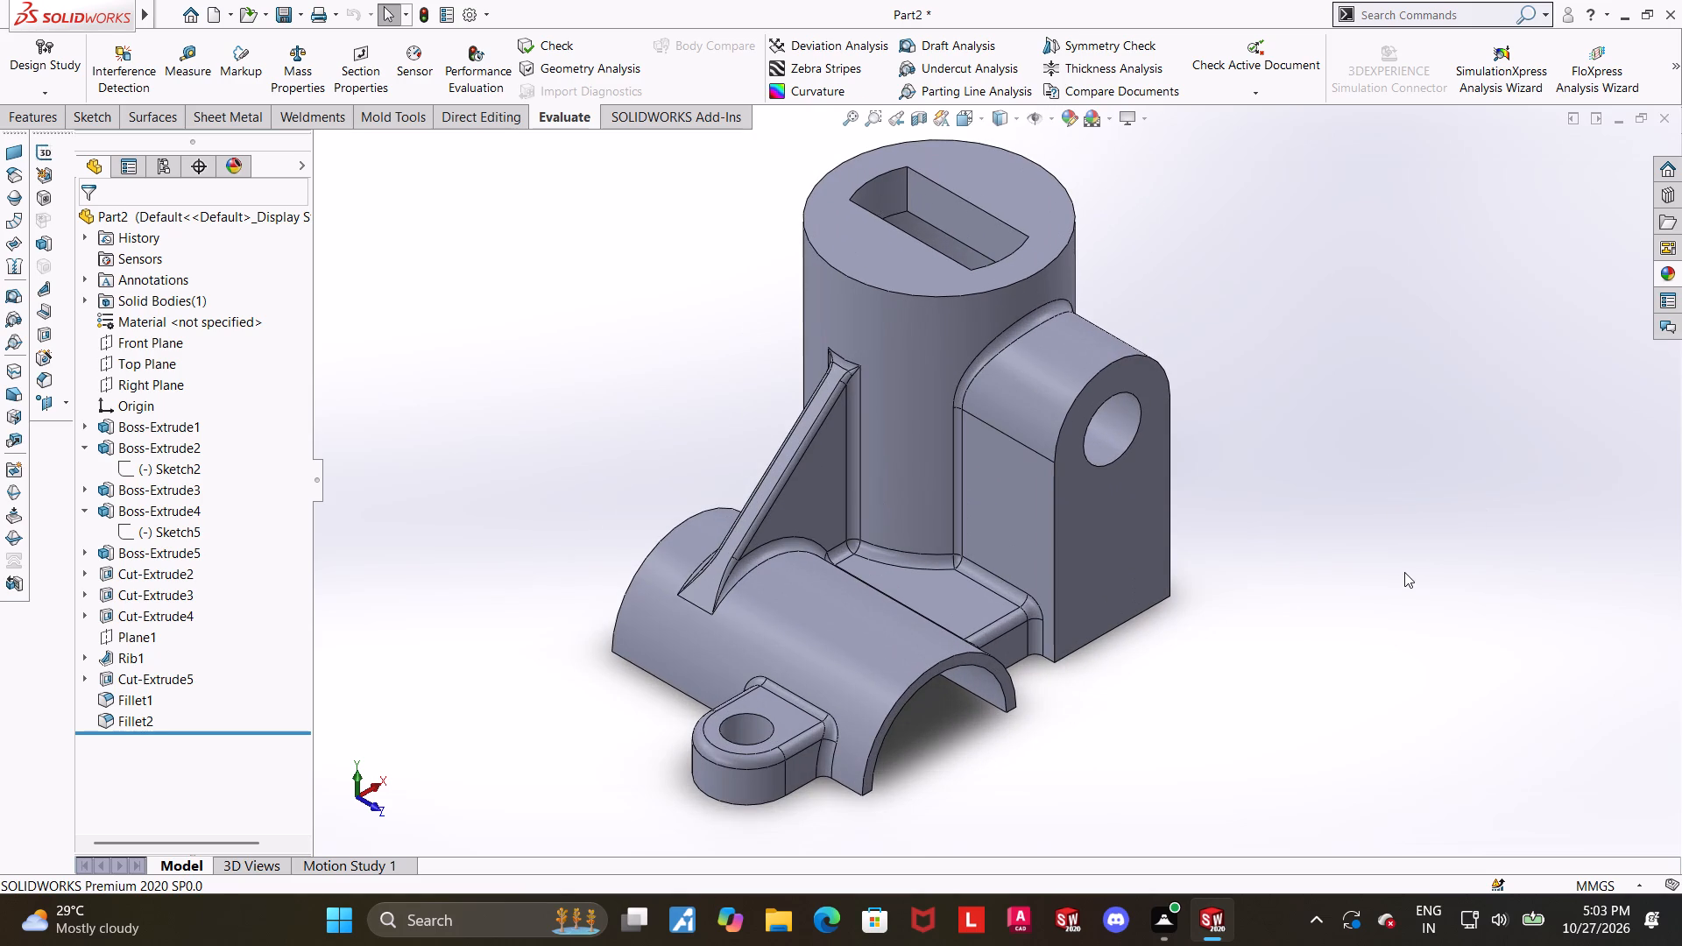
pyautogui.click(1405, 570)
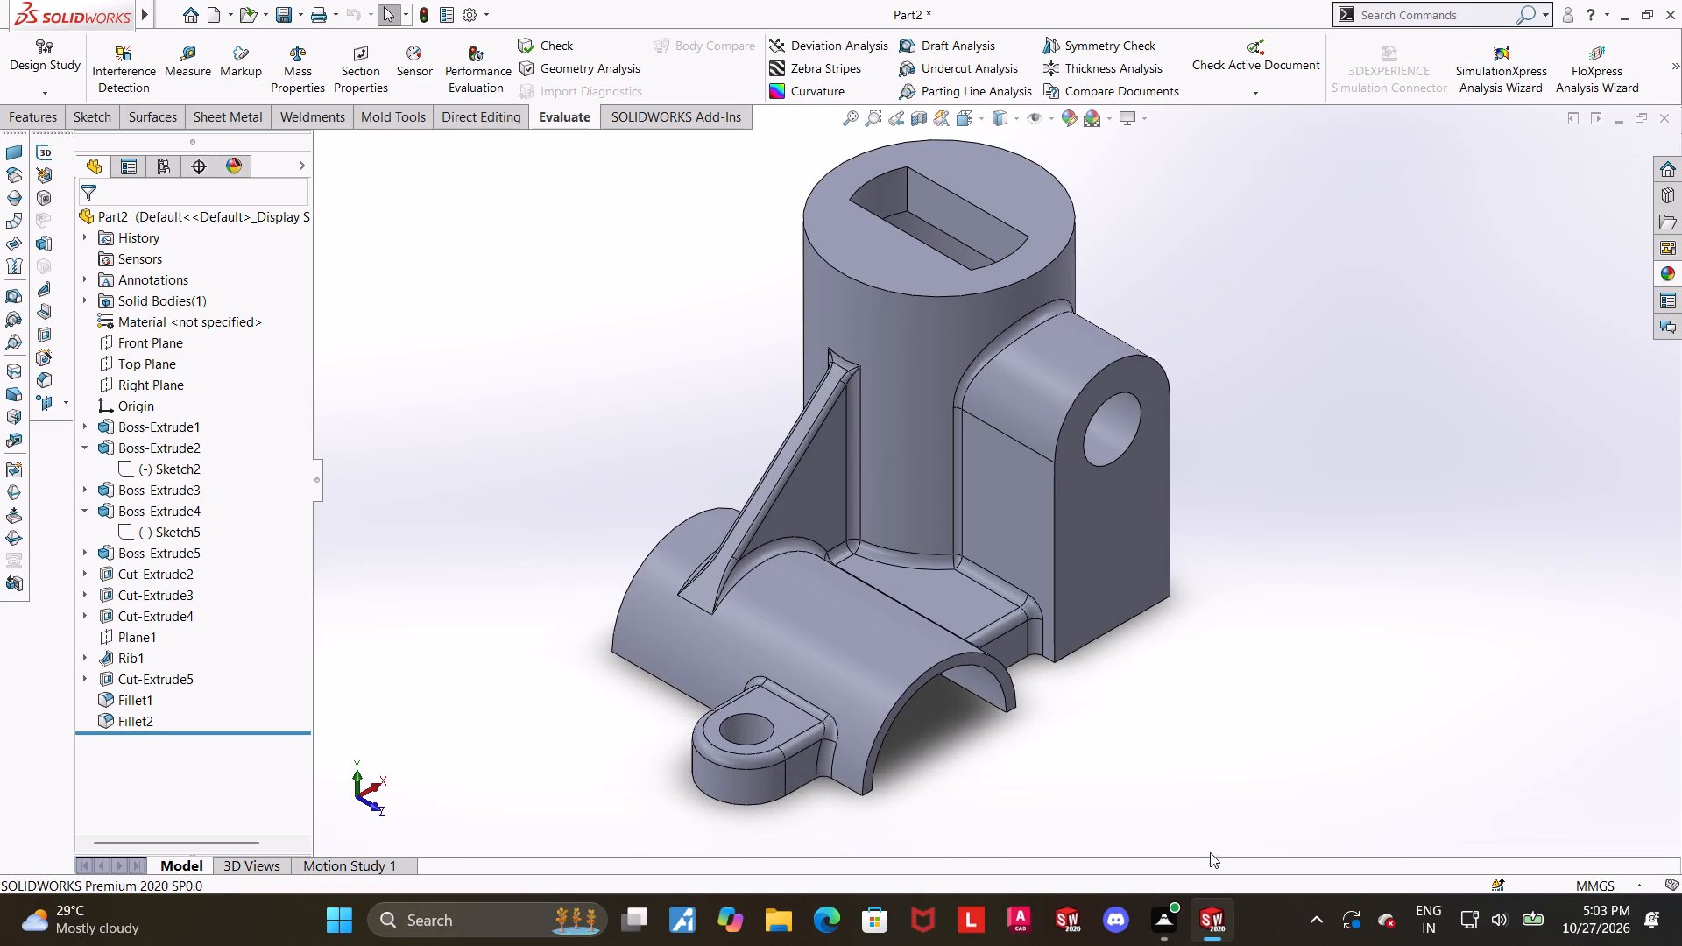
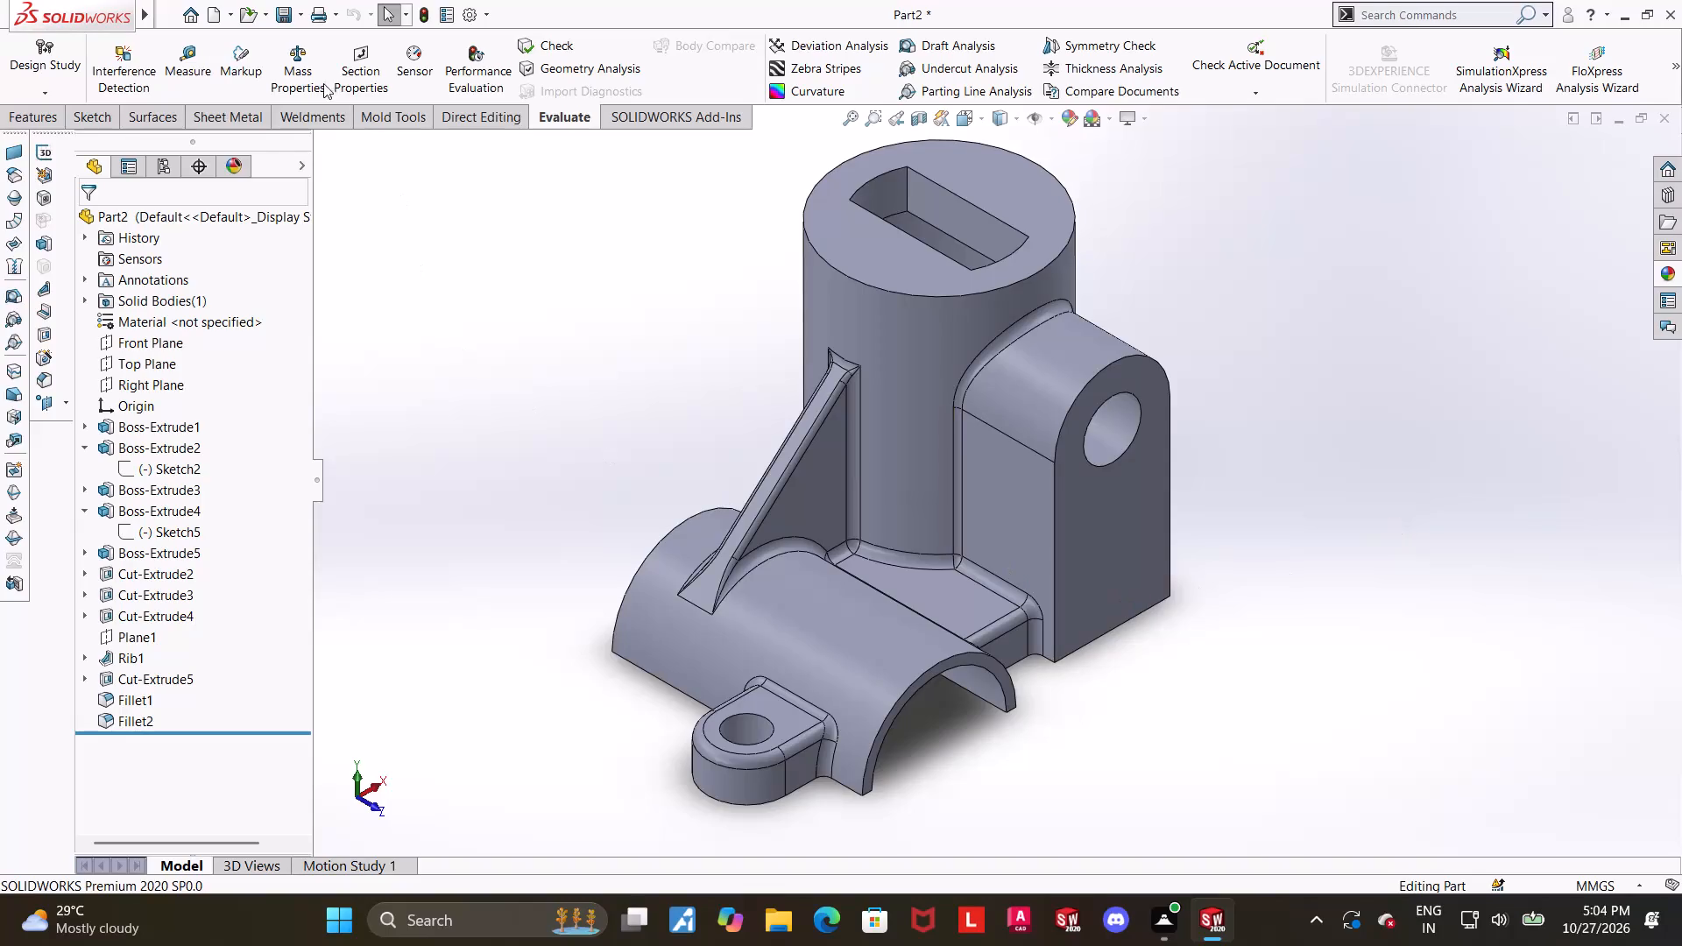
# Save the part in the Downloads folder as a SOLIDWORKS Part named clamping sleeve stanchion.
pyautogui.click(215, 229)
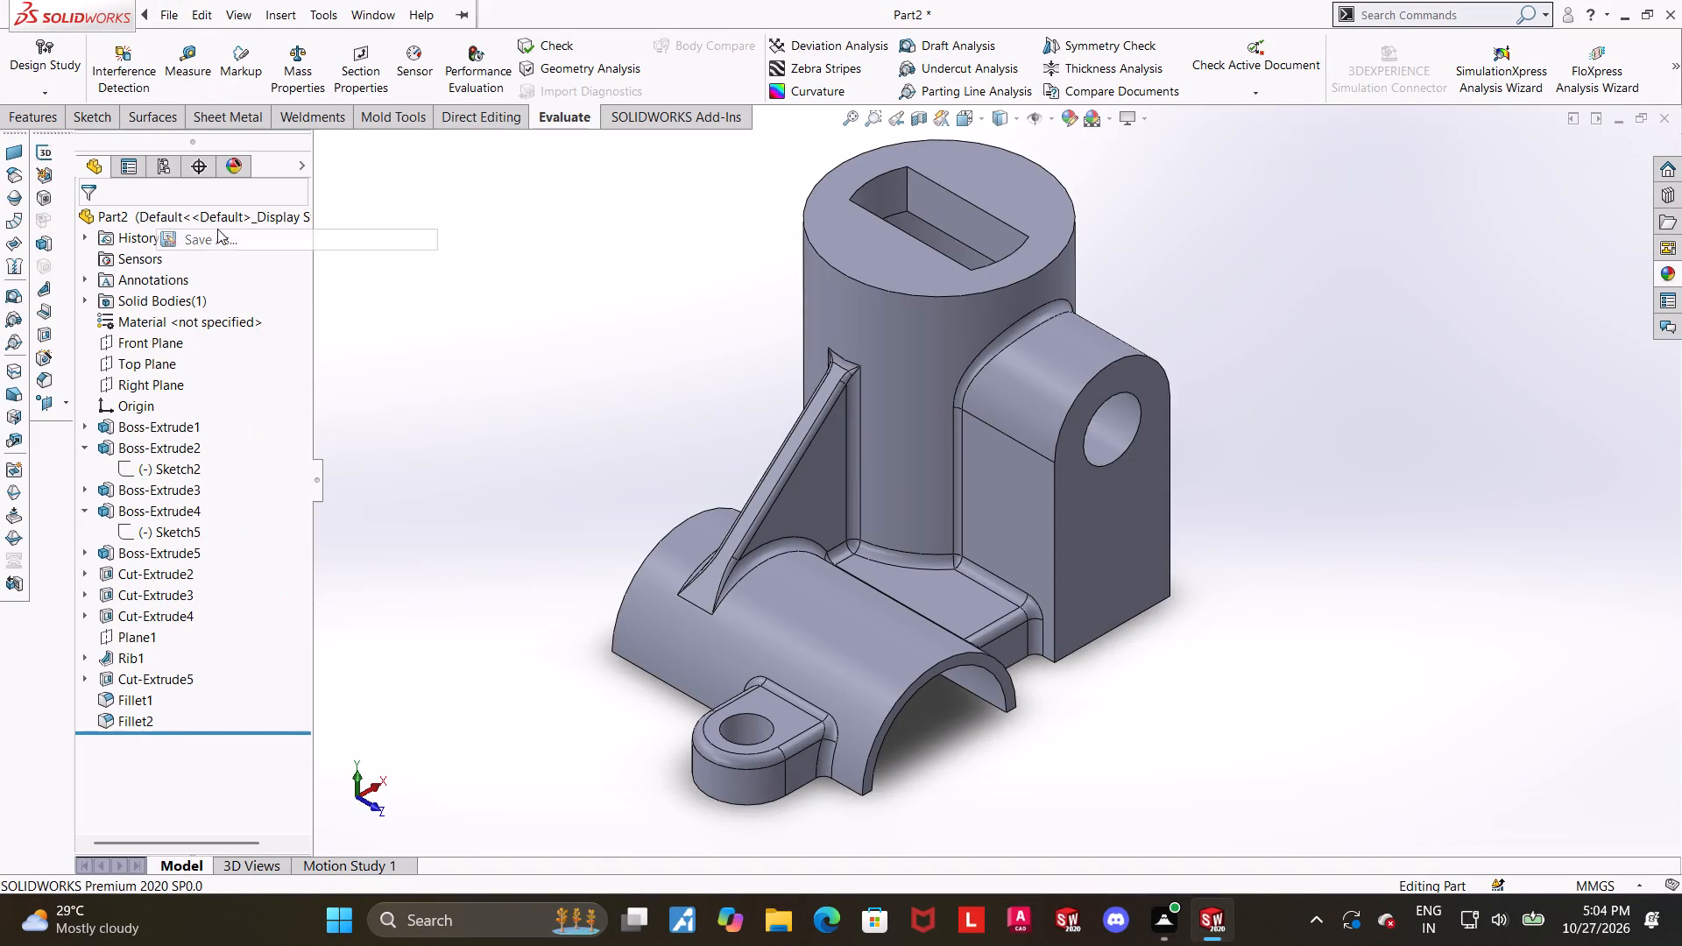
pyautogui.write('clamping sleeve stanchion')
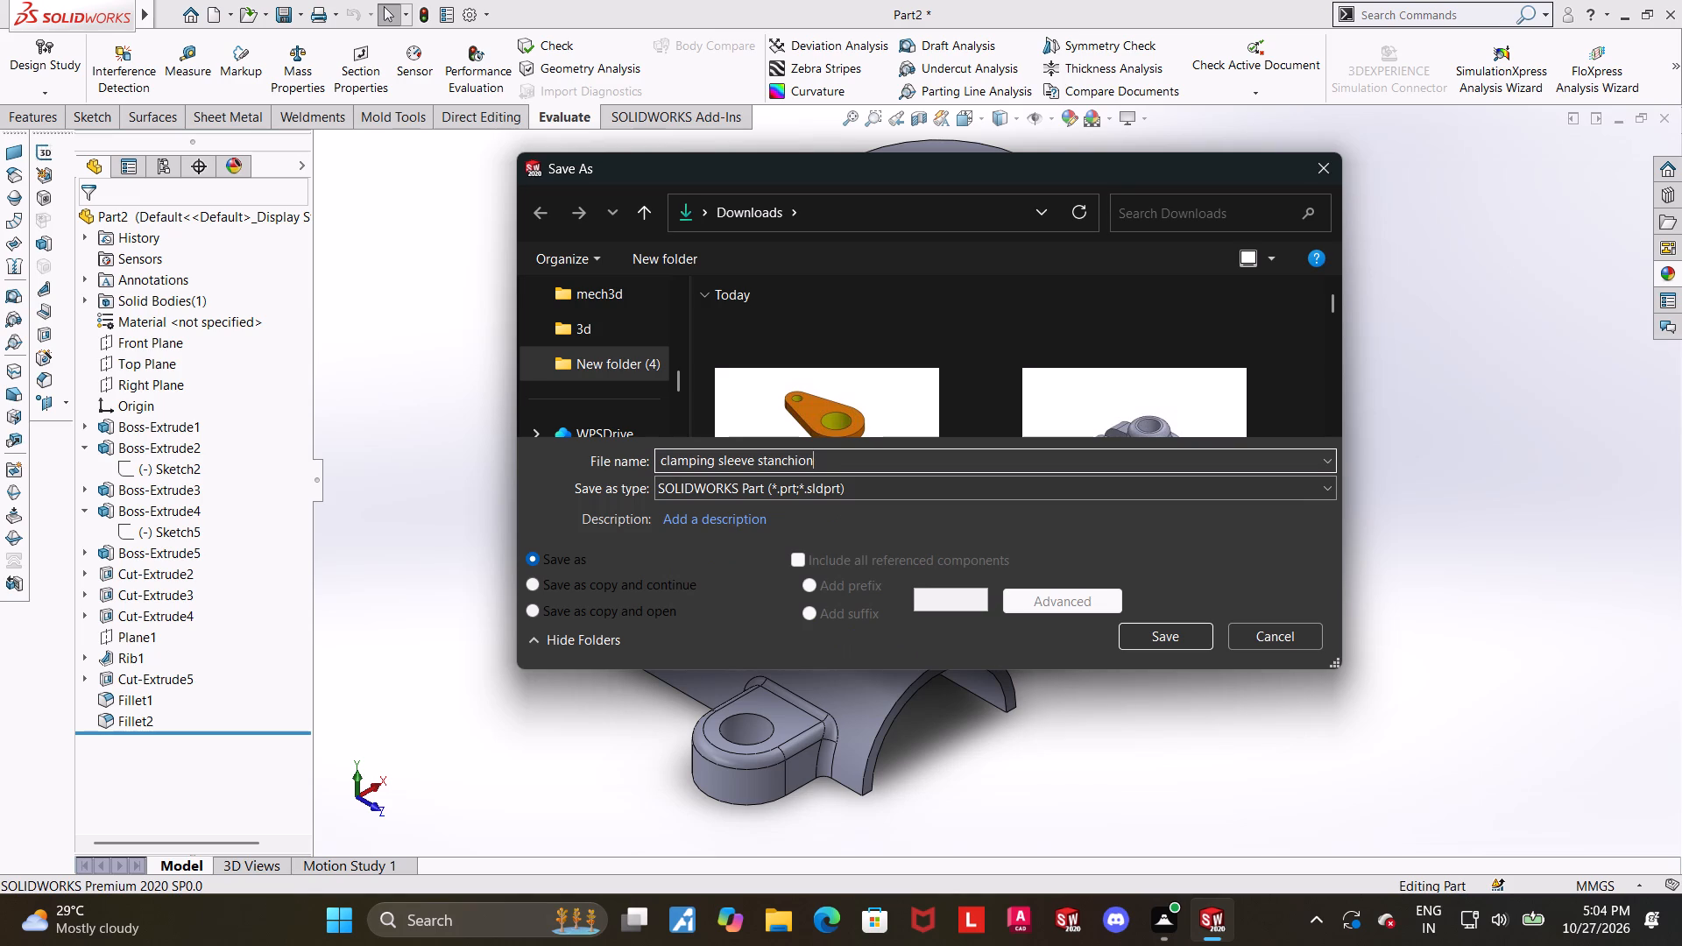
pyautogui.press('Return')
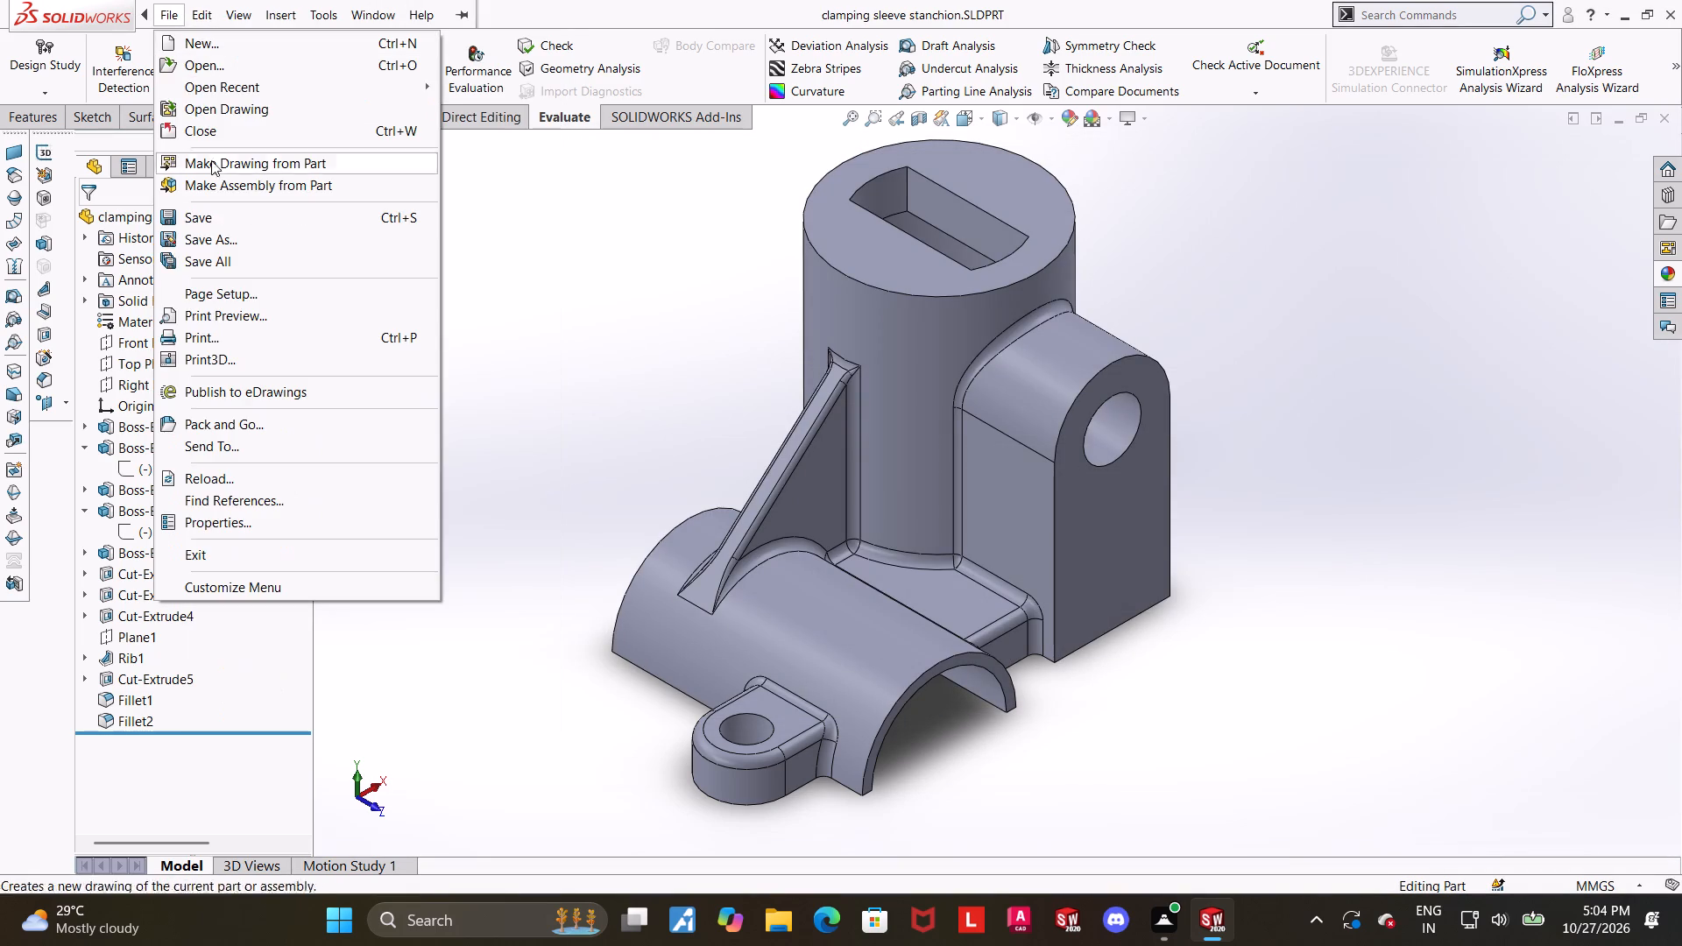
# Save a copy of the clamping sleeve stanchion part in Adobe Portable Document Format (PDF).
pyautogui.click(232, 249)
pyautogui.click(712, 484)
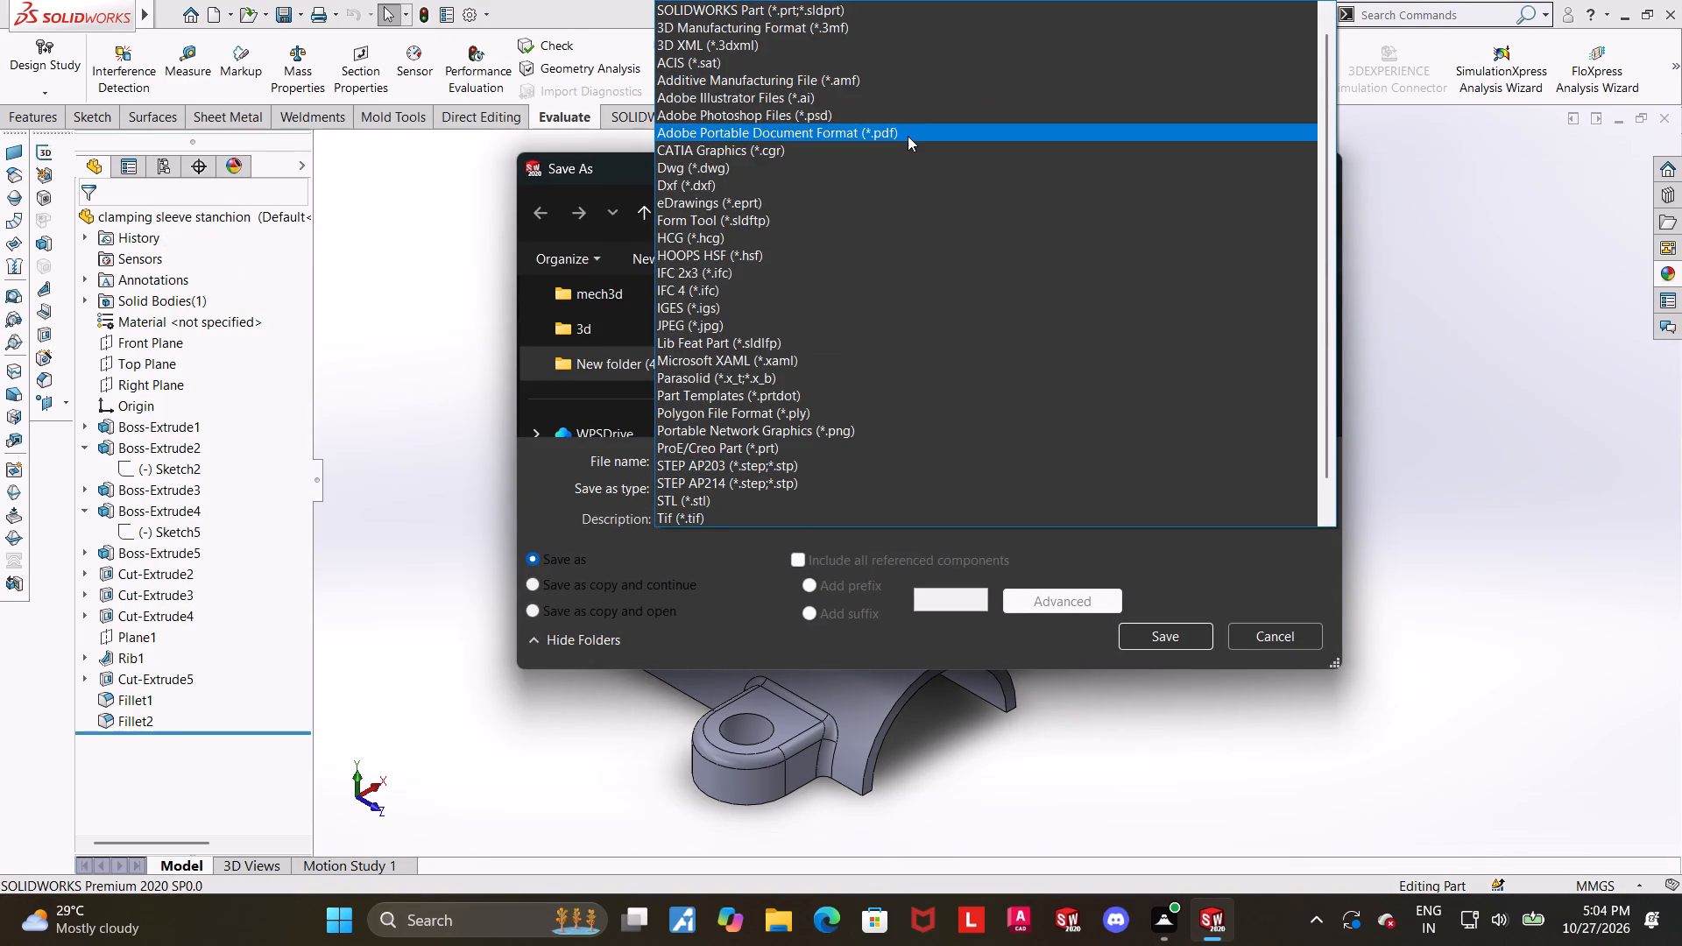
pyautogui.click(908, 137)
pyautogui.click(1170, 667)
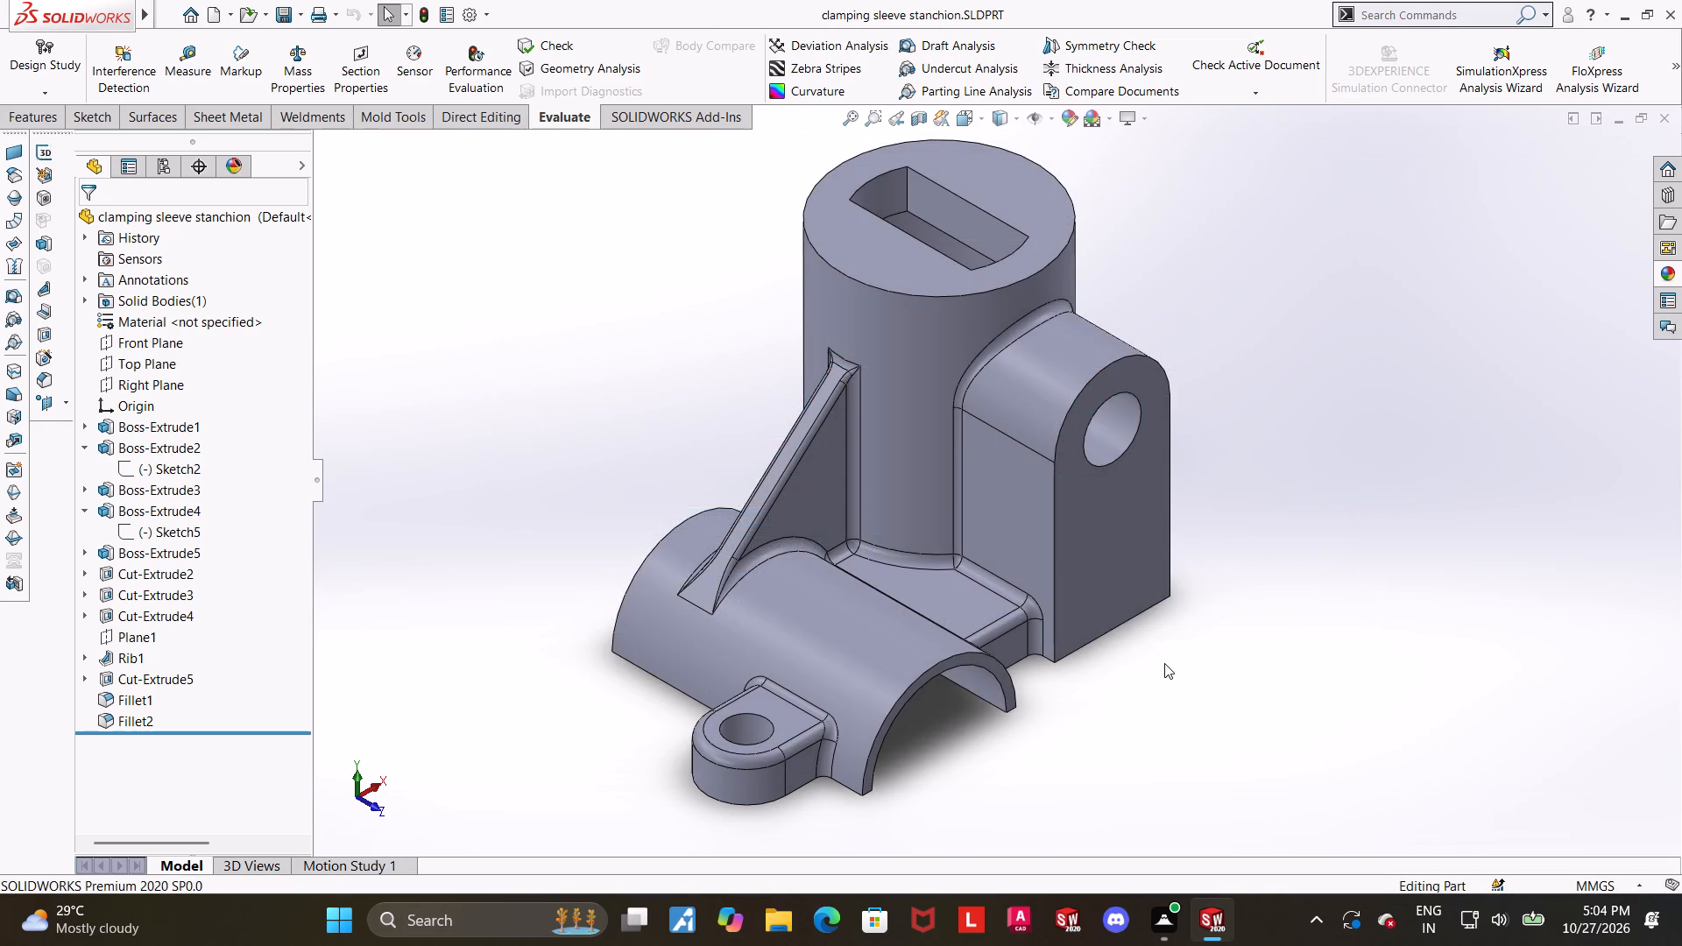
# Examine the finished part from all sides, including its underside, the end lugs, the rib and the arch boss.
pyautogui.moveTo(1163, 663); pyautogui.dragTo(1157, 315, button='middle')
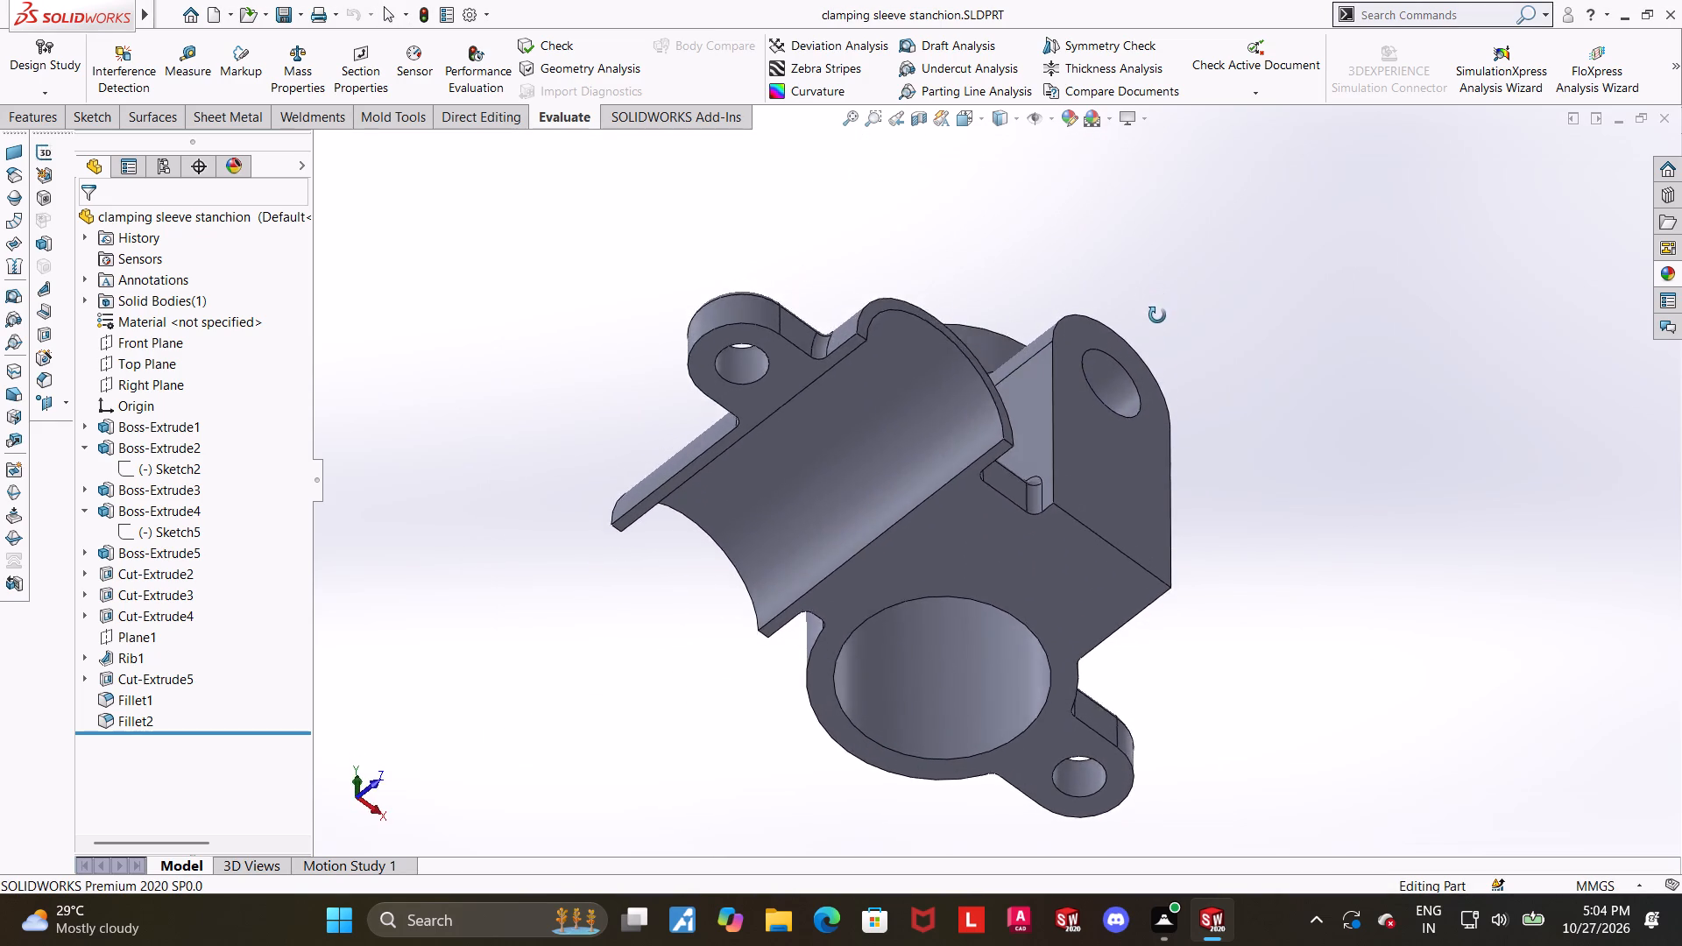
pyautogui.moveTo(1157, 315); pyautogui.dragTo(1105, 388, button='middle')
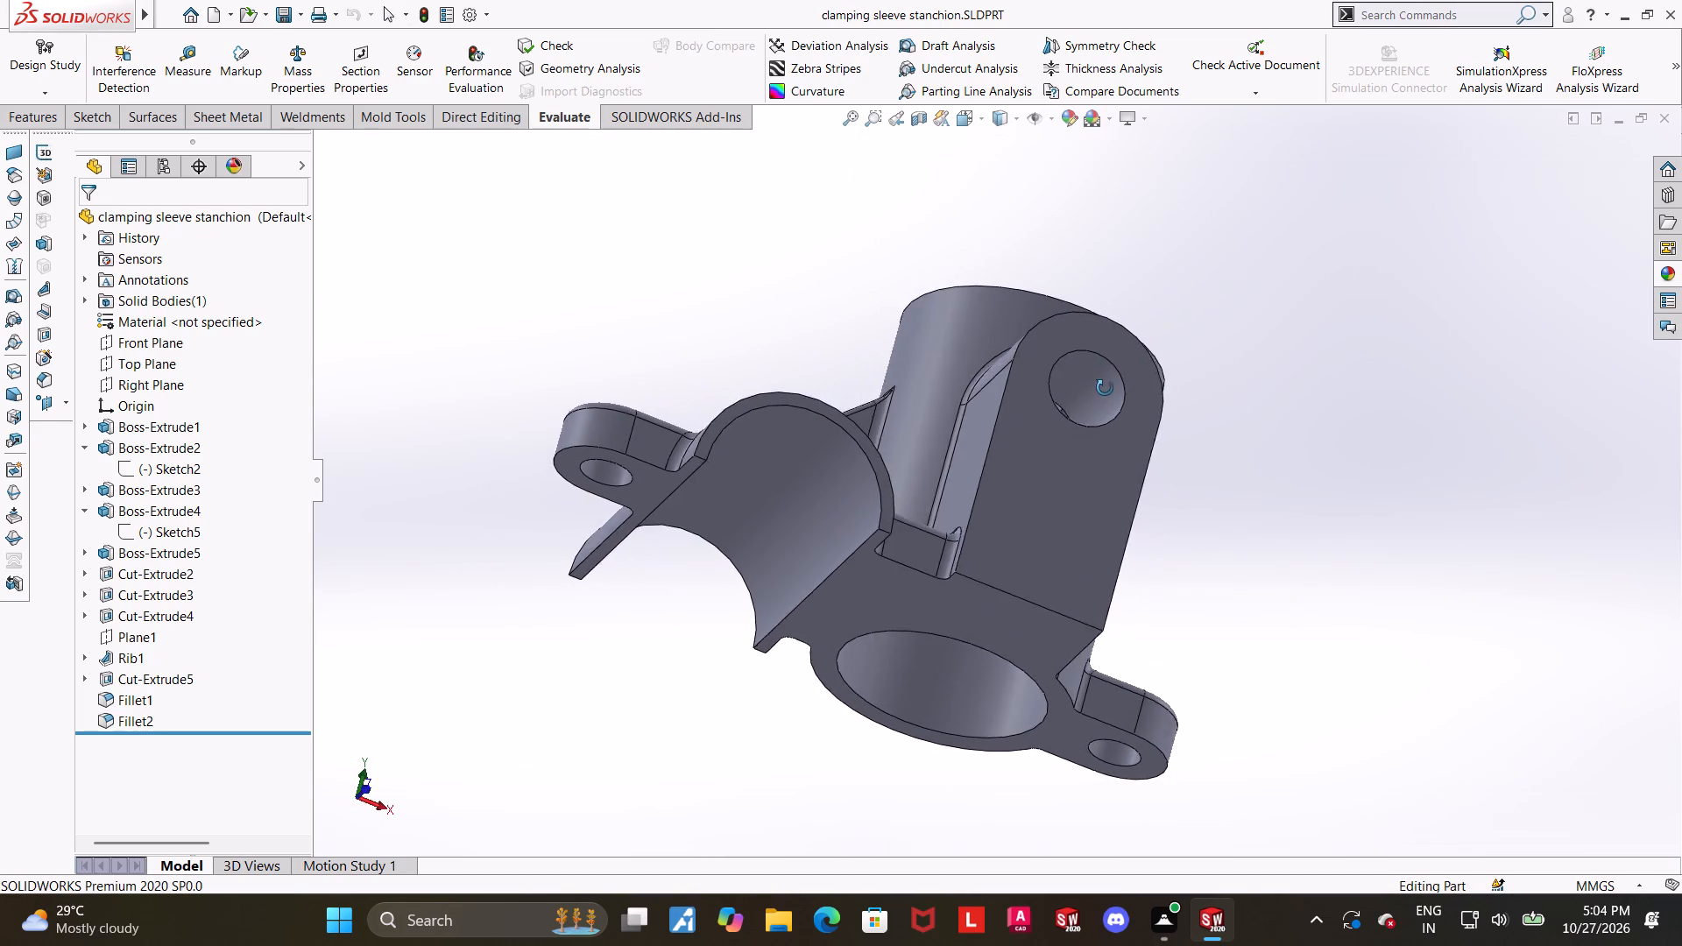
pyautogui.moveTo(1105, 388); pyautogui.dragTo(940, 599, button='middle')
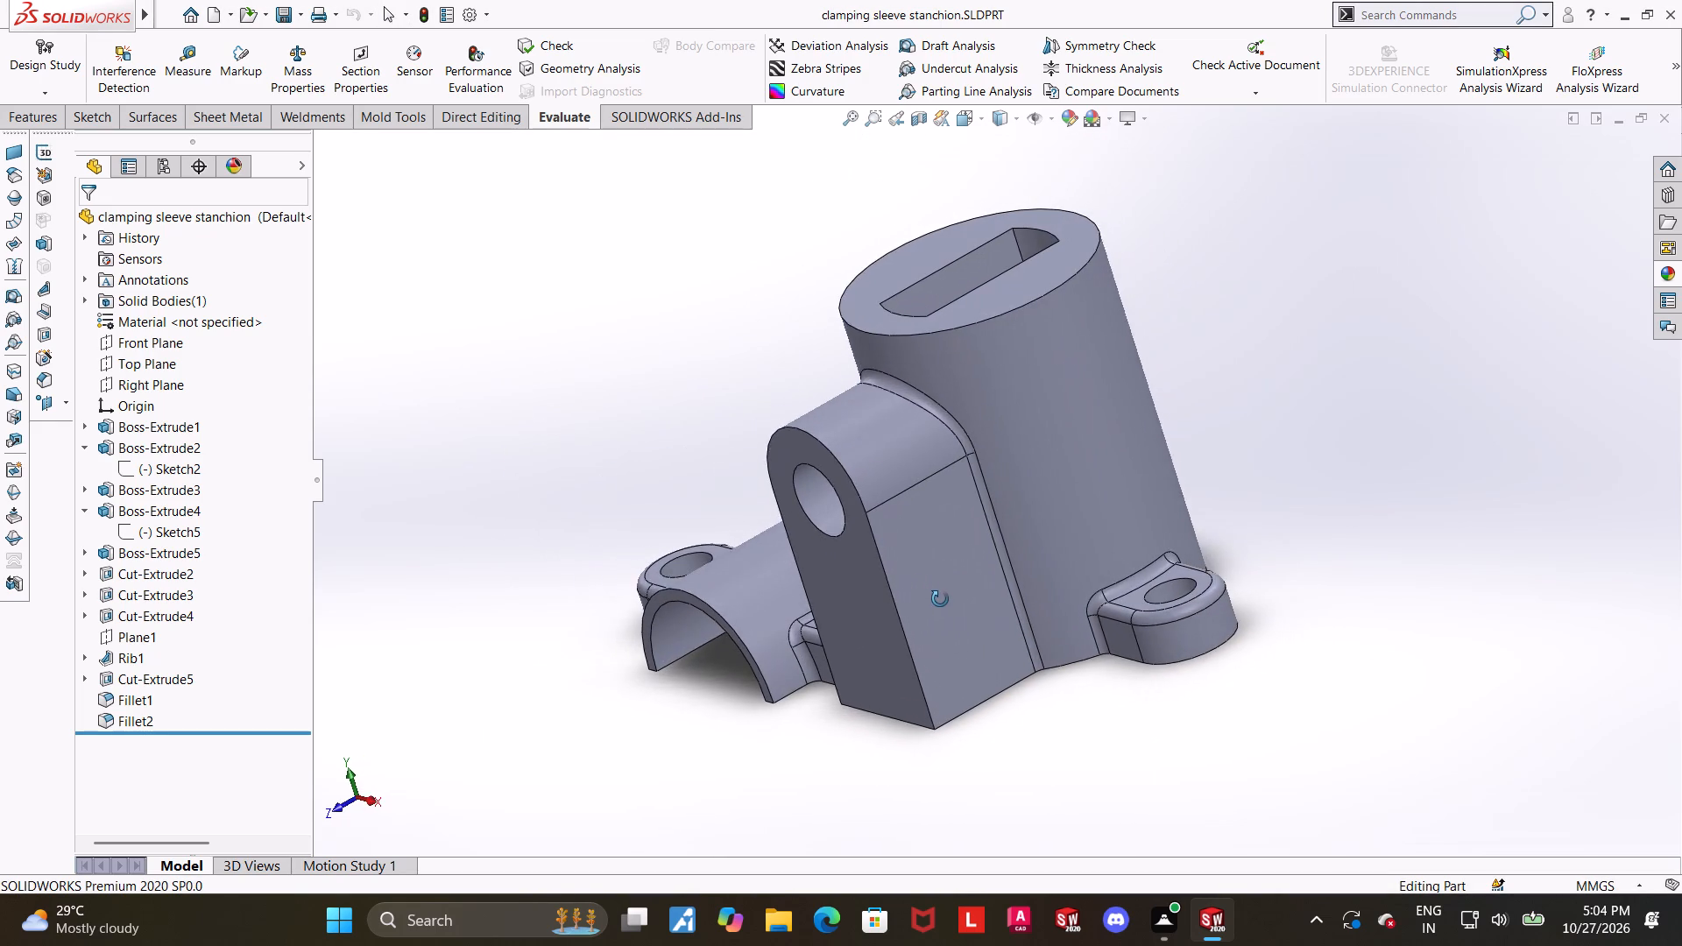
pyautogui.moveTo(940, 599); pyautogui.dragTo(910, 618, button='middle')
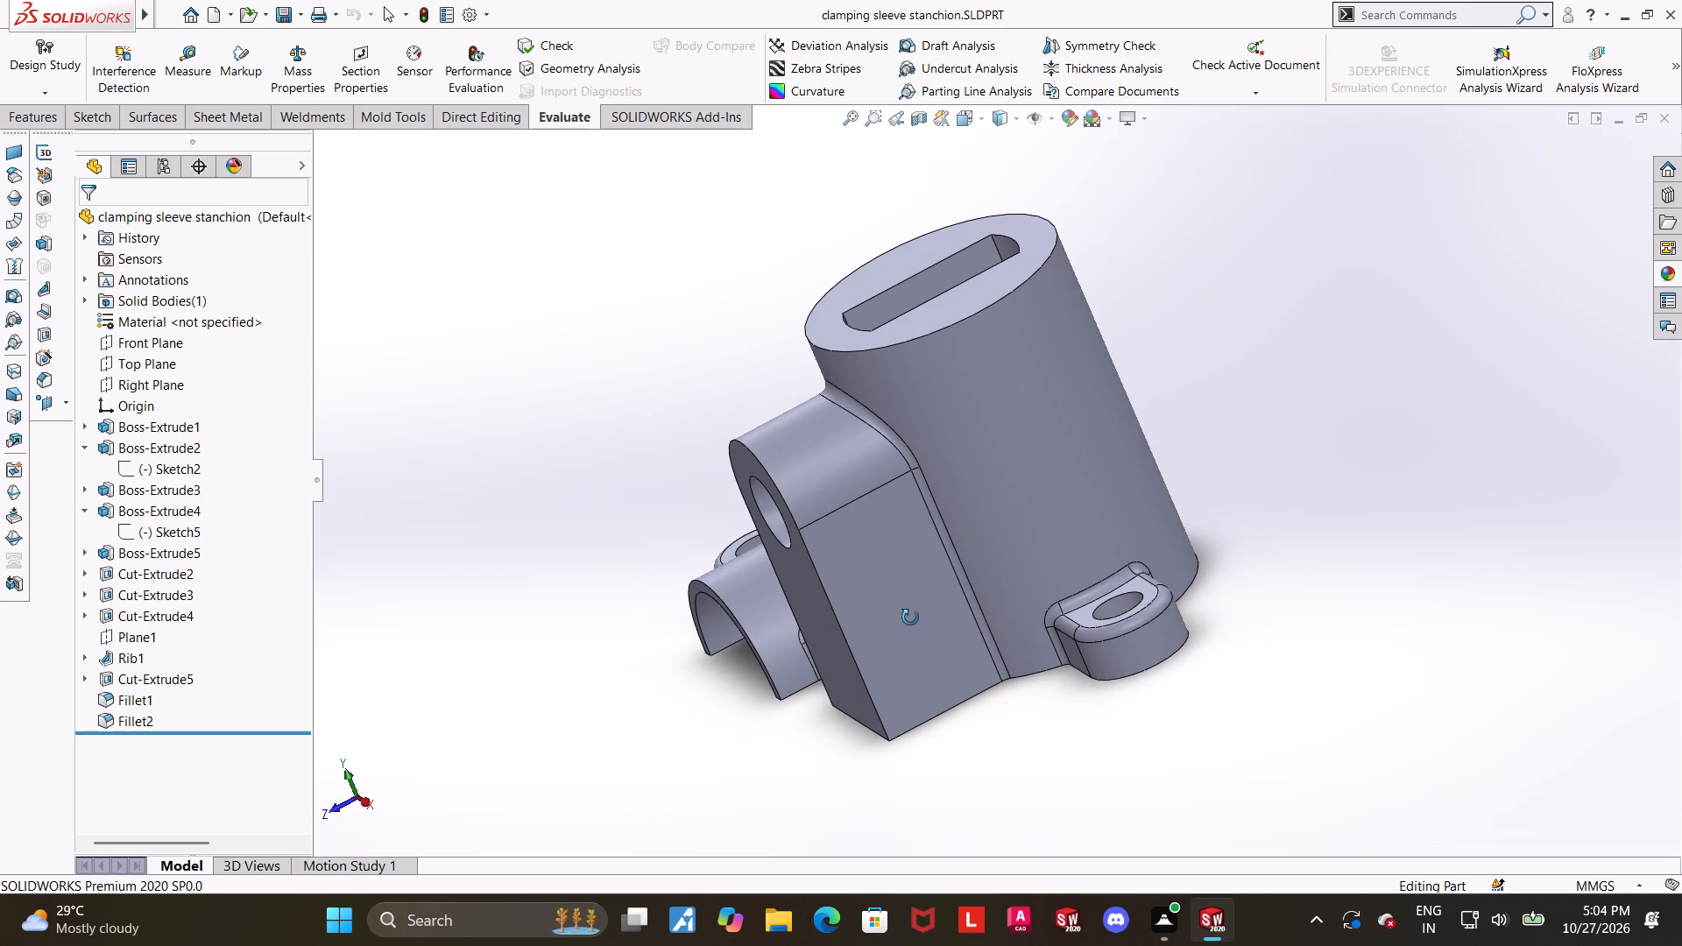
pyautogui.moveTo(910, 618); pyautogui.dragTo(1218, 732, button='middle')
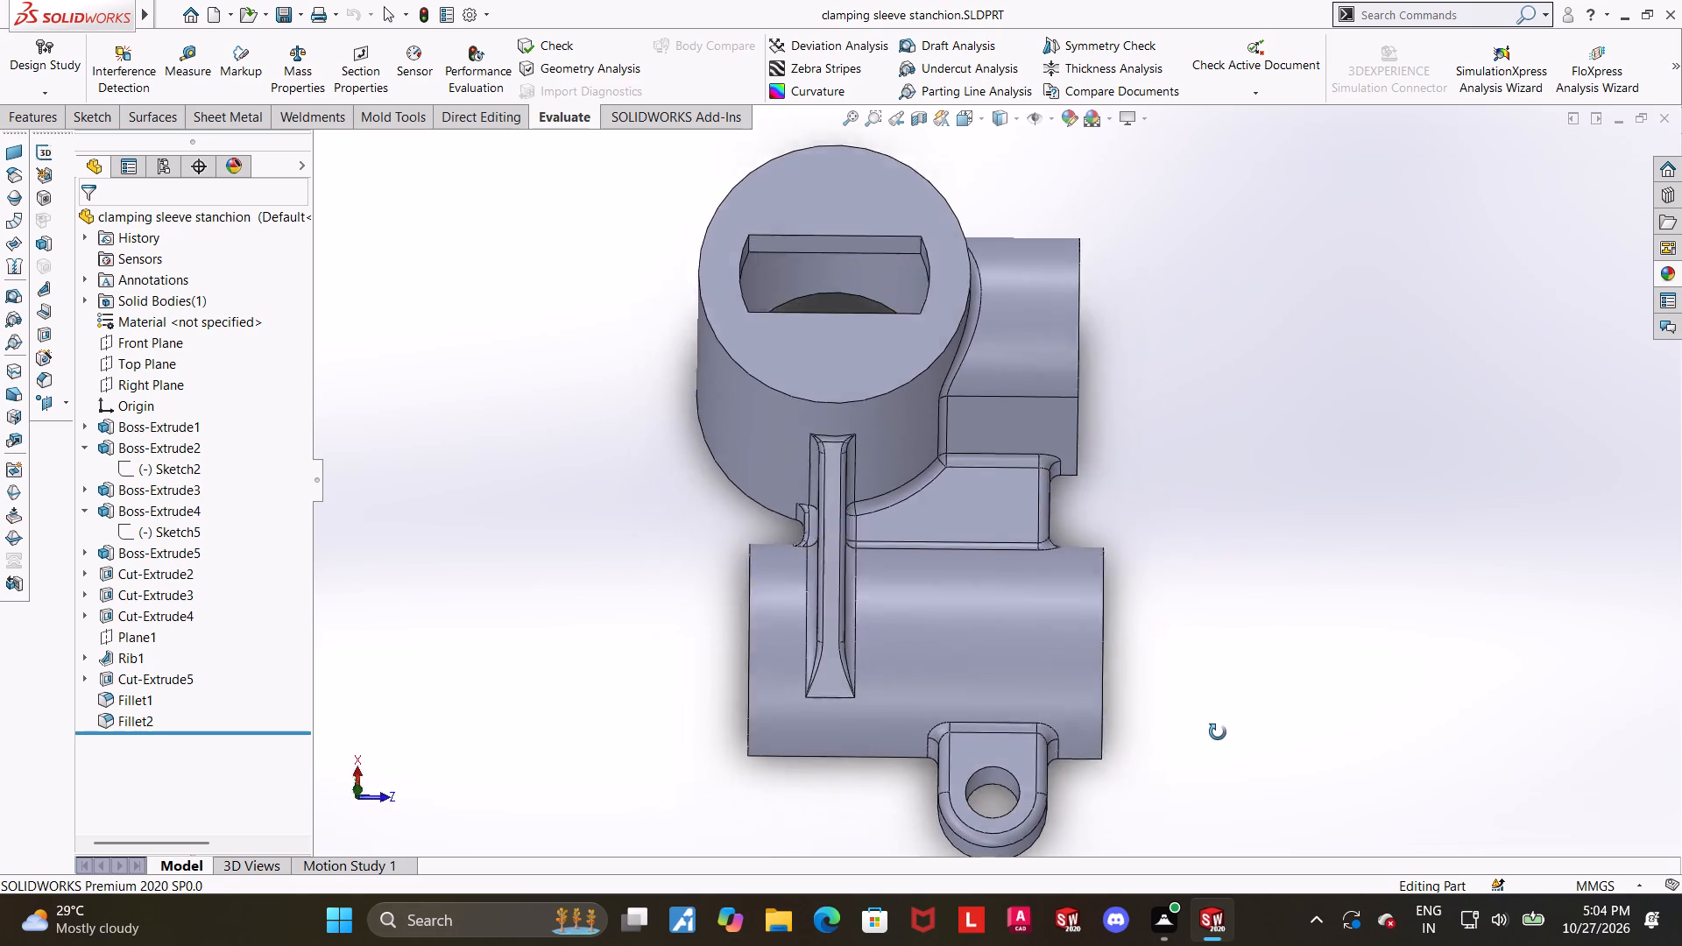
pyautogui.moveTo(1218, 732); pyautogui.dragTo(1138, 515, button='middle')
pyautogui.moveTo(1189, 505); pyautogui.dragTo(1191, 455, button='middle')
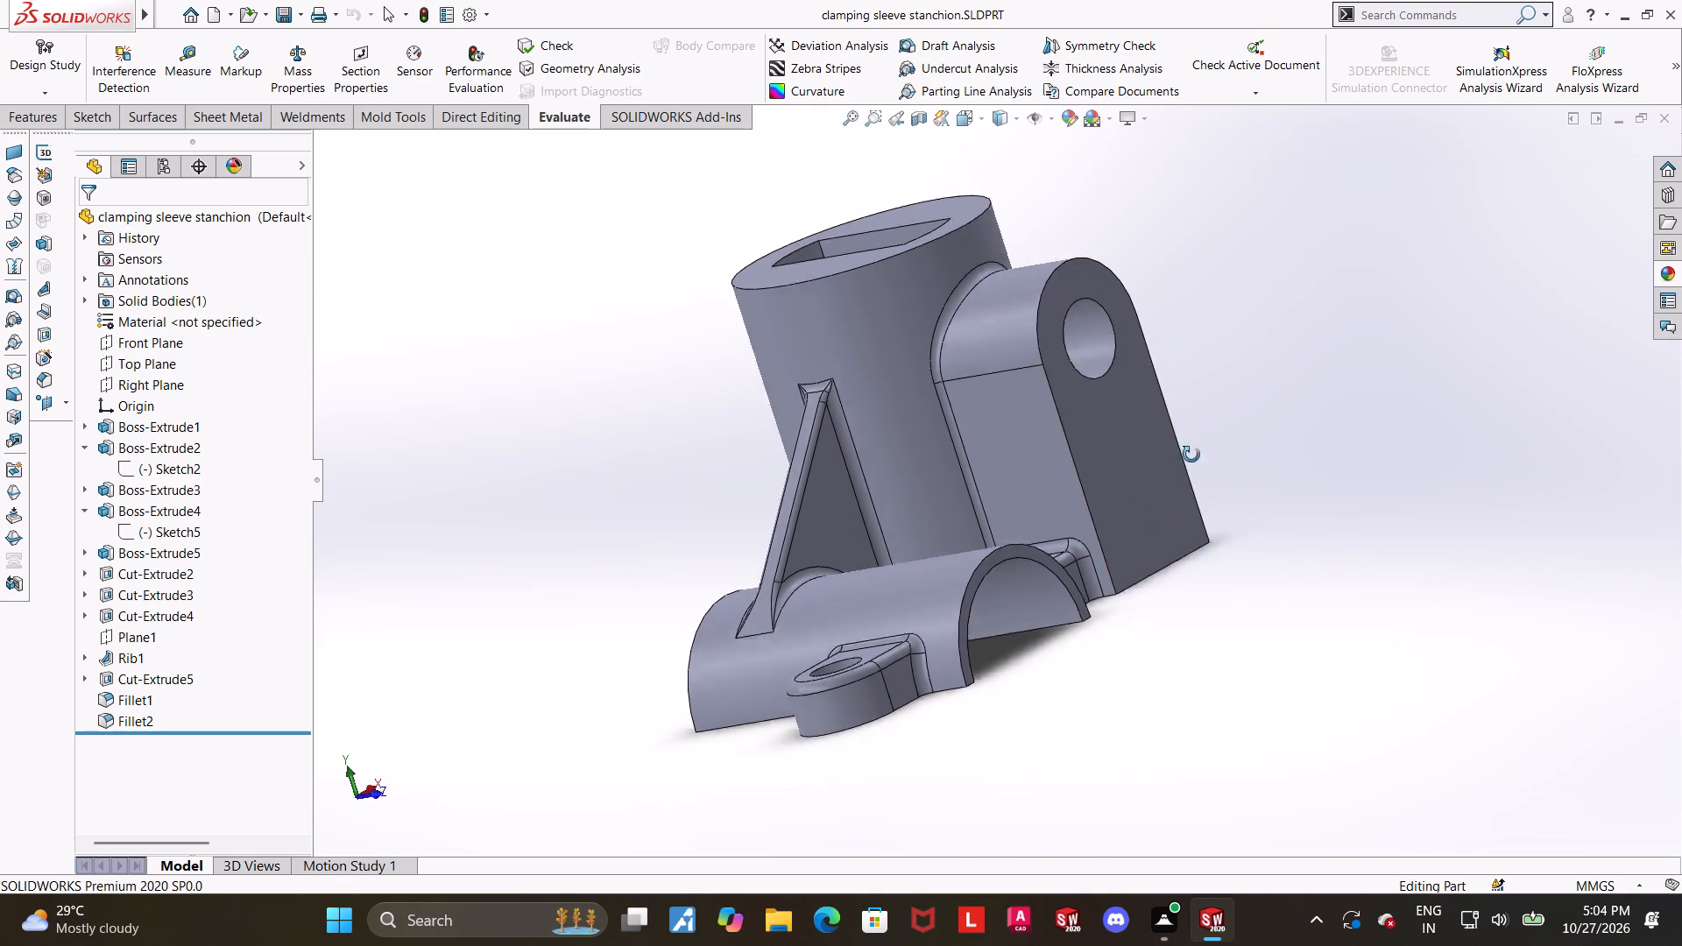
pyautogui.moveTo(1191, 455); pyautogui.dragTo(1132, 367, button='middle')
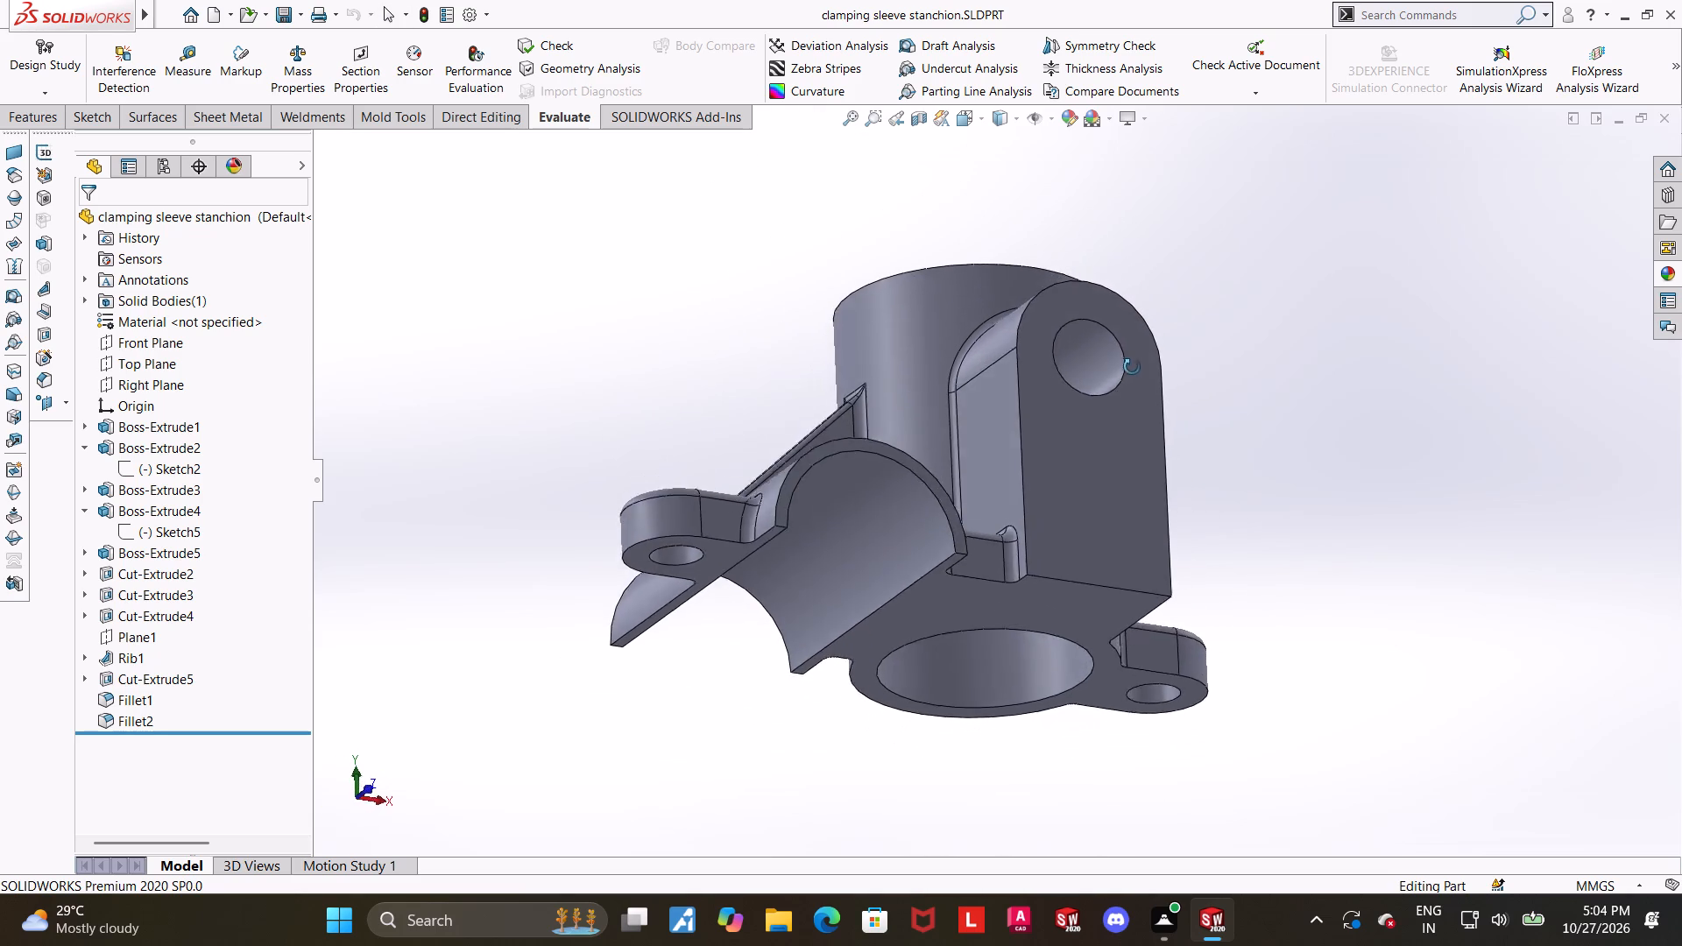
pyautogui.moveTo(1132, 367); pyautogui.dragTo(1119, 496, button='middle')
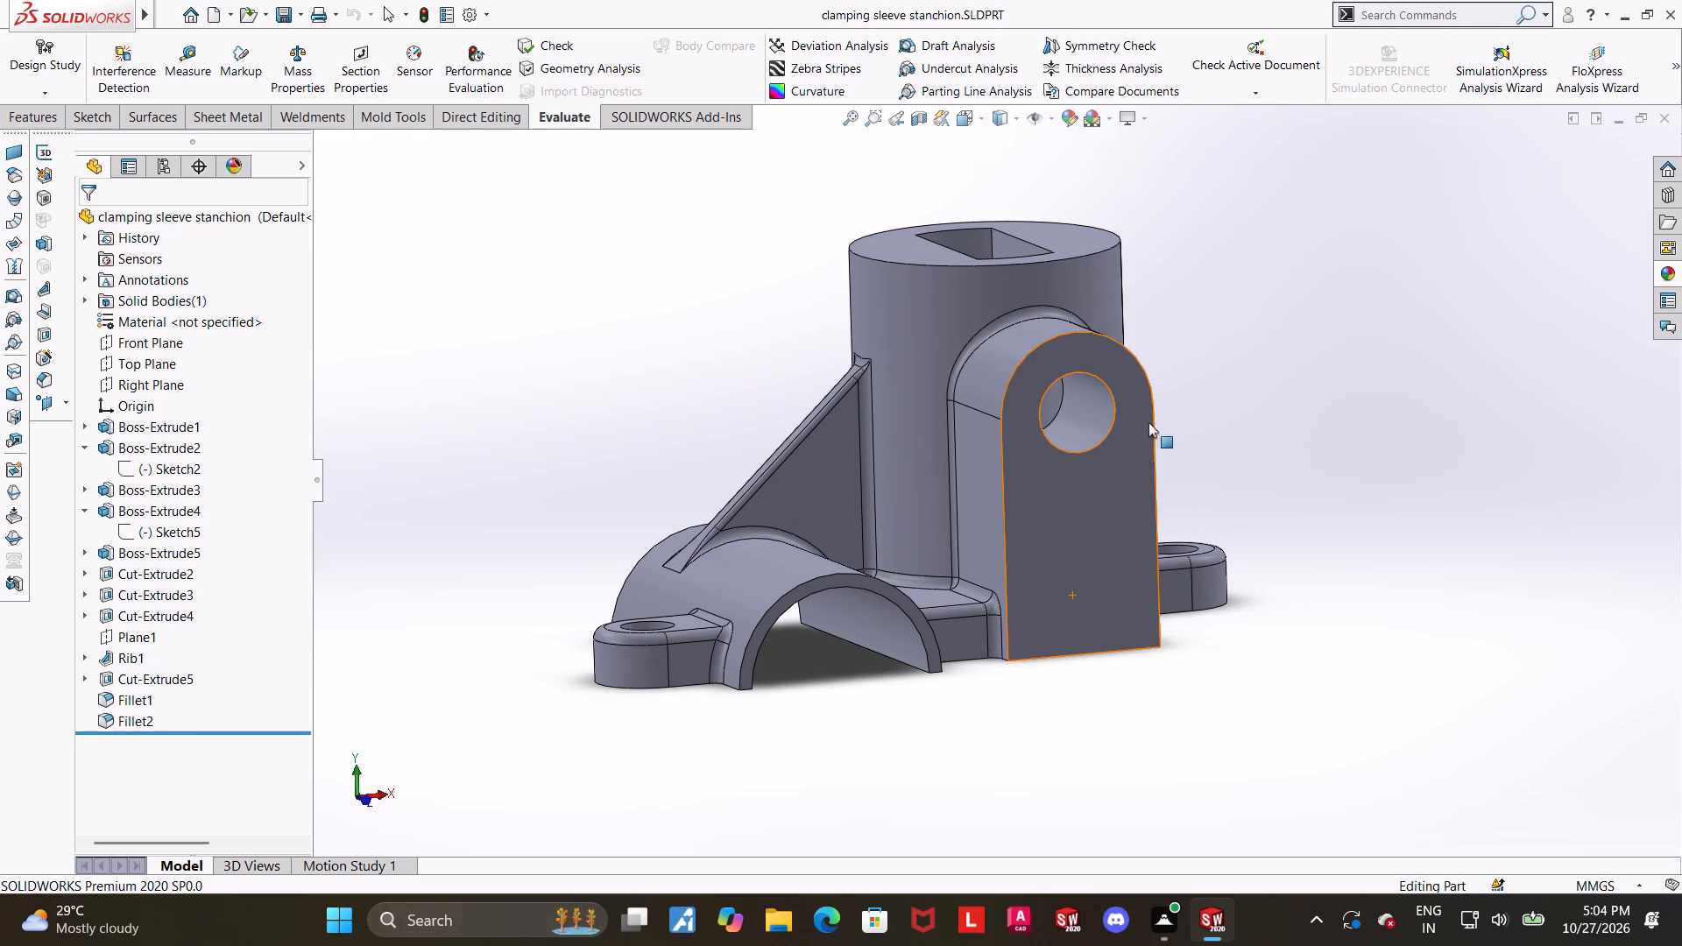
pyautogui.moveTo(1192, 322); pyautogui.dragTo(1191, 507, button='middle')
# Examine the part in the Top view with hidden lines visible and with hidden lines removed.
pyautogui.click(964, 121)
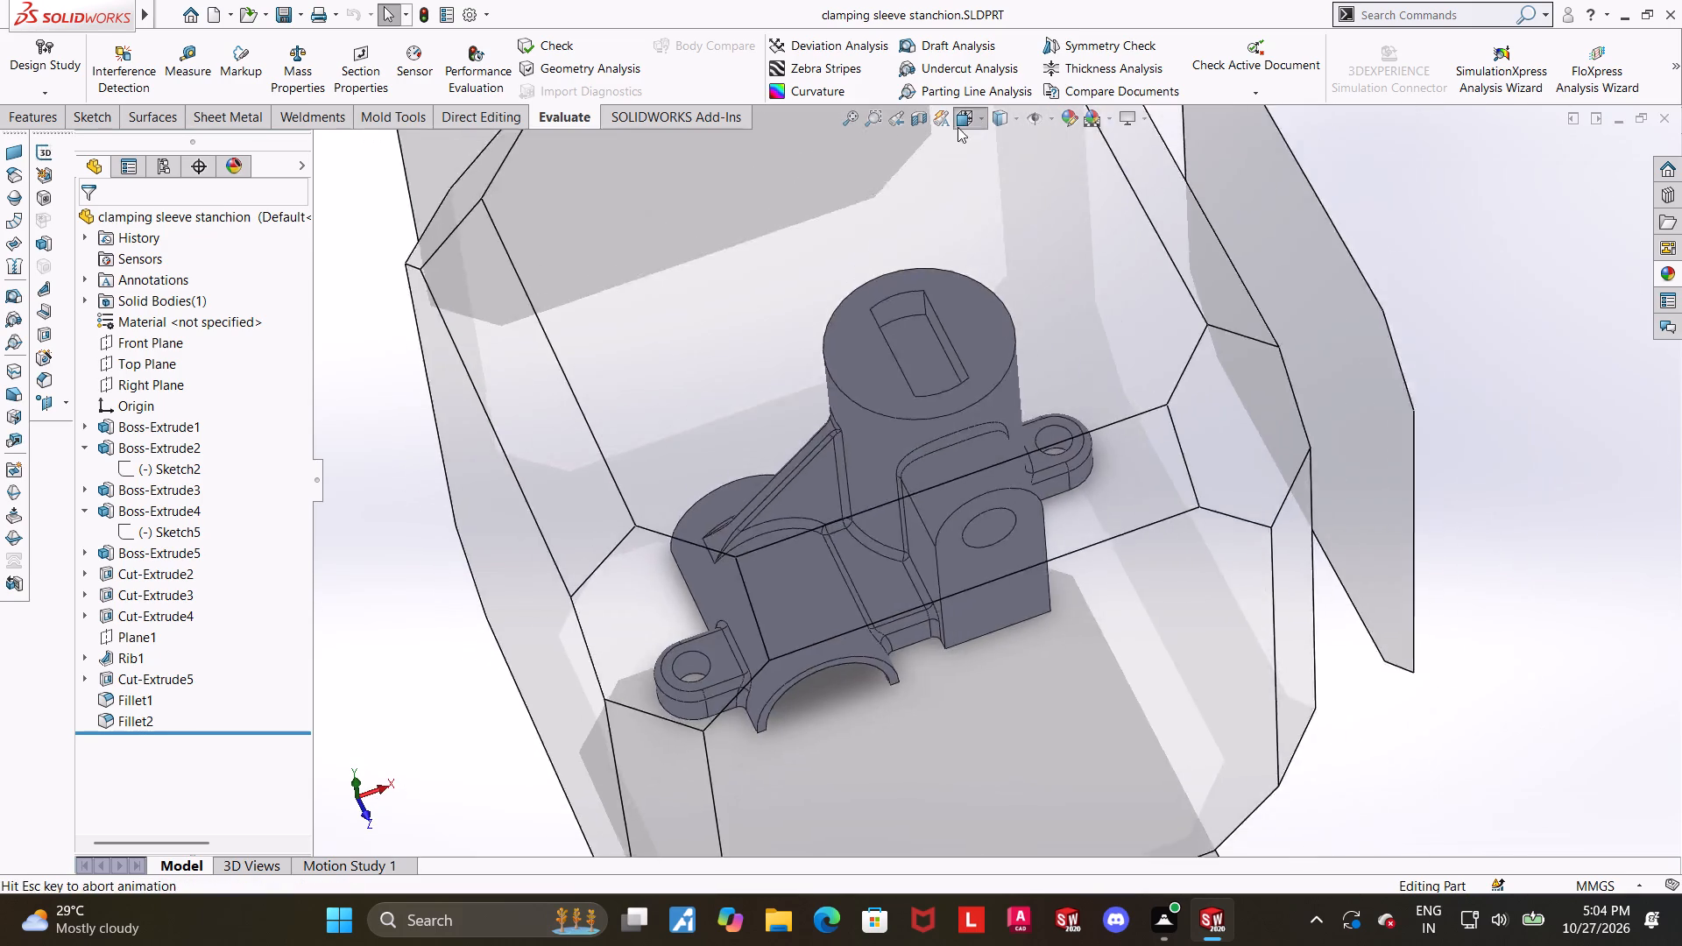
pyautogui.click(823, 441)
pyautogui.click(1007, 119)
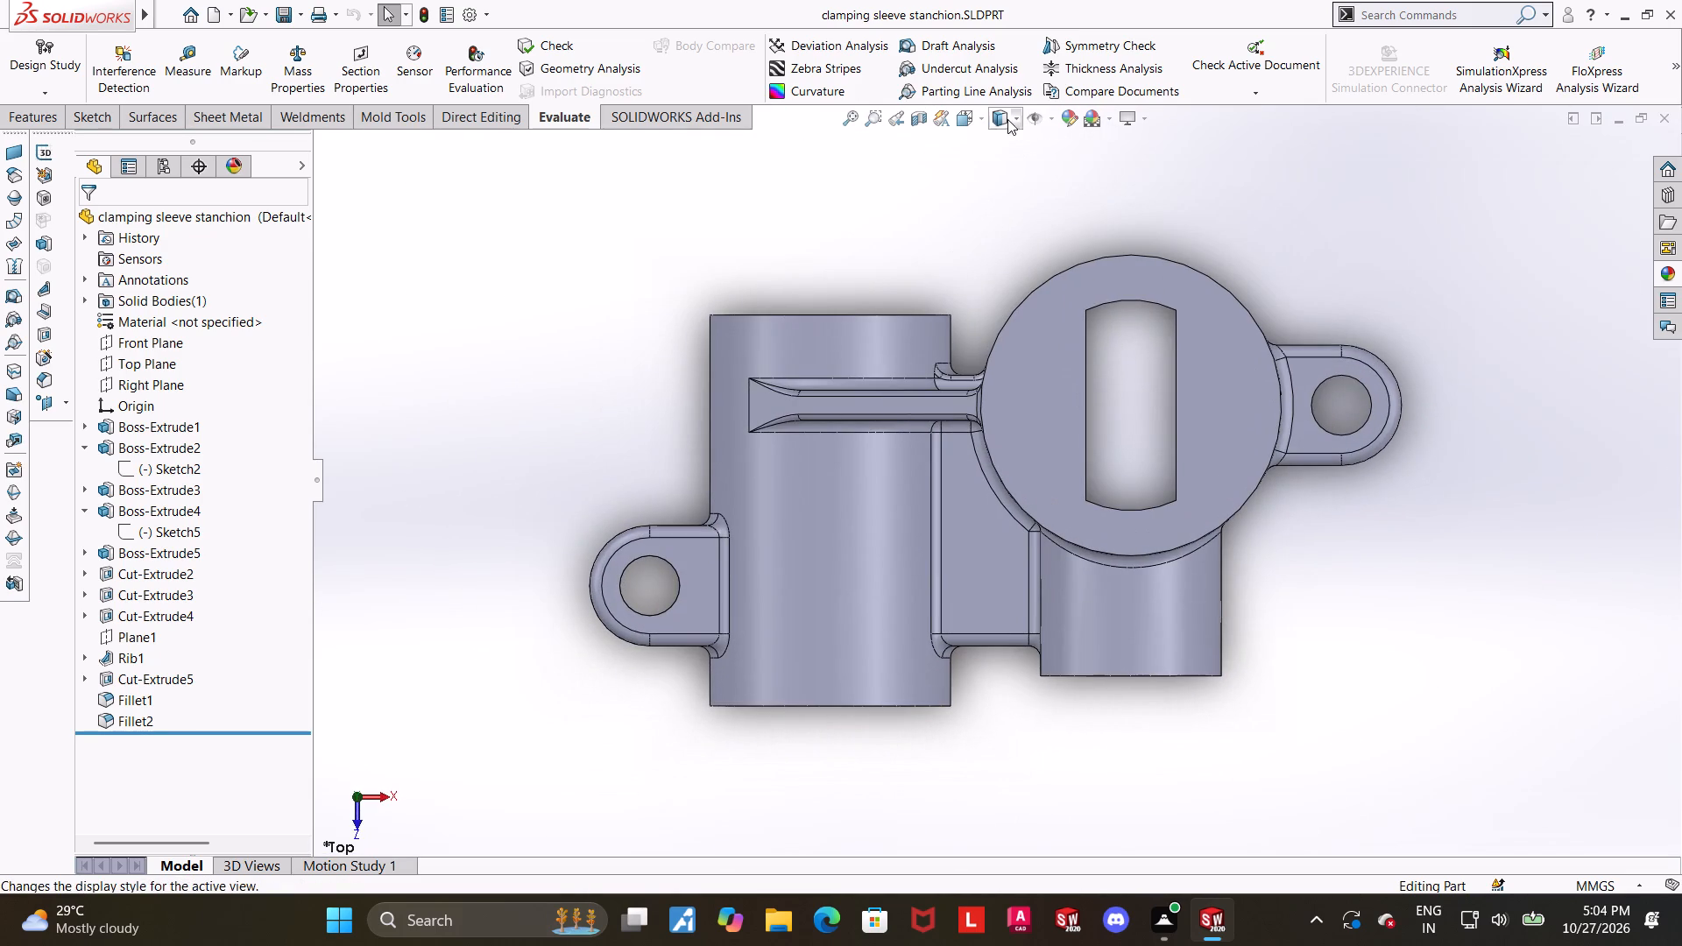
pyautogui.click(1004, 208)
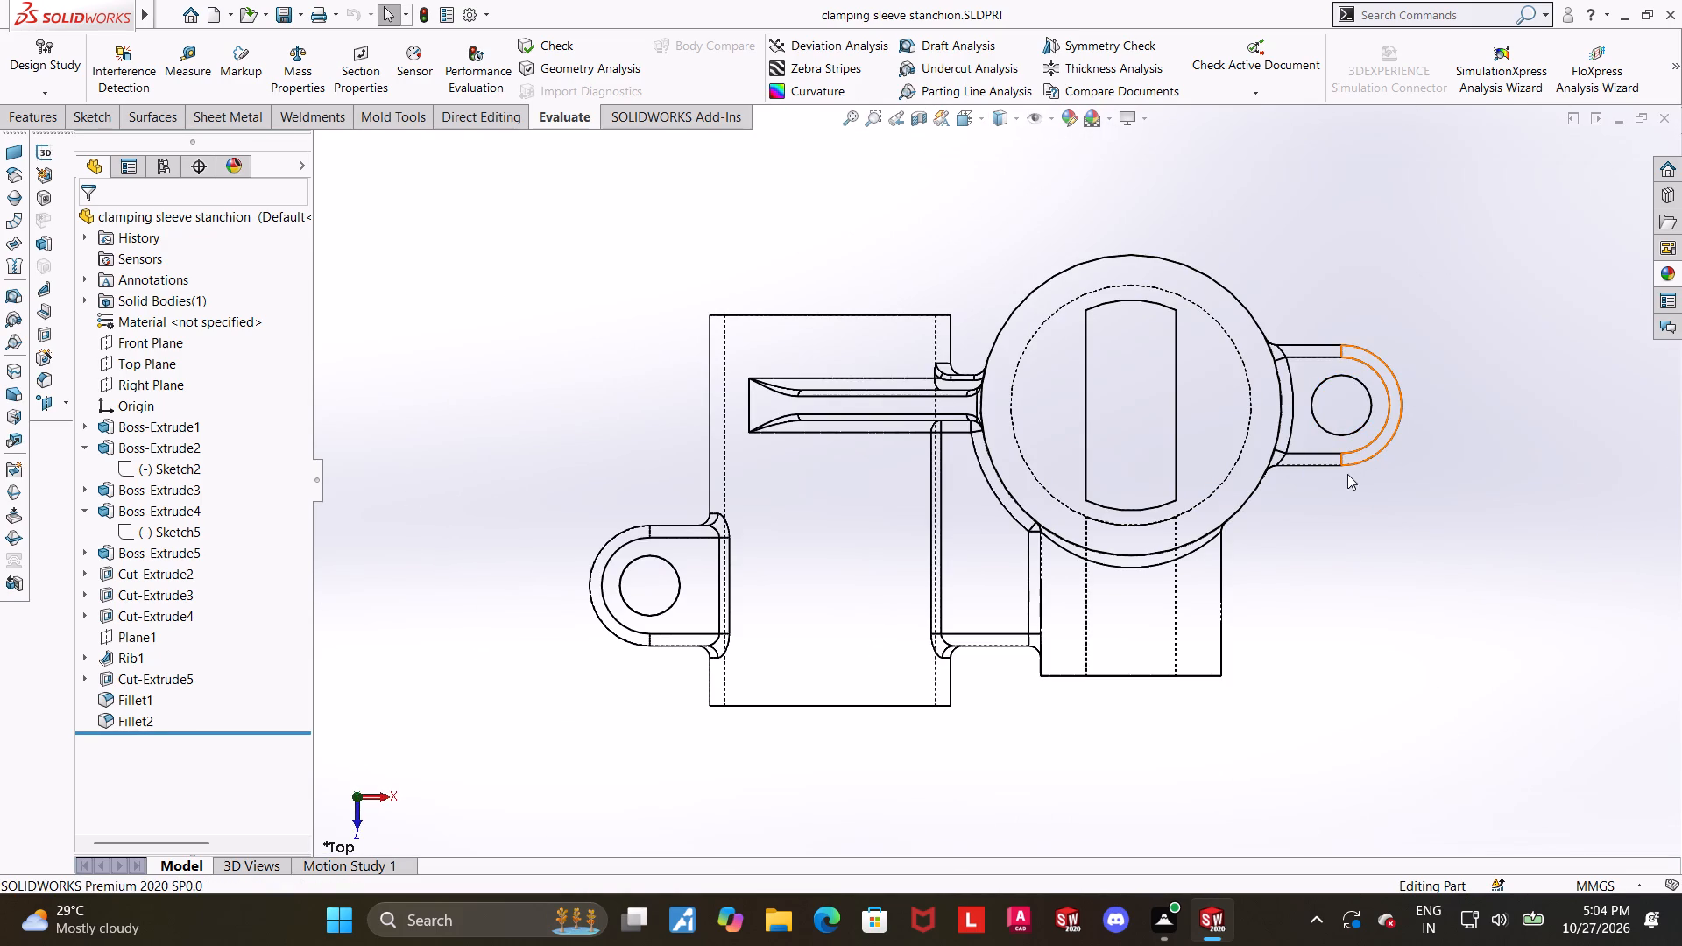
pyautogui.click(1003, 118)
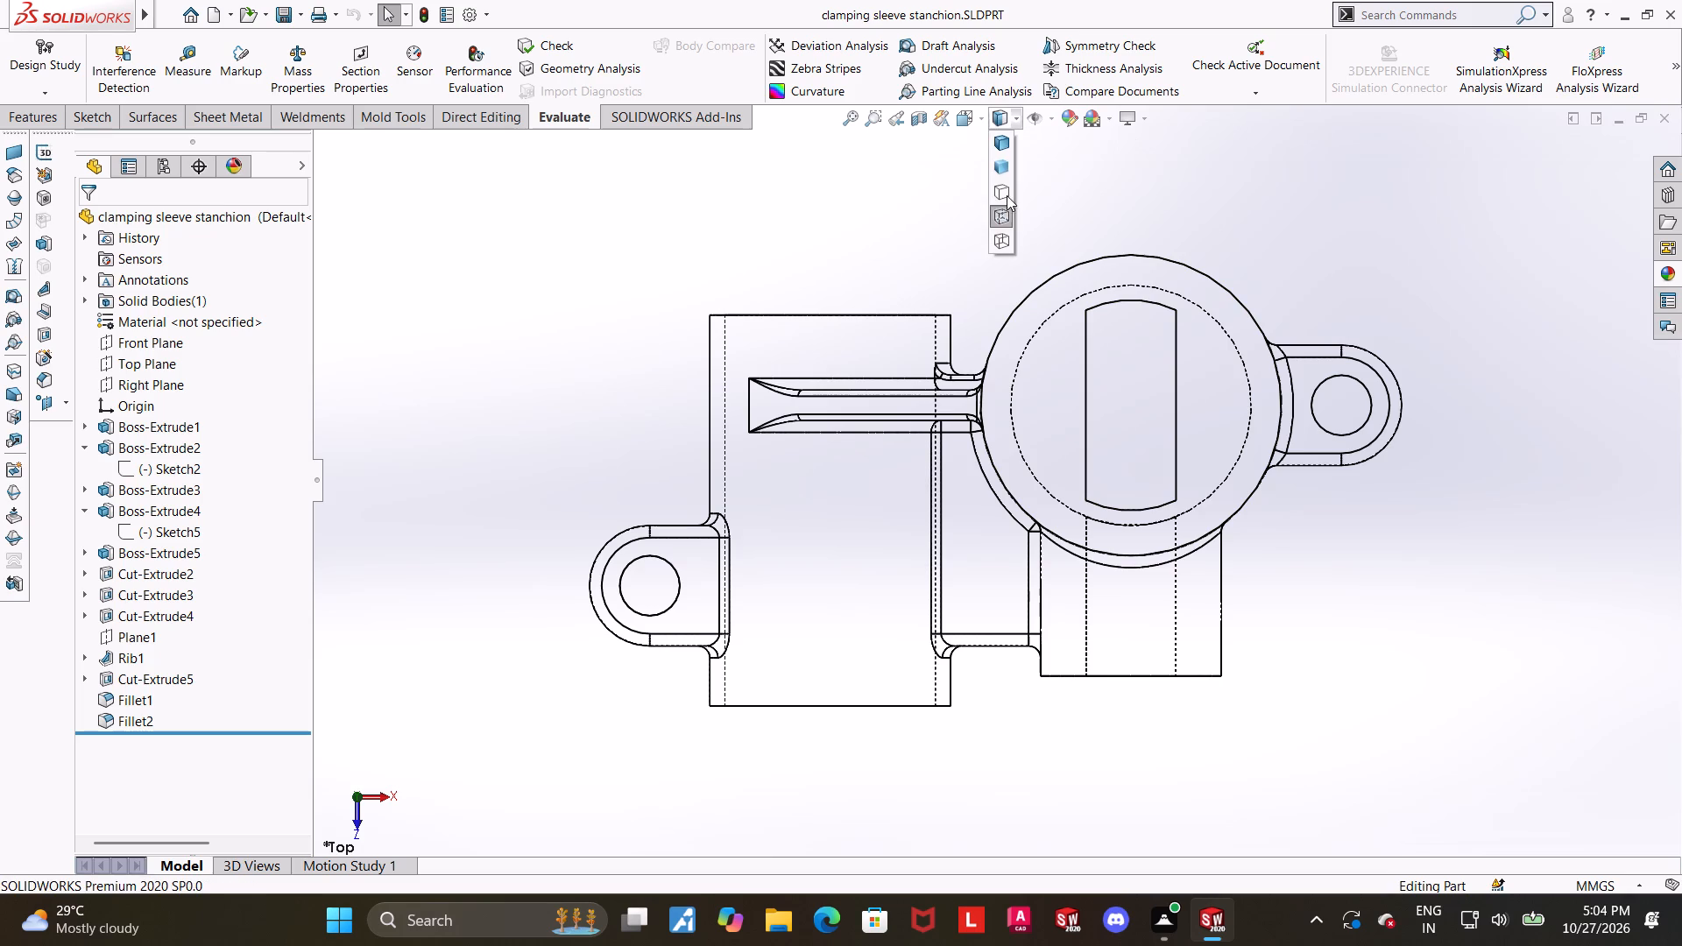
pyautogui.click(1005, 191)
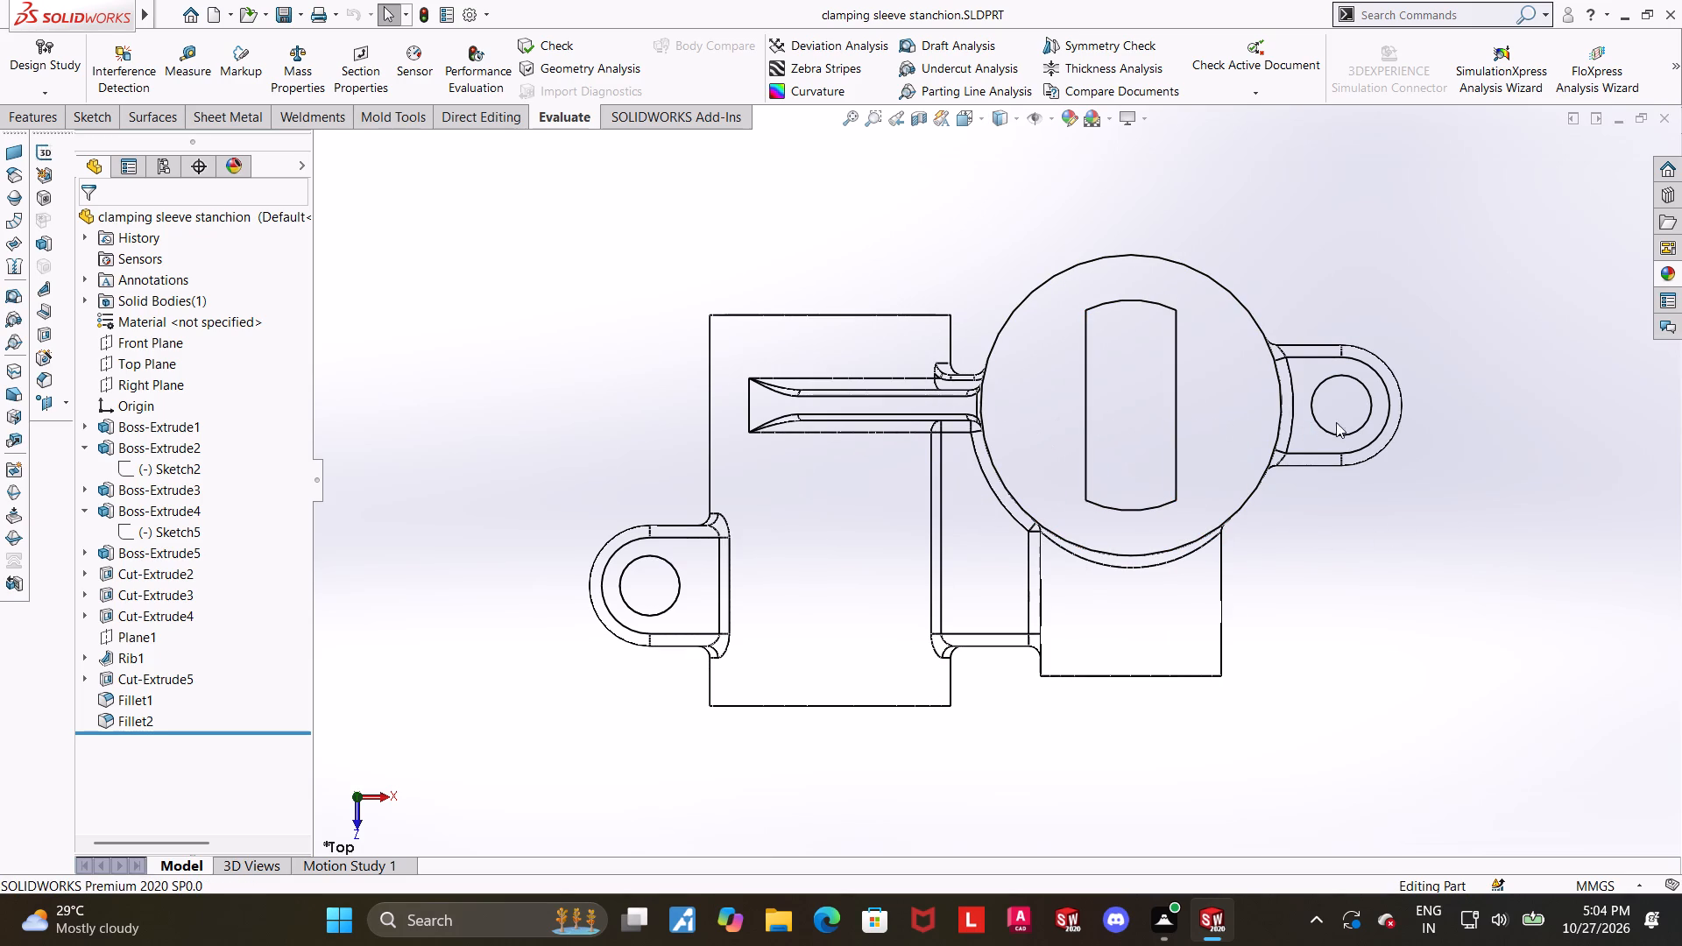
pyautogui.moveTo(1253, 668); pyautogui.dragTo(1246, 703, button='middle')
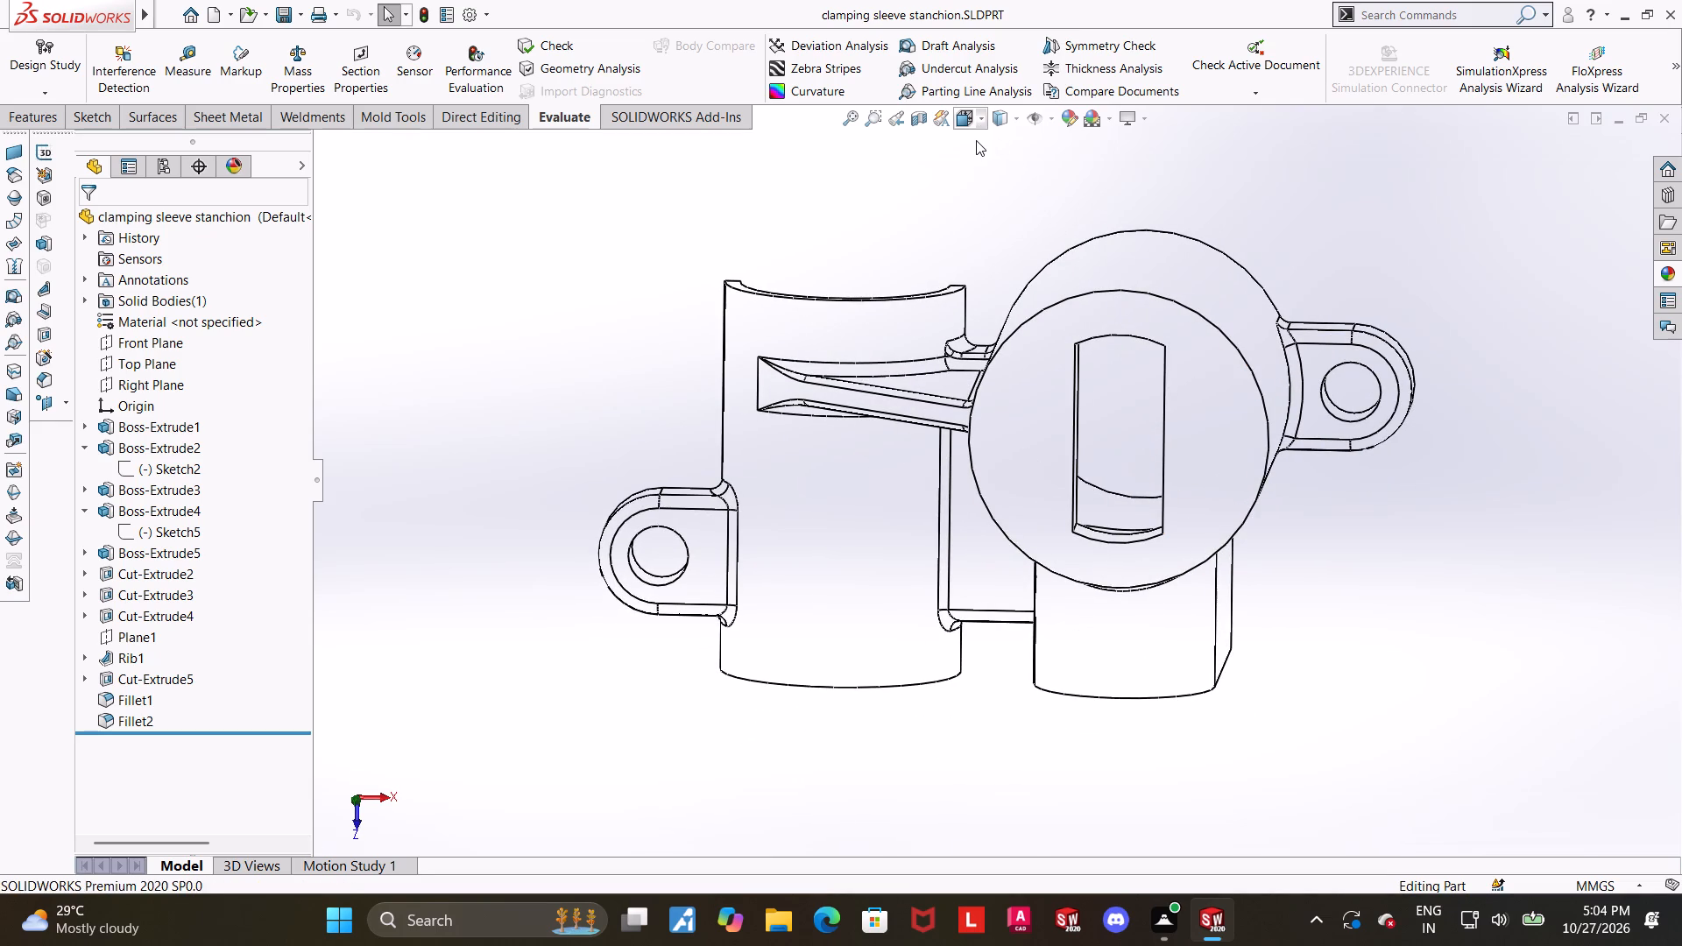
pyautogui.click(973, 131)
pyautogui.click(968, 123)
pyautogui.click(840, 542)
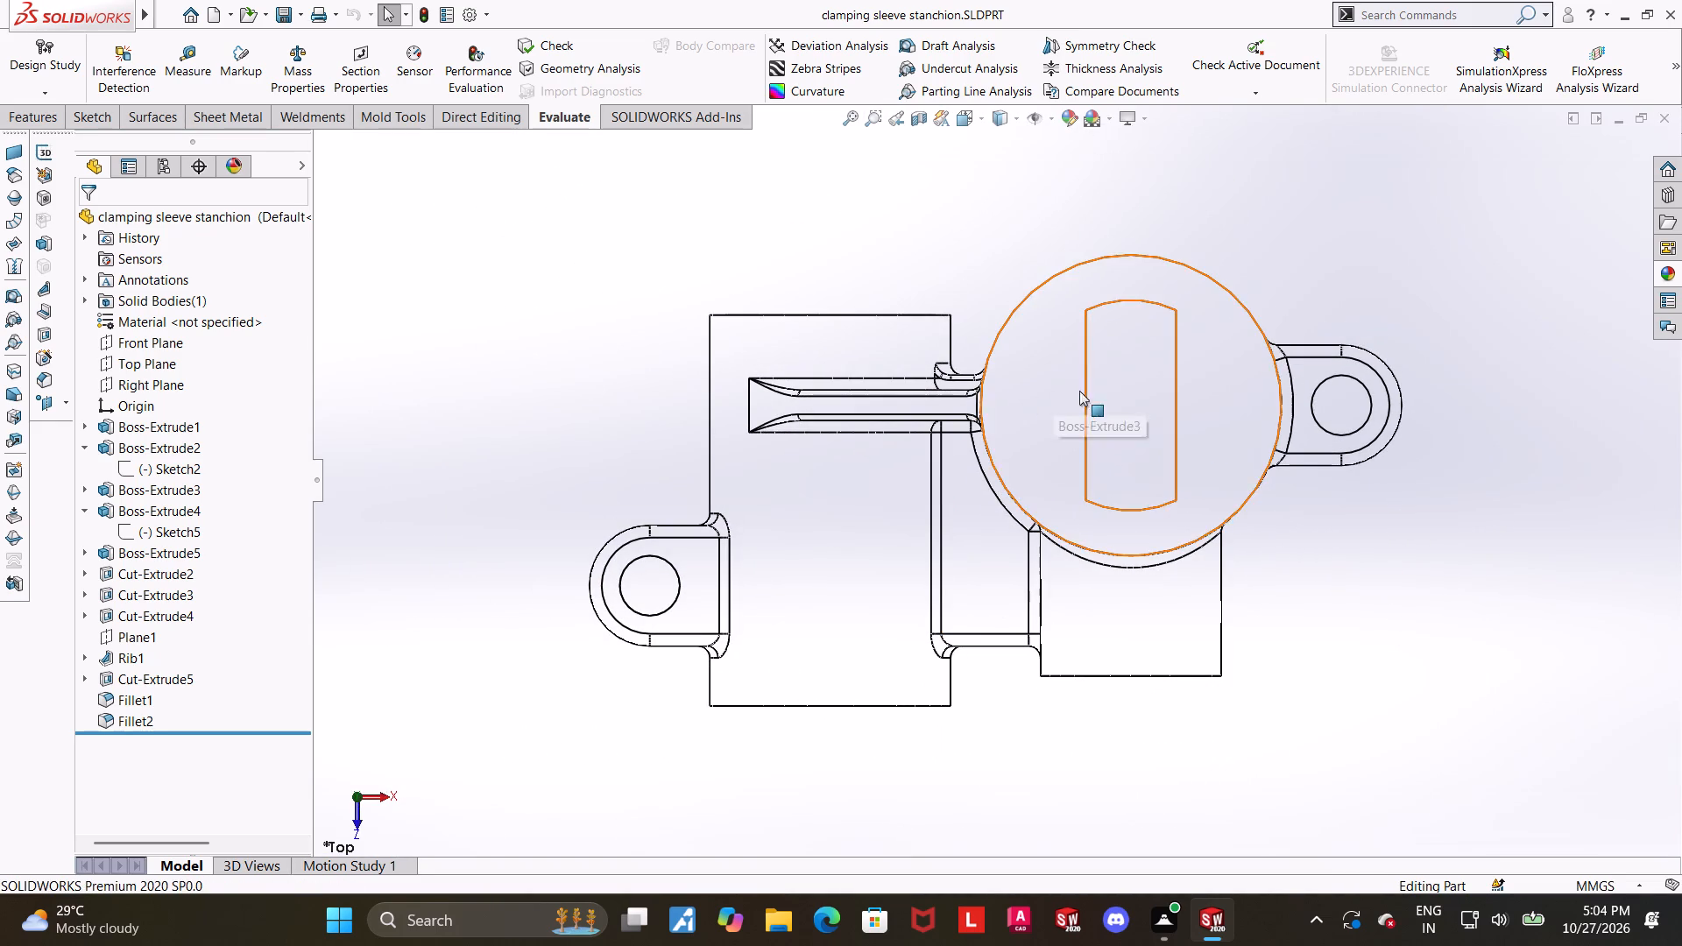
# Return the part to the isometric view with the Shaded With Edges display style.
pyautogui.moveTo(1191, 689); pyautogui.dragTo(1254, 366, button='middle')
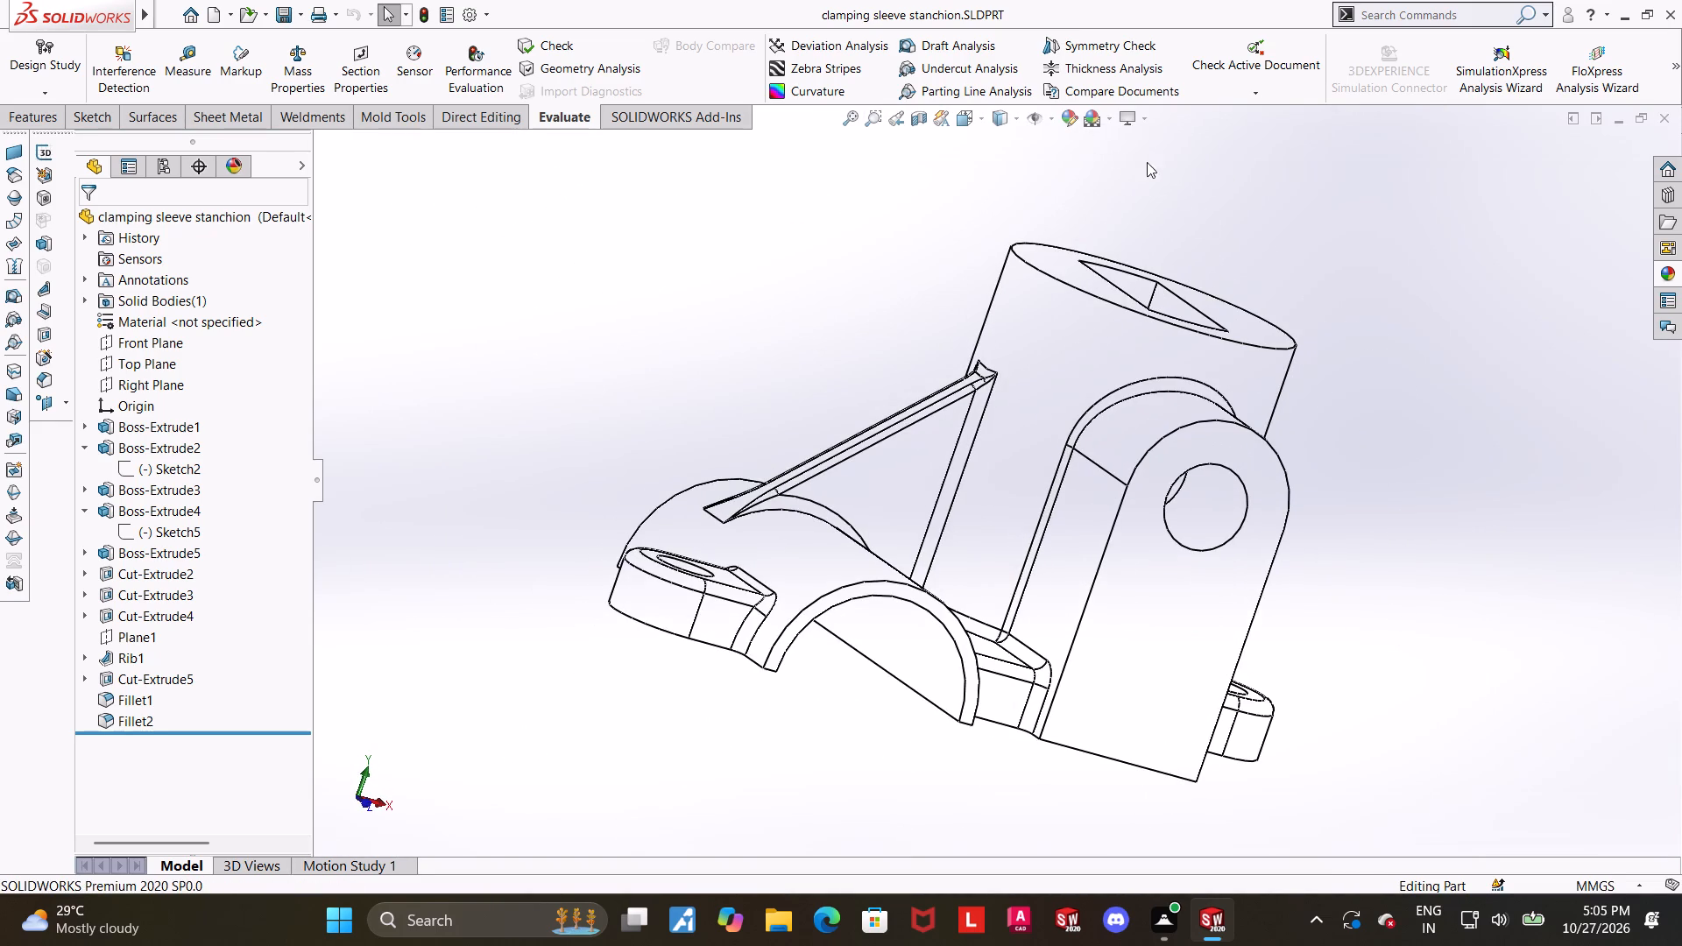
pyautogui.click(958, 118)
pyautogui.click(775, 430)
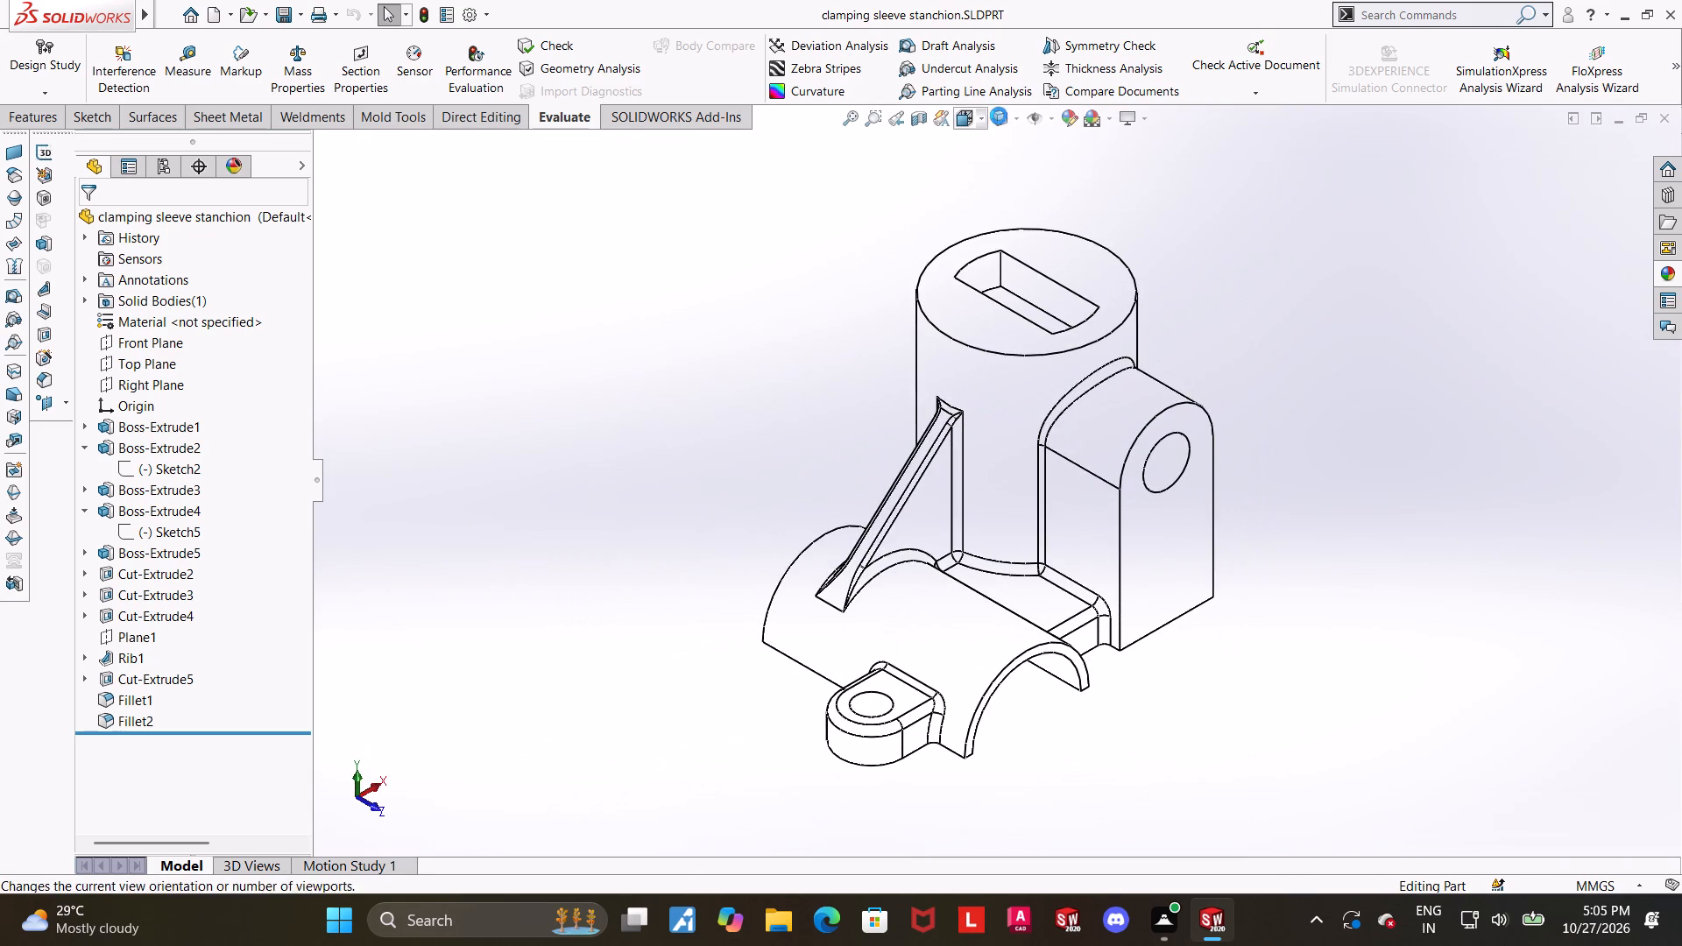
pyautogui.click(1007, 120)
pyautogui.click(1008, 146)
pyautogui.scroll(-1, 1075, 449)
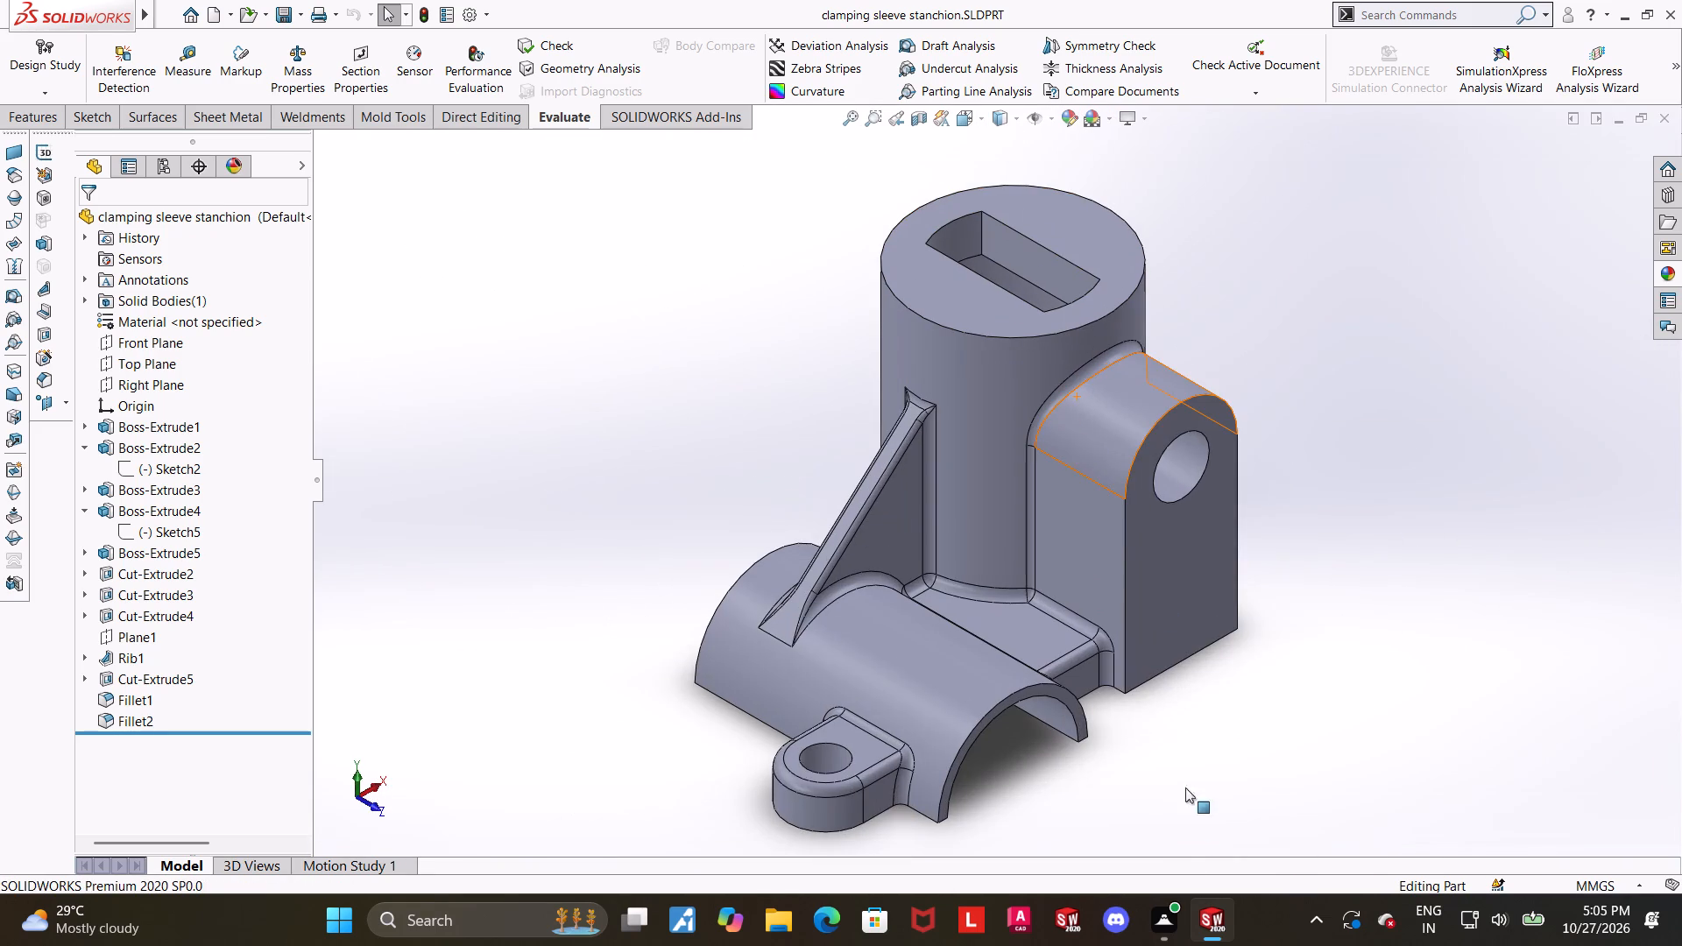